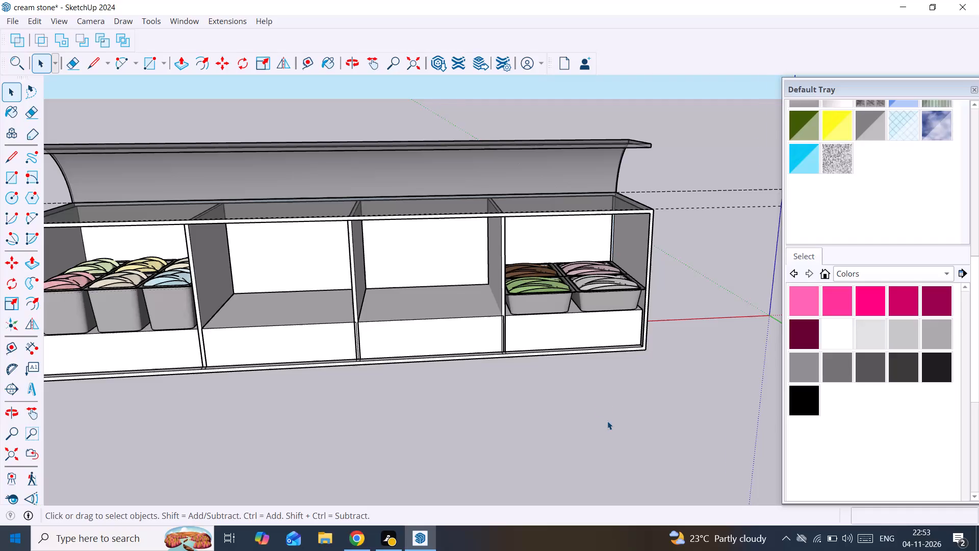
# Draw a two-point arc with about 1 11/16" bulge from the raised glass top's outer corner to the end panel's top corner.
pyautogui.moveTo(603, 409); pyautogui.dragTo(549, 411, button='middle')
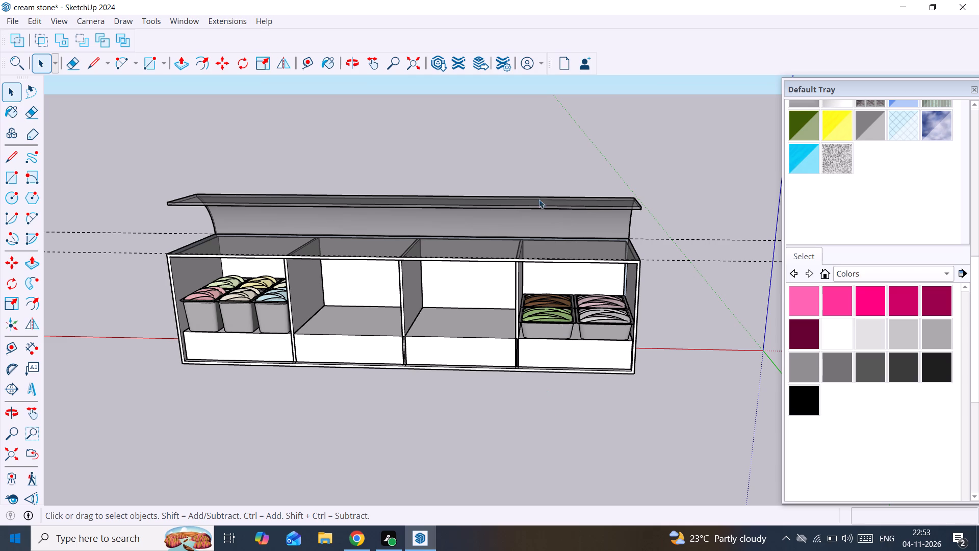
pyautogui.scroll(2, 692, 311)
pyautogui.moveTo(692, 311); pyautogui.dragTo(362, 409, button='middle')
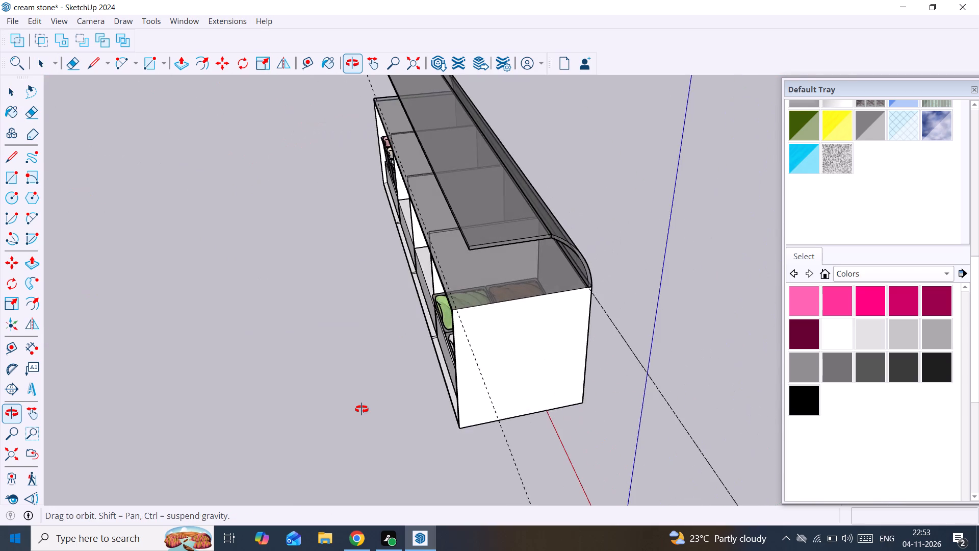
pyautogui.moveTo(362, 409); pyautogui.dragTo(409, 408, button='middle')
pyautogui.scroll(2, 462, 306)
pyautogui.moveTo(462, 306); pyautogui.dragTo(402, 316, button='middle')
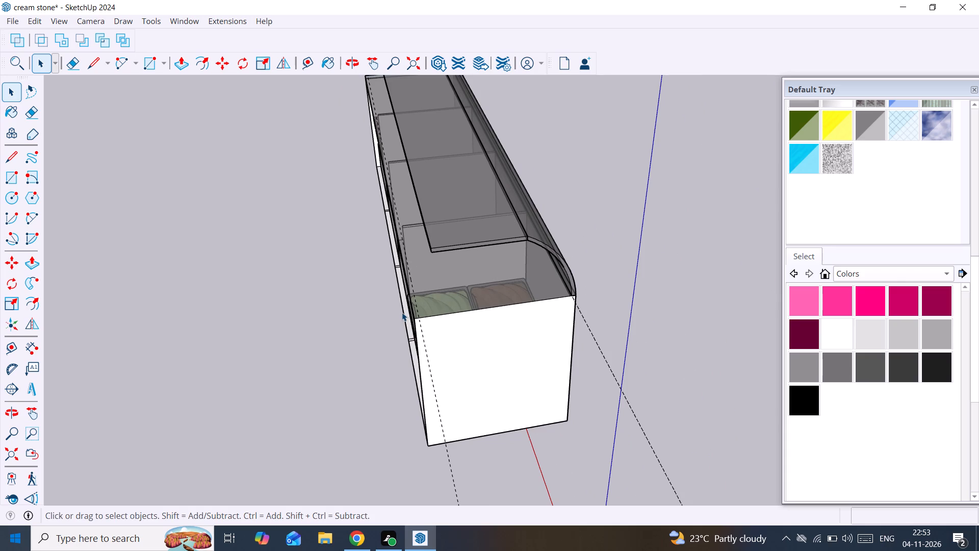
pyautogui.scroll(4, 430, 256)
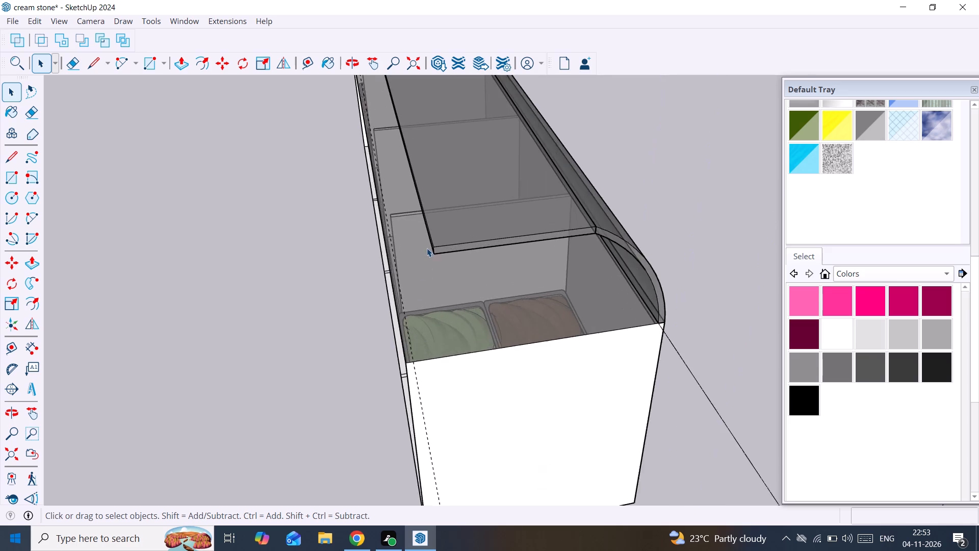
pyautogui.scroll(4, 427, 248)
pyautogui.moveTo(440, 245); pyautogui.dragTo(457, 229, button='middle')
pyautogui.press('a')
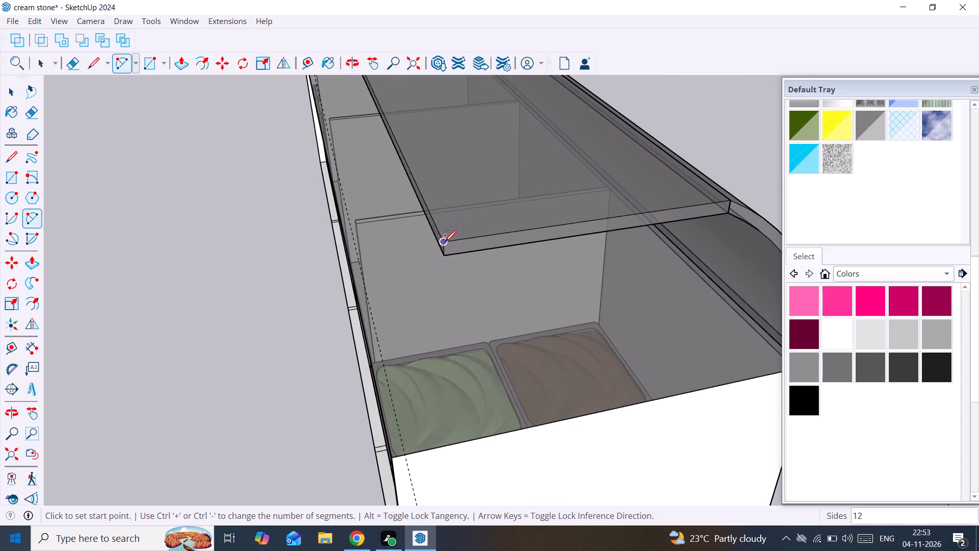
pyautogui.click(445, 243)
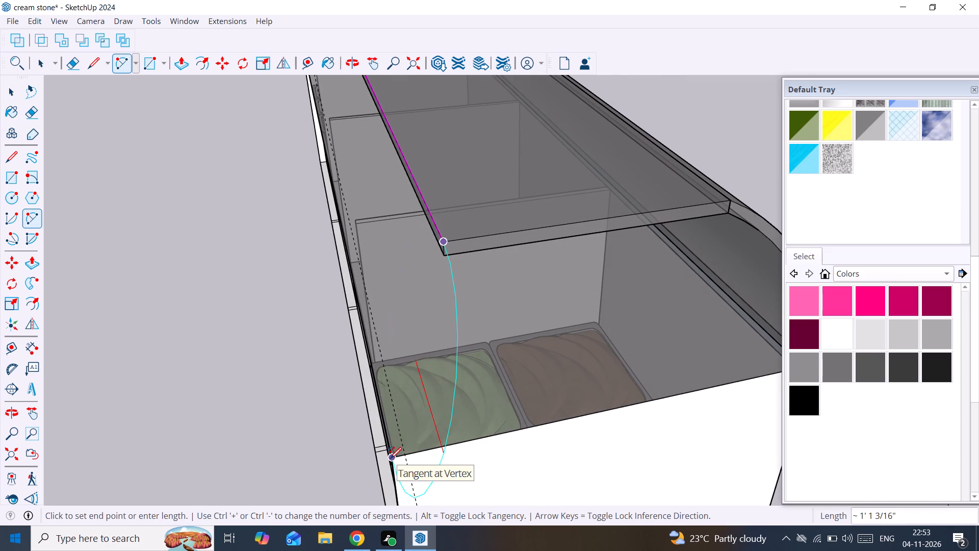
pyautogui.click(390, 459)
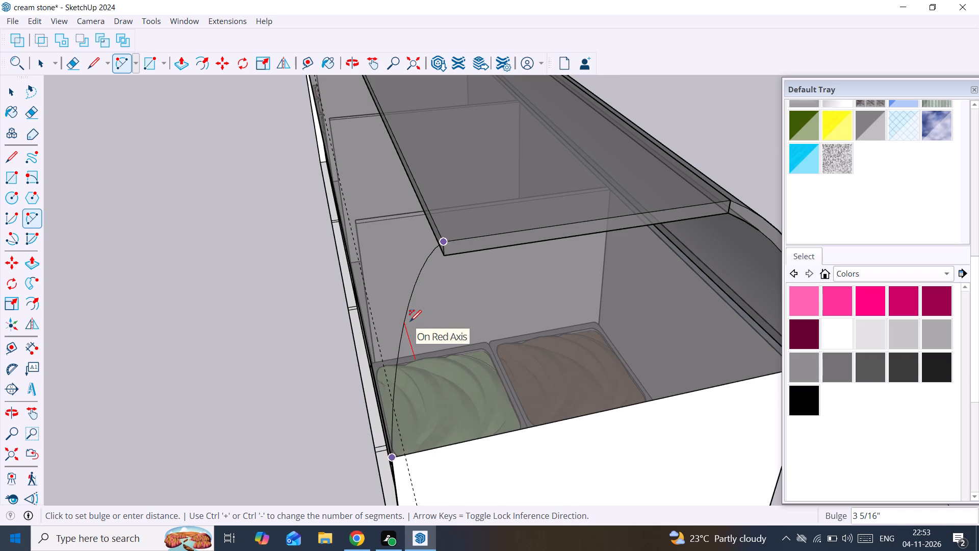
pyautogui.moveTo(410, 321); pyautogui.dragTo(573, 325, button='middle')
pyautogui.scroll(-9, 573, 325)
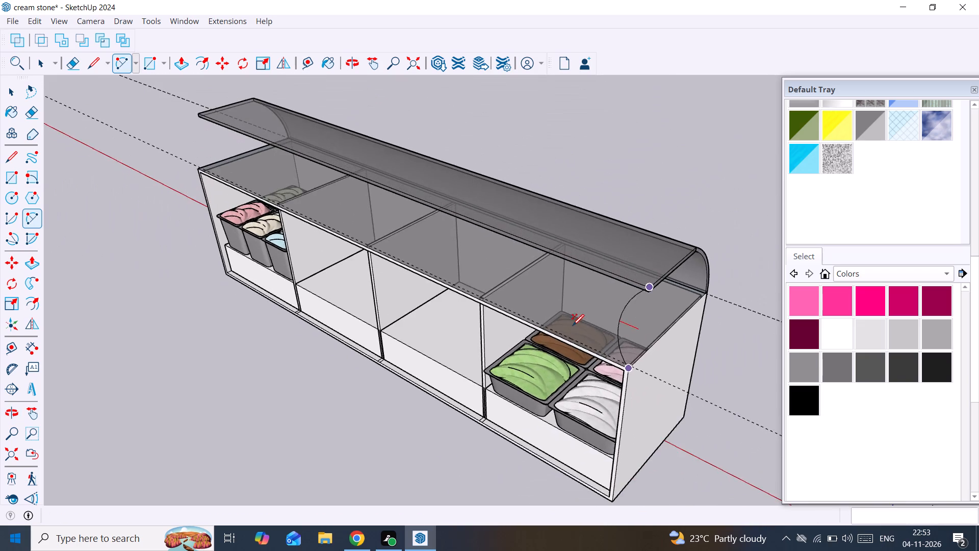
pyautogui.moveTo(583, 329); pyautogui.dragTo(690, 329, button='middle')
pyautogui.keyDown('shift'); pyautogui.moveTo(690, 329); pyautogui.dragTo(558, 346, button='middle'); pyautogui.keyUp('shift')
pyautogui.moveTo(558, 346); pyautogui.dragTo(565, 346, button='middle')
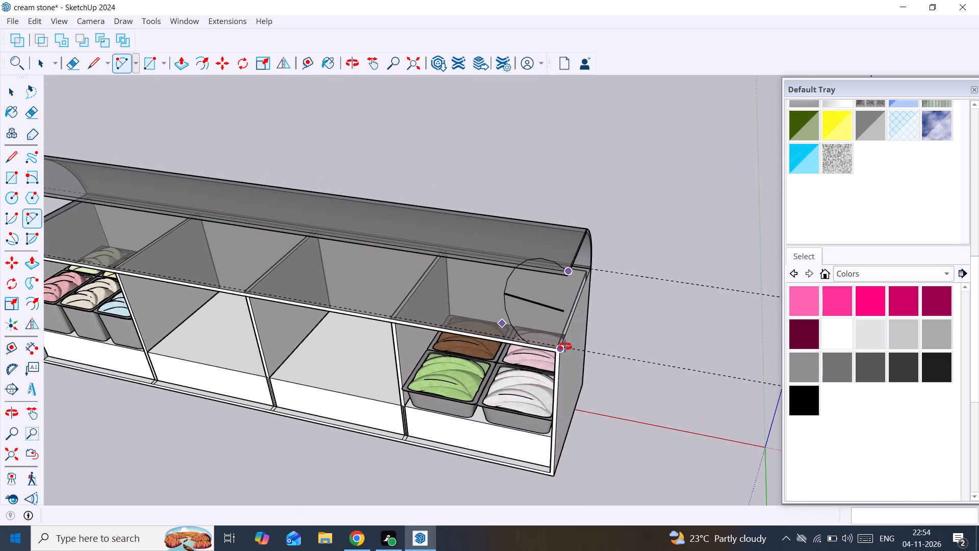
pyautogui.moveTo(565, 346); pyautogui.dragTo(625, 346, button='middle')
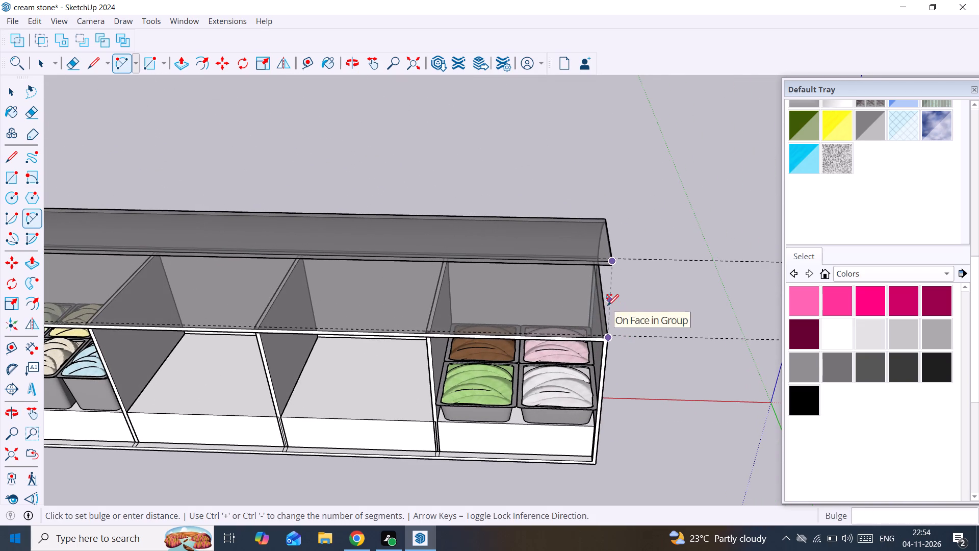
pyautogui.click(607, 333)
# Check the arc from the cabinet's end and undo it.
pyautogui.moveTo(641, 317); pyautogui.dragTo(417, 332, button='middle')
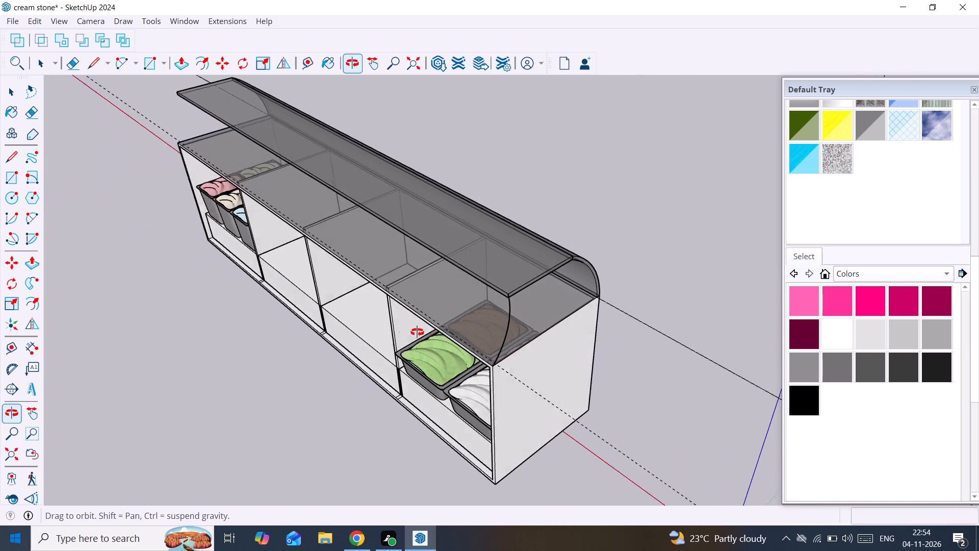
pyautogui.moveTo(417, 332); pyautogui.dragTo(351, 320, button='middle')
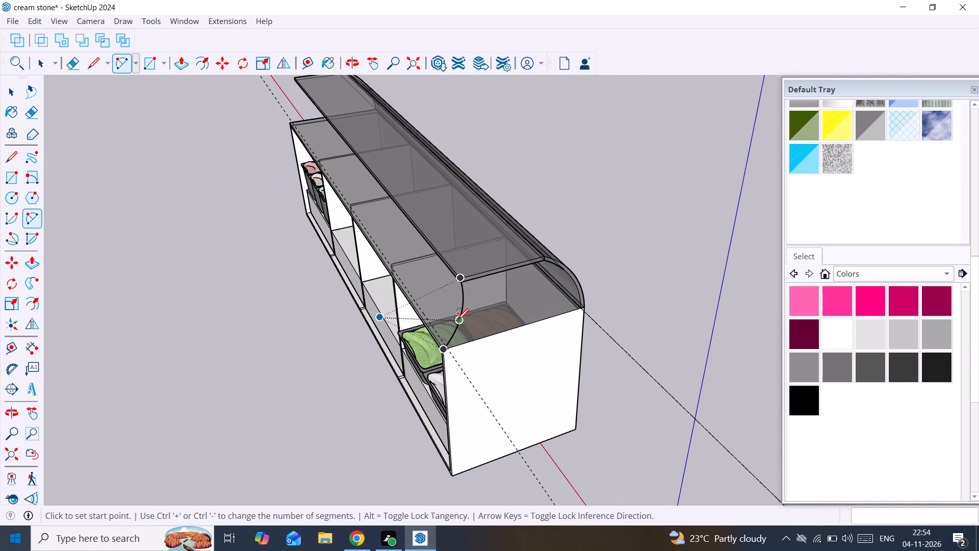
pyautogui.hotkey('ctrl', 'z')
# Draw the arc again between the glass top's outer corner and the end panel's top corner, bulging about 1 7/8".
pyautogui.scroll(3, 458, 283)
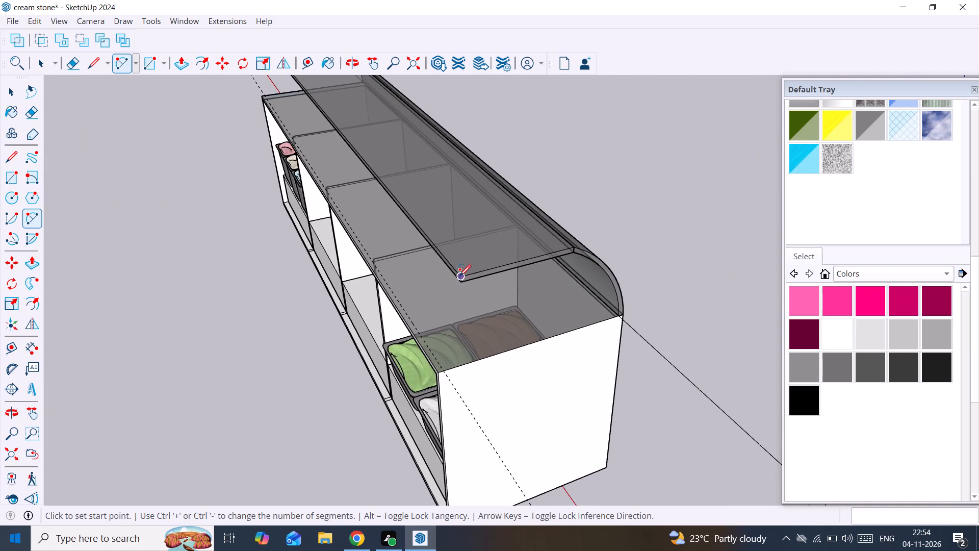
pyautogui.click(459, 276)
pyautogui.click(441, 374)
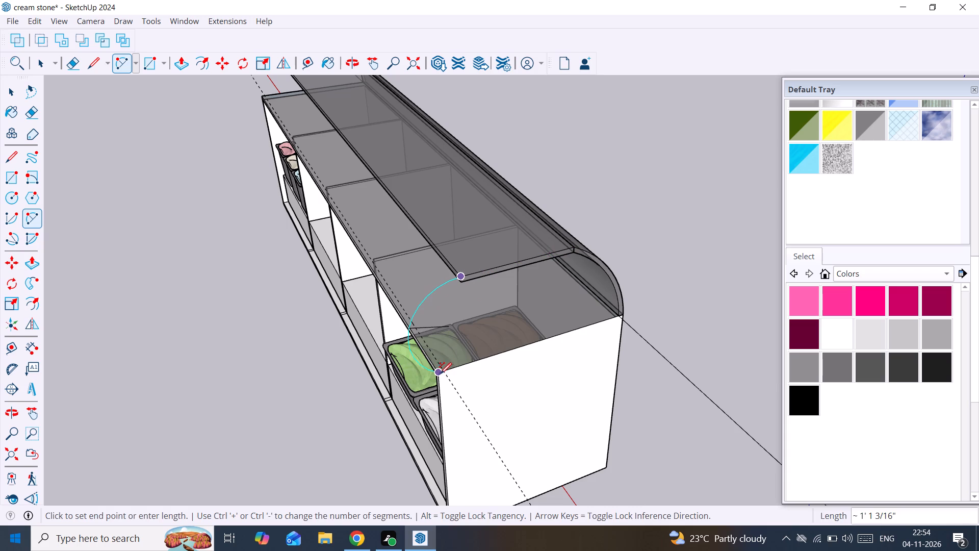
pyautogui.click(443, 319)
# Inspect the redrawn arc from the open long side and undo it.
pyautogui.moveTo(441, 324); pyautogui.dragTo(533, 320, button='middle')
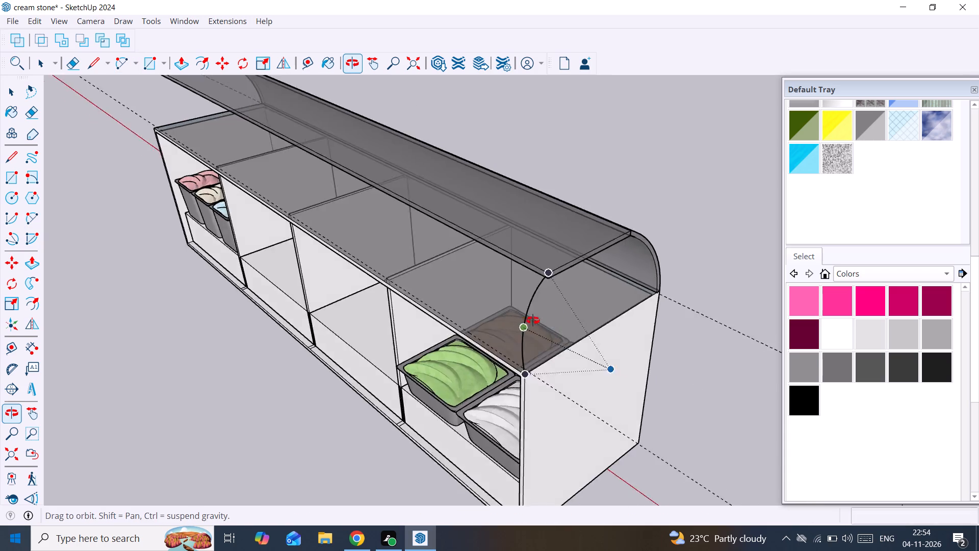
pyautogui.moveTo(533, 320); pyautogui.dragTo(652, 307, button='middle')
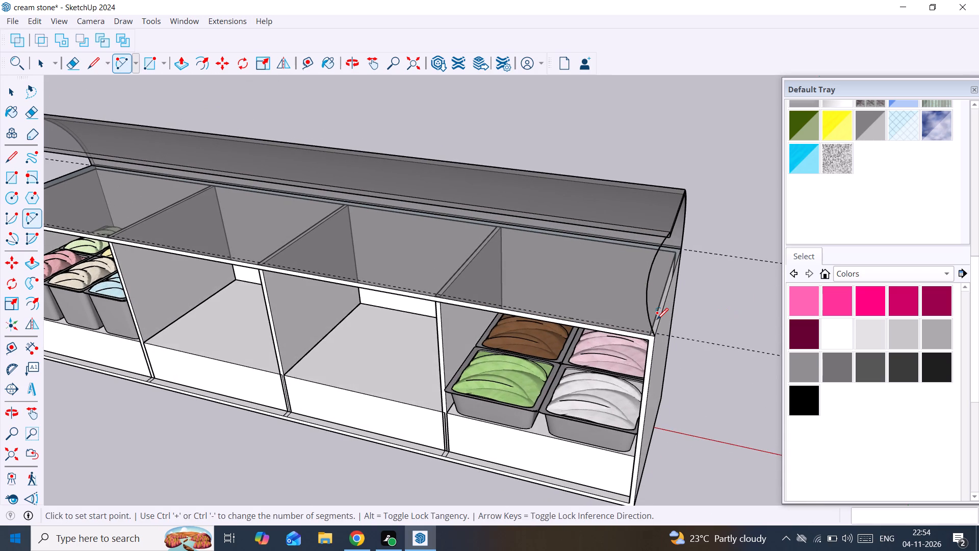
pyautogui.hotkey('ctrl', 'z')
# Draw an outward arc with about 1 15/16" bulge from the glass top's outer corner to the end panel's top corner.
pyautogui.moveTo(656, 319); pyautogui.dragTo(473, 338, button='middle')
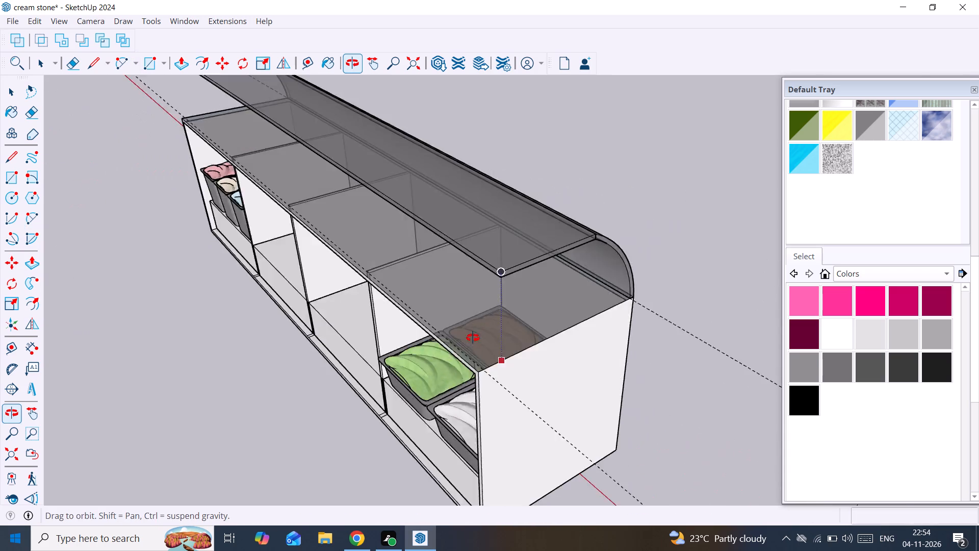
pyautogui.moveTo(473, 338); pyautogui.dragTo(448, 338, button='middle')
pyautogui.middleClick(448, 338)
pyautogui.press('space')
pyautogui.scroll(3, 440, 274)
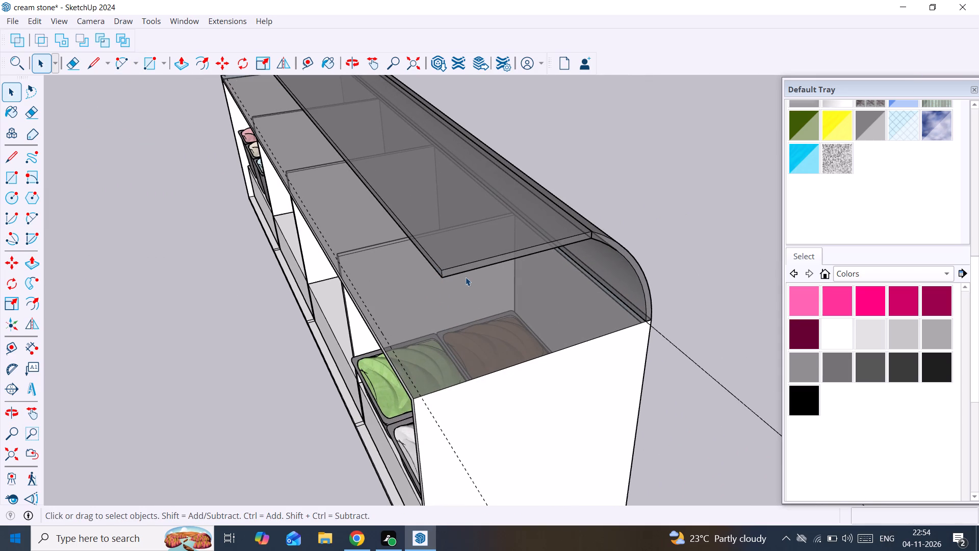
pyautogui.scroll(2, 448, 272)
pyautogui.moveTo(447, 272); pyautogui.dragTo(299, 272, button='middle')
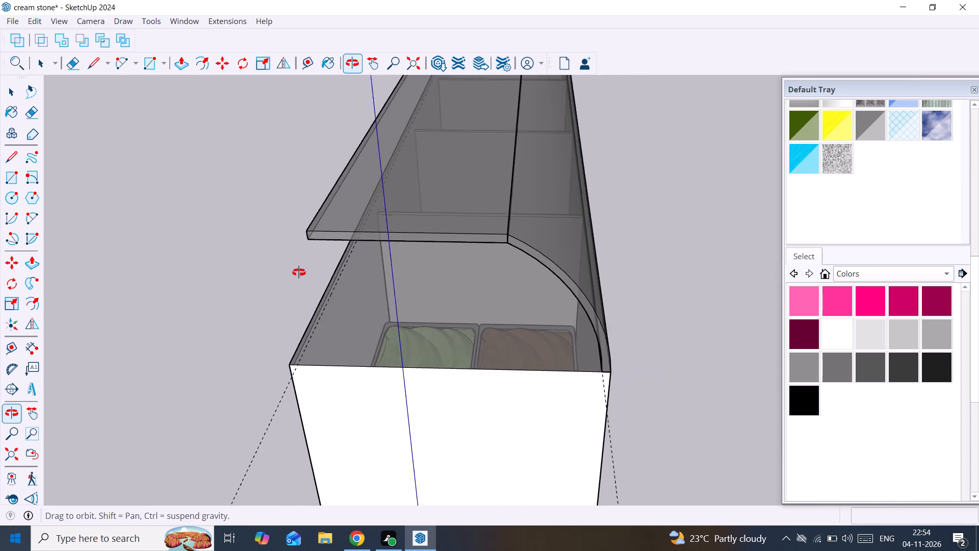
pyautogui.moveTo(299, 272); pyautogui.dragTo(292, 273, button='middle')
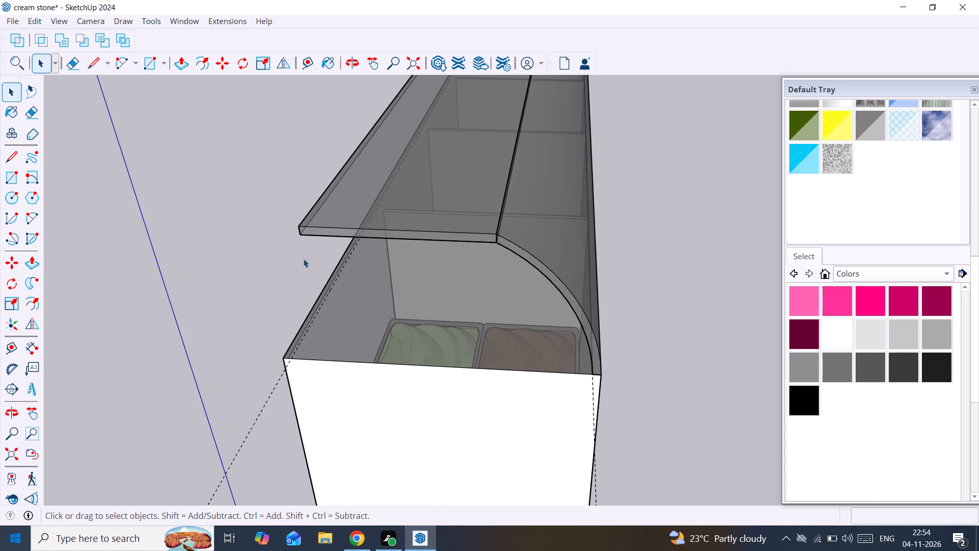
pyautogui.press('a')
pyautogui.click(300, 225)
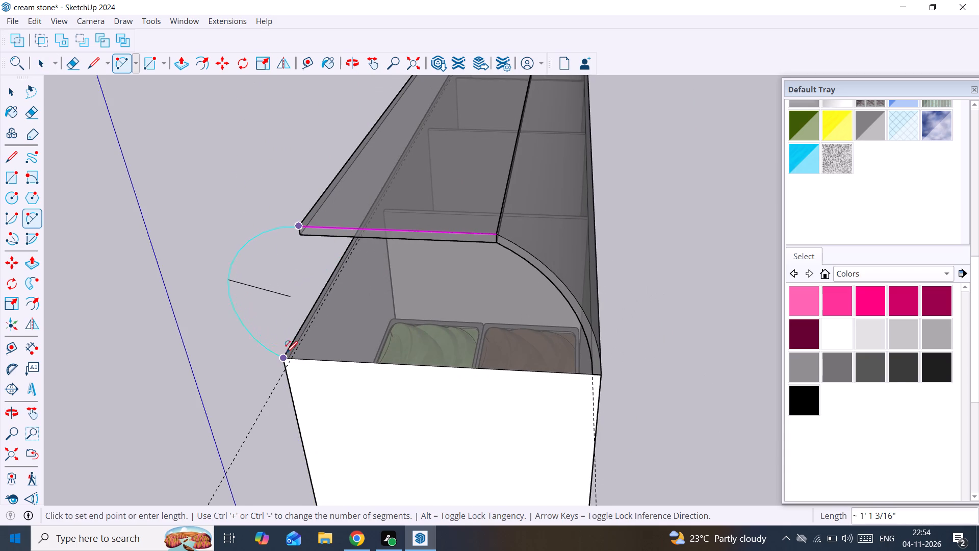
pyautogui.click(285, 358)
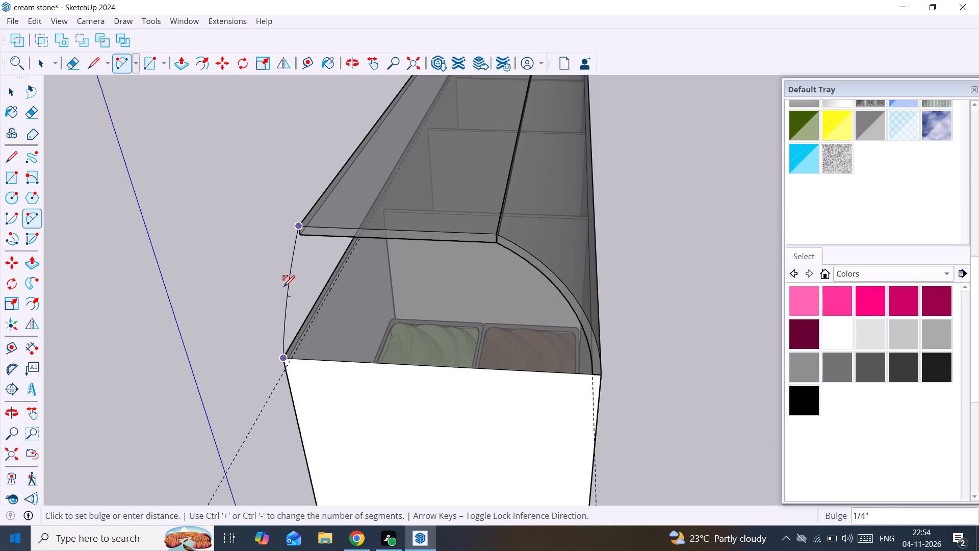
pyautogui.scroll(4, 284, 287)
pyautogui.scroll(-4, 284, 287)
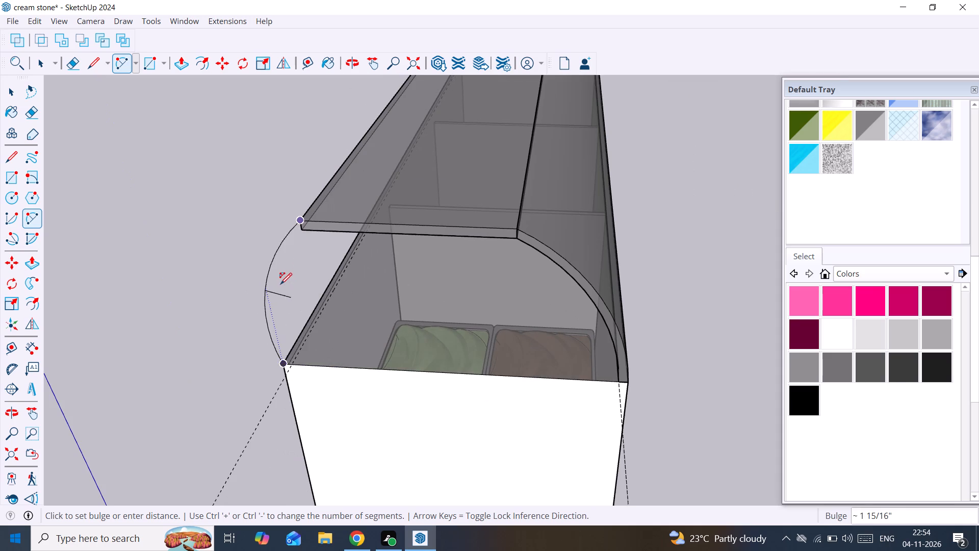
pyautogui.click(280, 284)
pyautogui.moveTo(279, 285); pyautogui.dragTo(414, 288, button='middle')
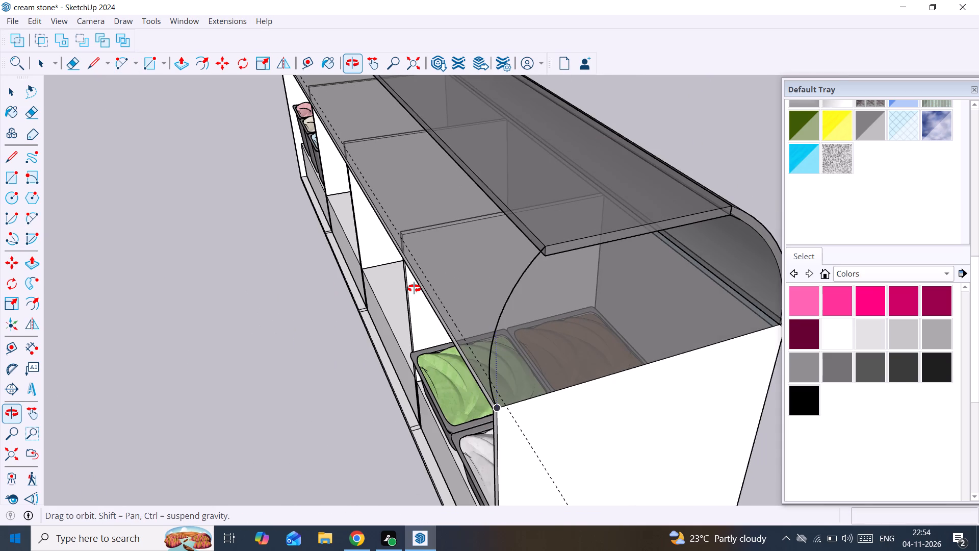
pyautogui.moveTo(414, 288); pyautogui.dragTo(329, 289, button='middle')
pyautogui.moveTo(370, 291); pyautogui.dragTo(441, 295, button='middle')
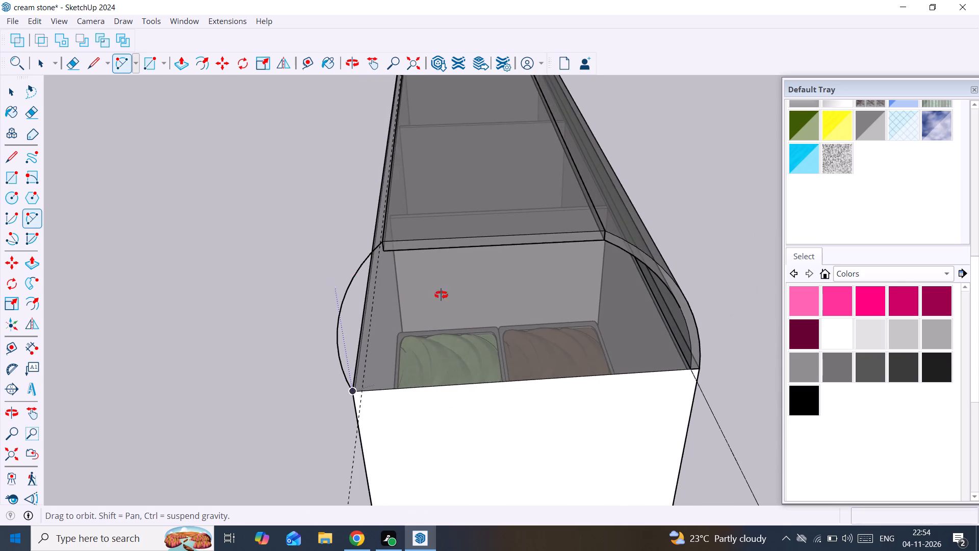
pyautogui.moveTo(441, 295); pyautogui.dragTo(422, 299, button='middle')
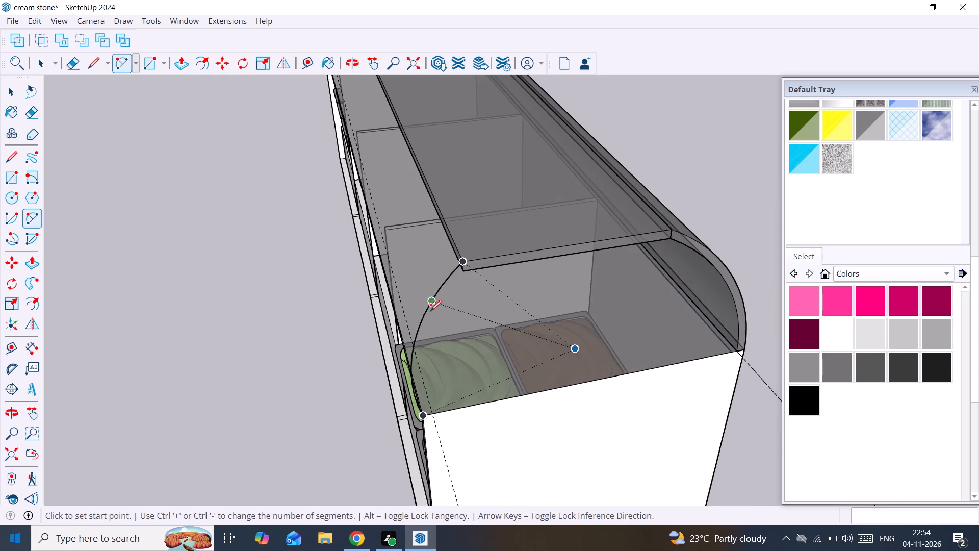
# Select the new arc on the open long side and open its entity info.
pyautogui.press('space')
pyautogui.scroll(2, 428, 315)
pyautogui.scroll(-2, 423, 315)
pyautogui.scroll(2, 420, 315)
pyautogui.moveTo(415, 312); pyautogui.dragTo(369, 303, button='middle')
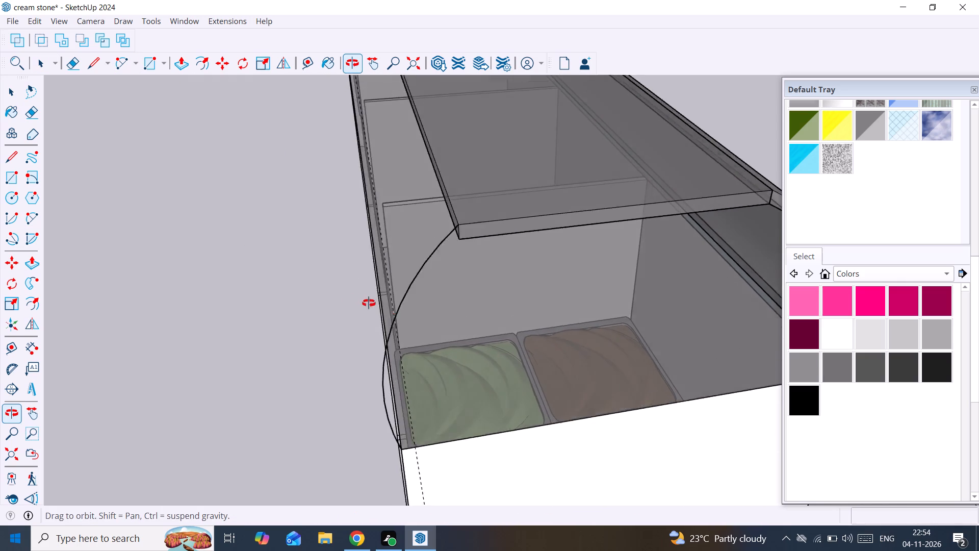
pyautogui.moveTo(369, 303); pyautogui.dragTo(350, 301, button='middle')
pyautogui.click(328, 285)
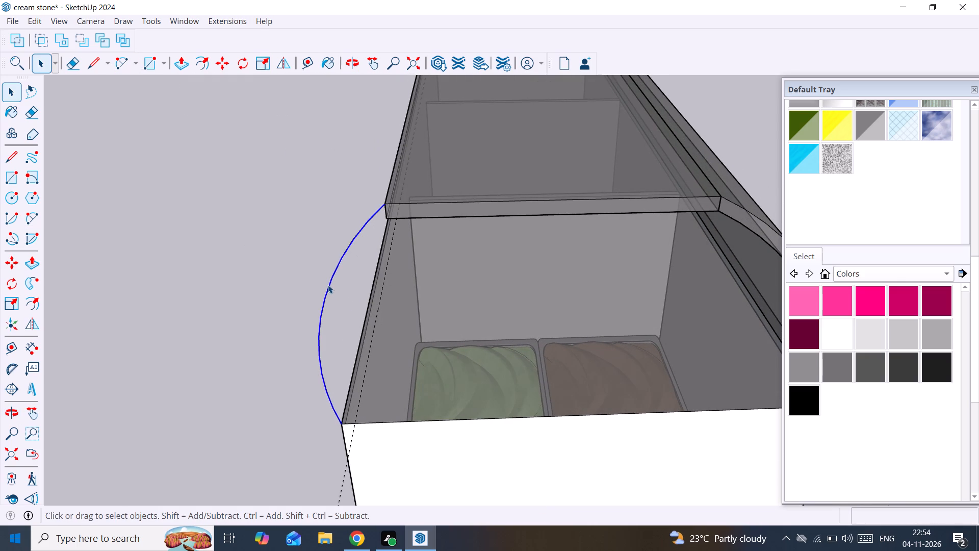
pyautogui.rightClick(328, 285)
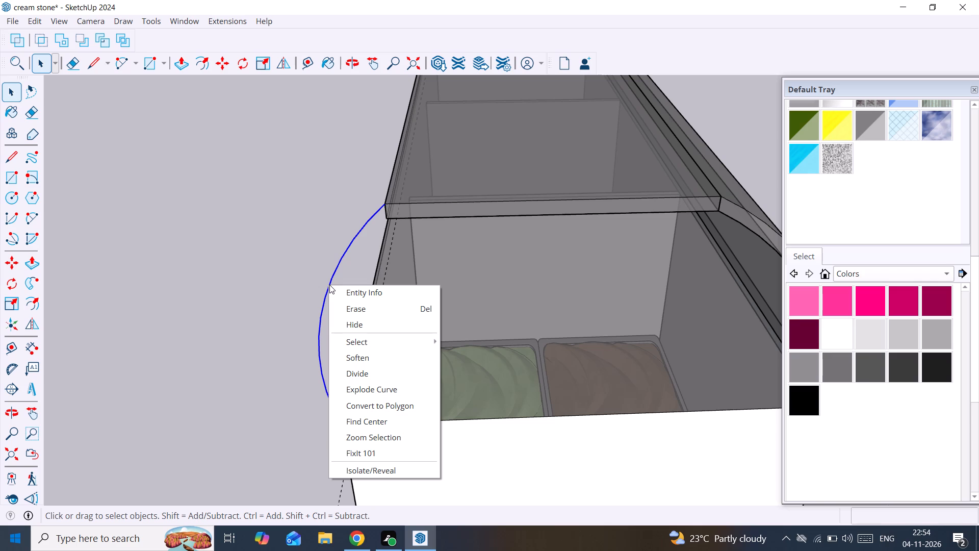
pyautogui.click(329, 285)
pyautogui.click(329, 285)
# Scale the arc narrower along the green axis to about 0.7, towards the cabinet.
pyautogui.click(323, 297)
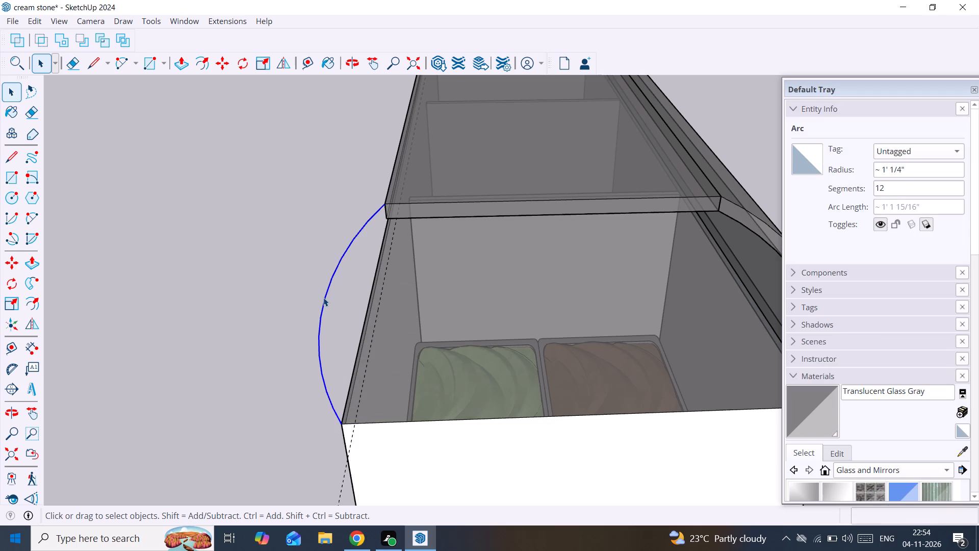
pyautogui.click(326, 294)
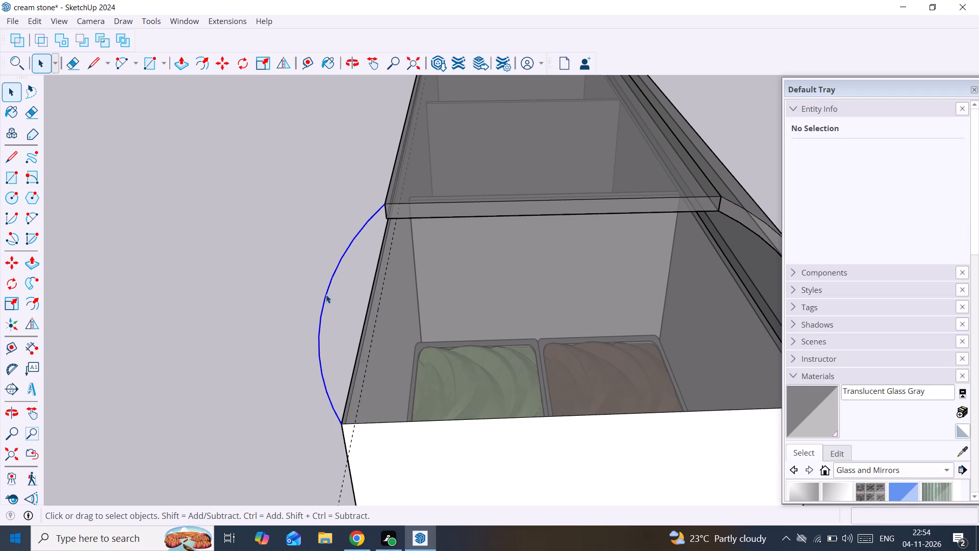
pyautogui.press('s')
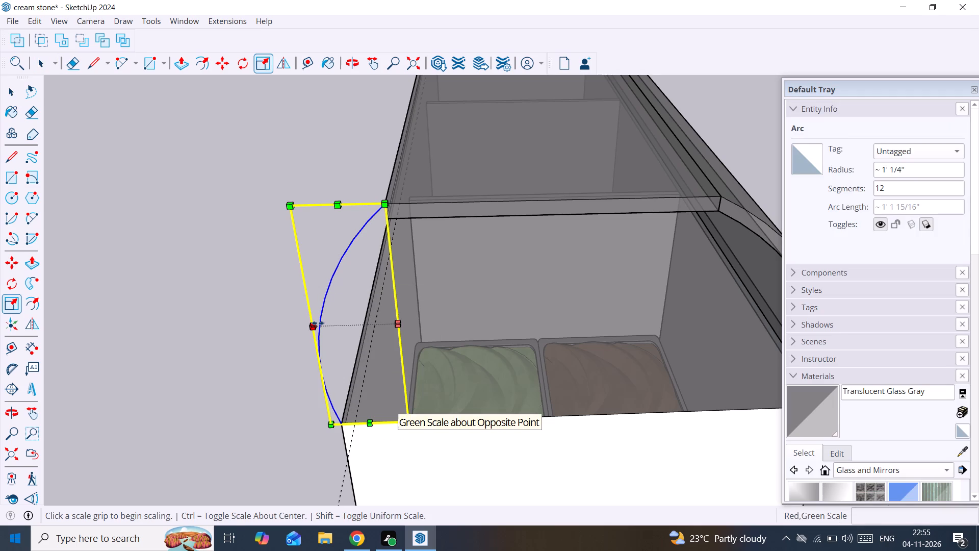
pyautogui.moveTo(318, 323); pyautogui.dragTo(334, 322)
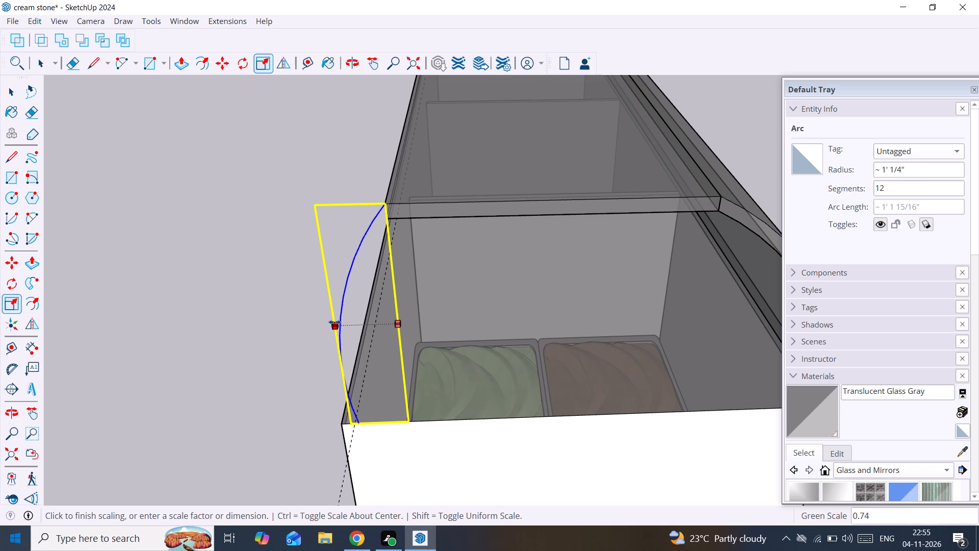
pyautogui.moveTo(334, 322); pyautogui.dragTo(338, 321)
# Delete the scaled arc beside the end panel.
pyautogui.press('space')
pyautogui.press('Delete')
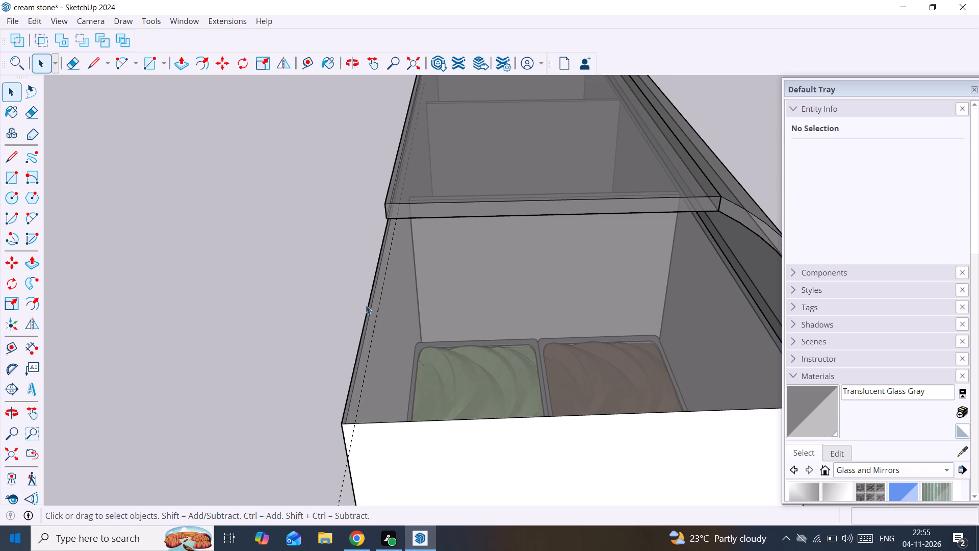
# Draw an outward arc with about 1 1/16" bulge from the glass top's upper corner to the end panel's top corner.
pyautogui.press('a')
pyautogui.click(384, 204)
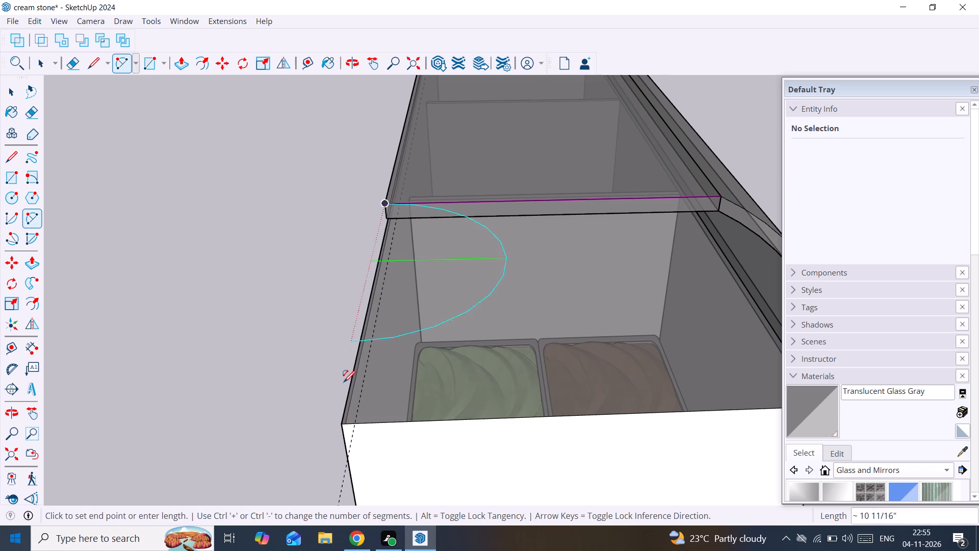
pyautogui.click(341, 427)
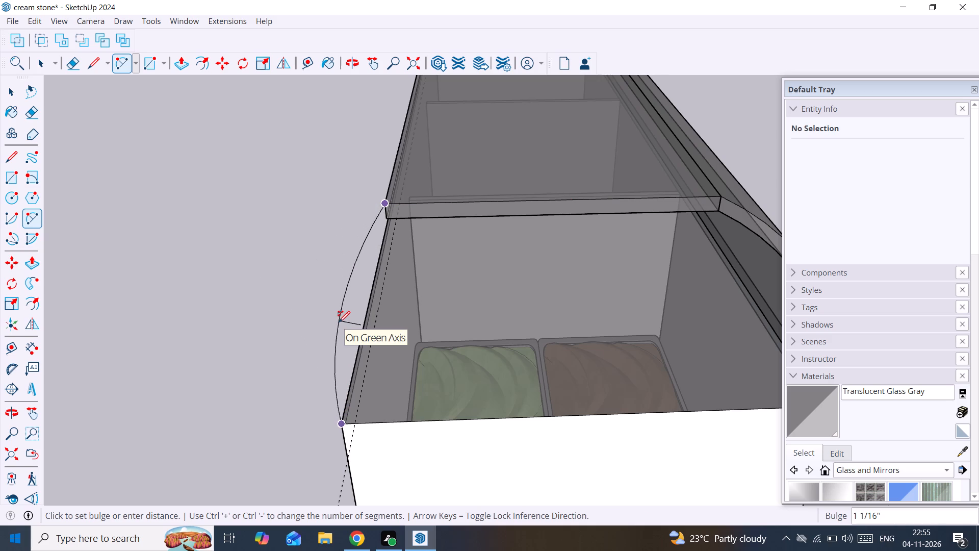
pyautogui.click(339, 322)
# Draw an inner arc with about 1" bulge from the glass top's lower corner to the guide line on the end panel's top edge.
pyautogui.moveTo(332, 327); pyautogui.dragTo(383, 331, button='middle')
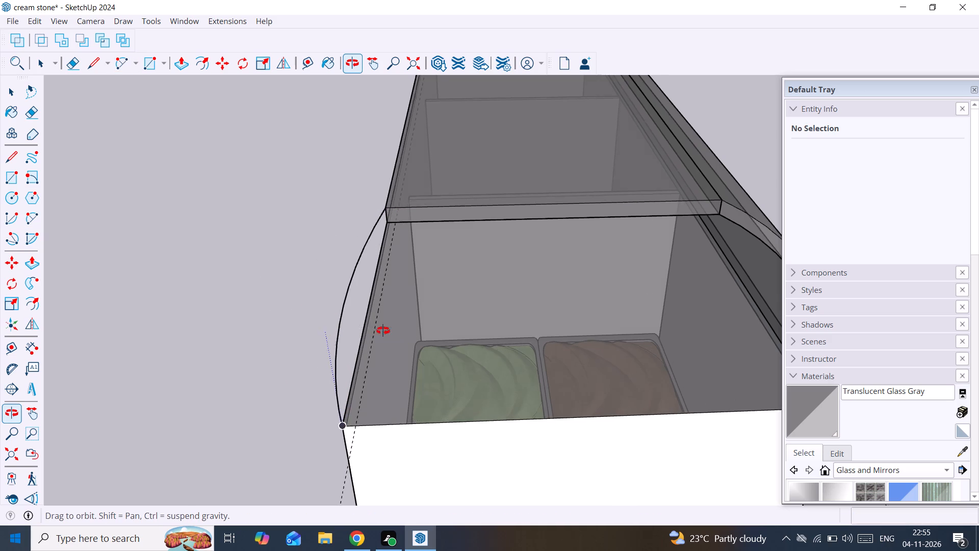
pyautogui.moveTo(383, 331); pyautogui.dragTo(337, 299, button='middle')
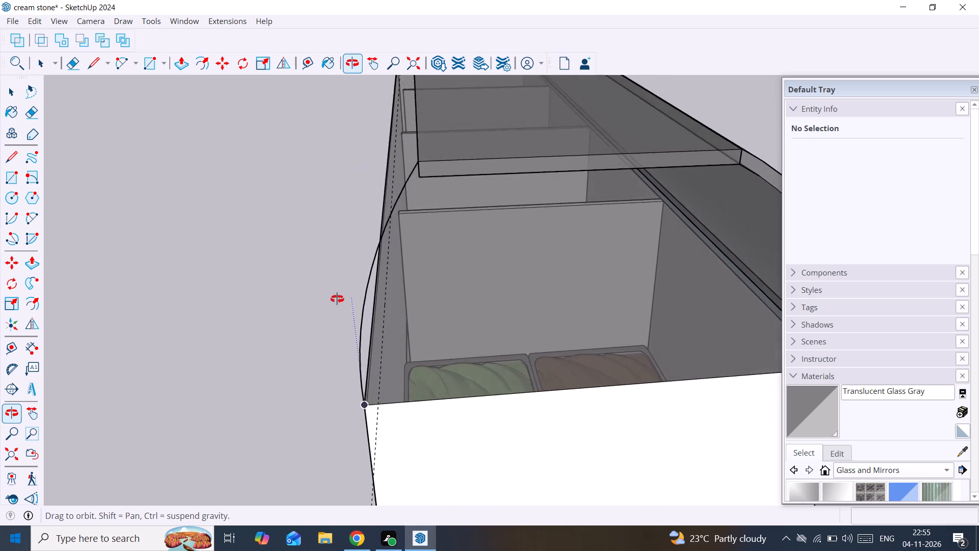
pyautogui.moveTo(337, 299); pyautogui.dragTo(334, 298, button='middle')
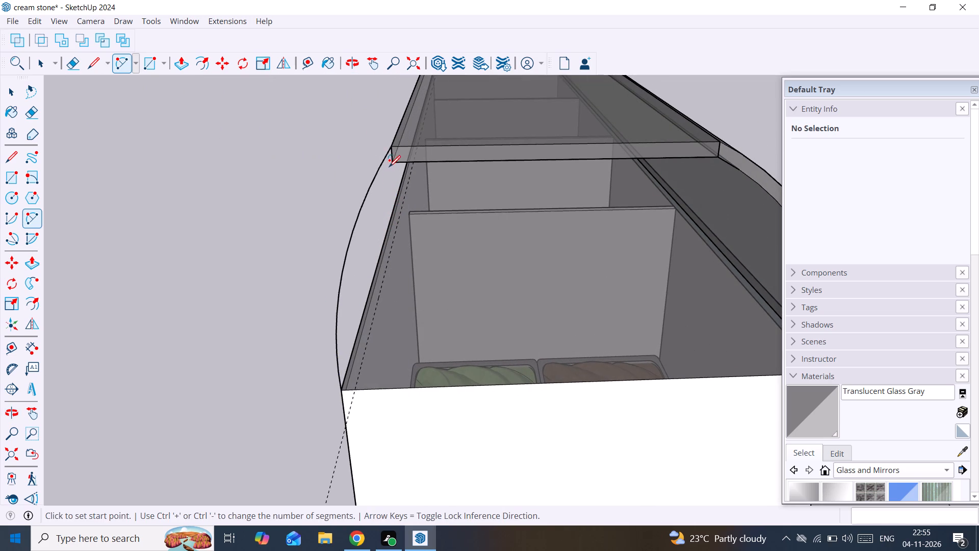
pyautogui.click(392, 162)
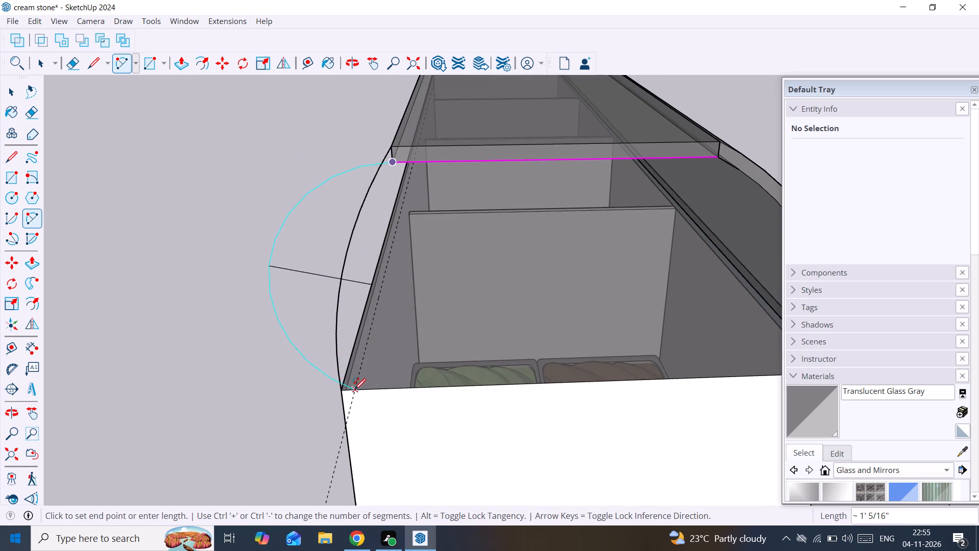
pyautogui.scroll(8, 353, 386)
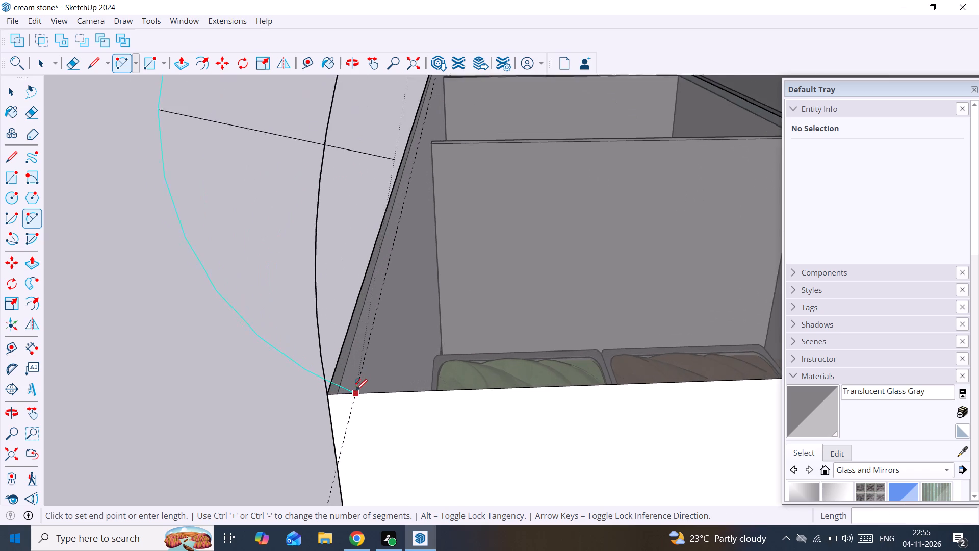
pyautogui.scroll(2, 355, 395)
pyautogui.middleClick(355, 395)
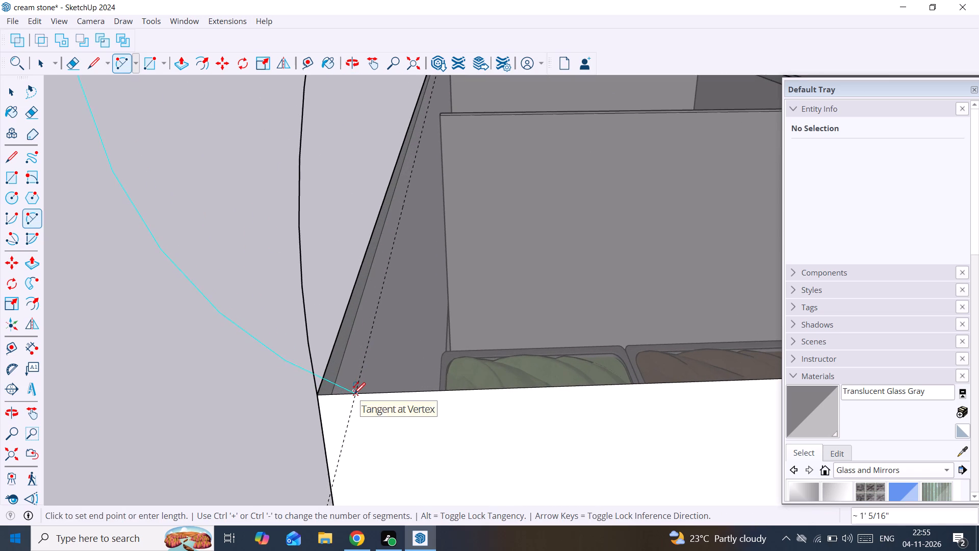
pyautogui.click(354, 394)
pyautogui.scroll(-8, 341, 329)
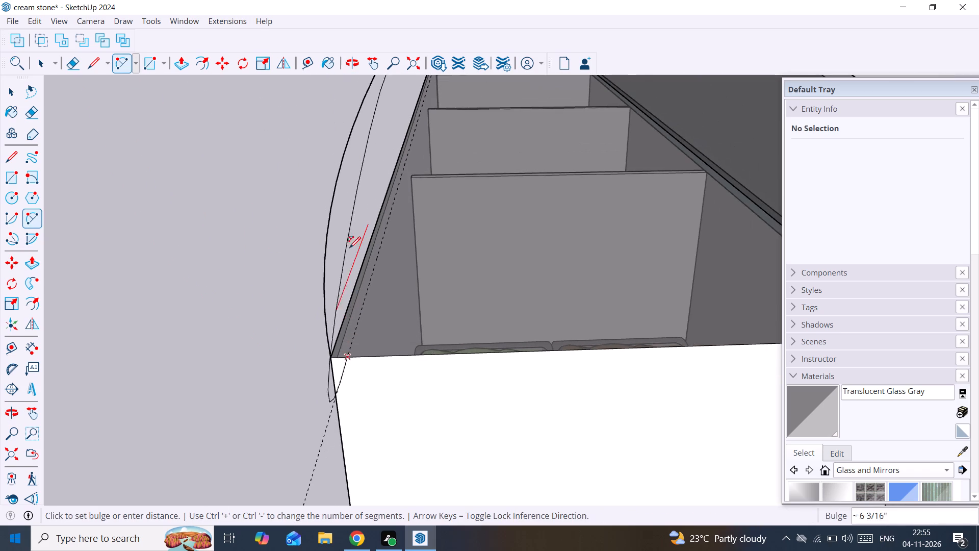
pyautogui.scroll(-5, 348, 210)
pyautogui.moveTo(350, 224); pyautogui.dragTo(370, 254, button='middle')
pyautogui.scroll(4, 364, 252)
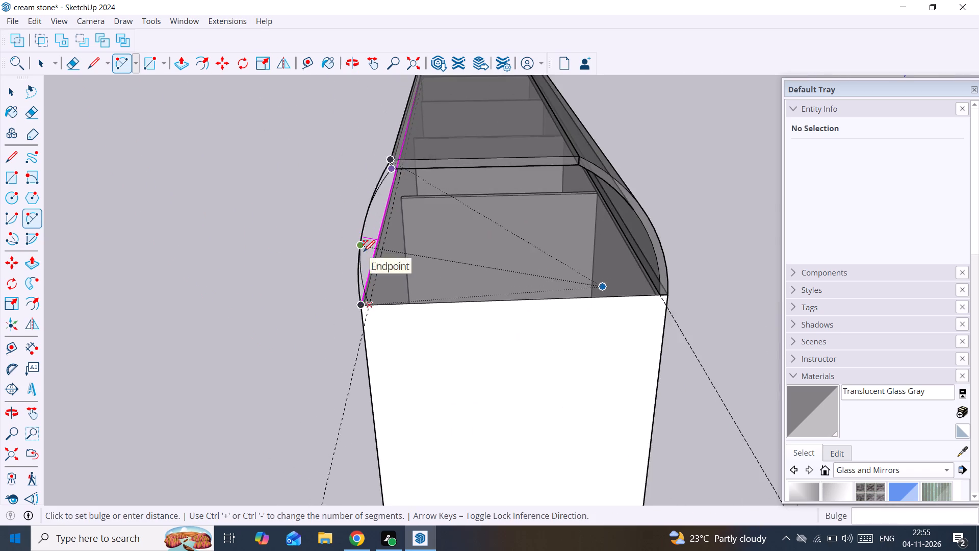
pyautogui.scroll(2, 364, 252)
pyautogui.scroll(-3, 361, 251)
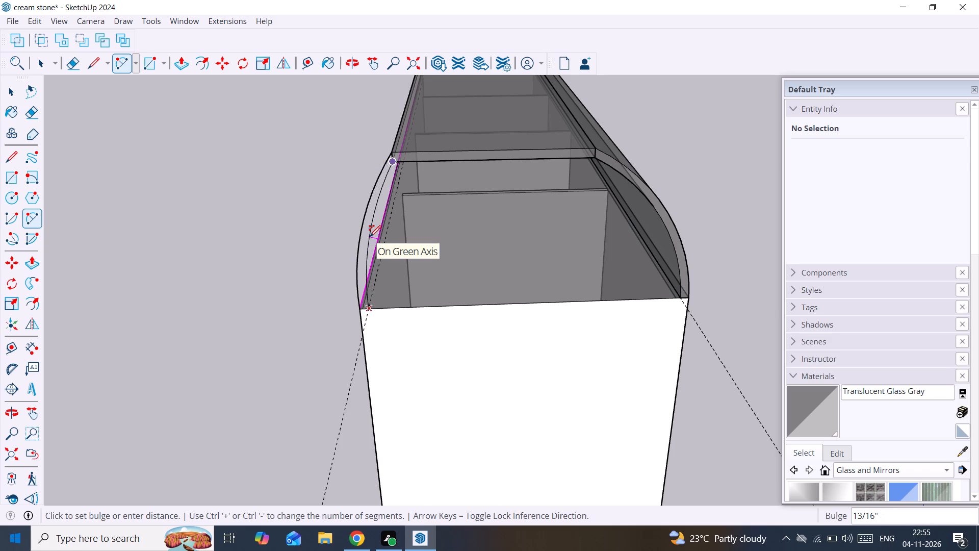
pyautogui.scroll(1, 370, 237)
pyautogui.moveTo(370, 237); pyautogui.dragTo(345, 240, button='middle')
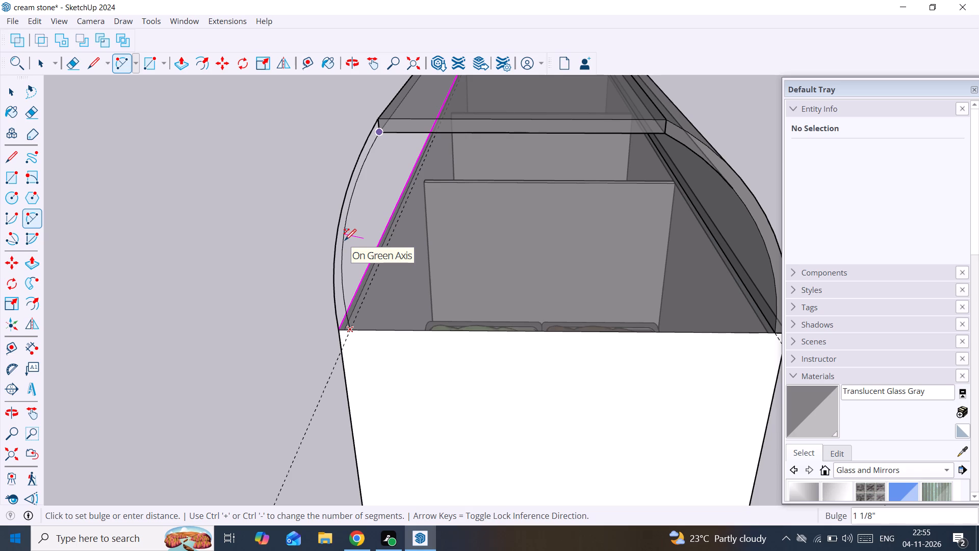
pyautogui.click(345, 240)
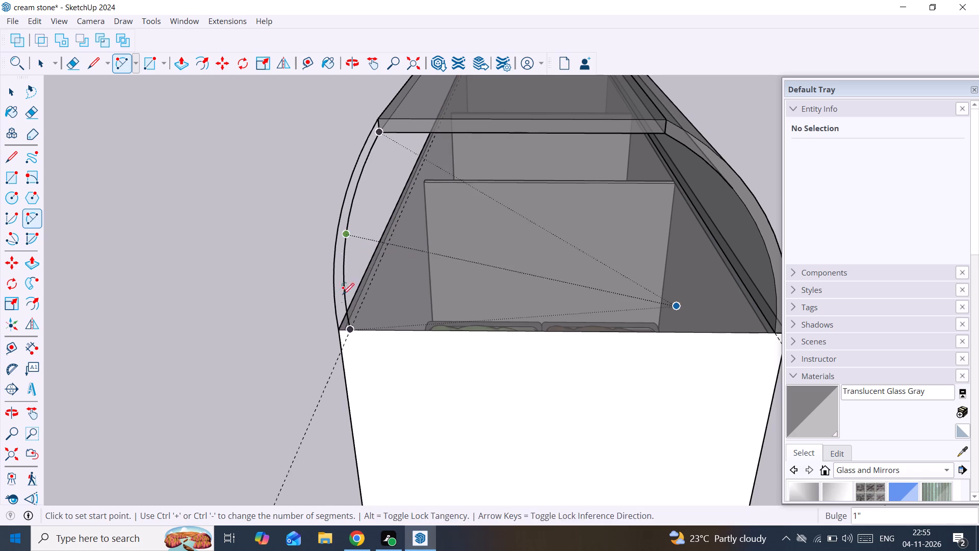
pyautogui.press('space')
# Close both ends of the two arcs with short lines to form the curved glass profile face.
pyautogui.scroll(3, 338, 334)
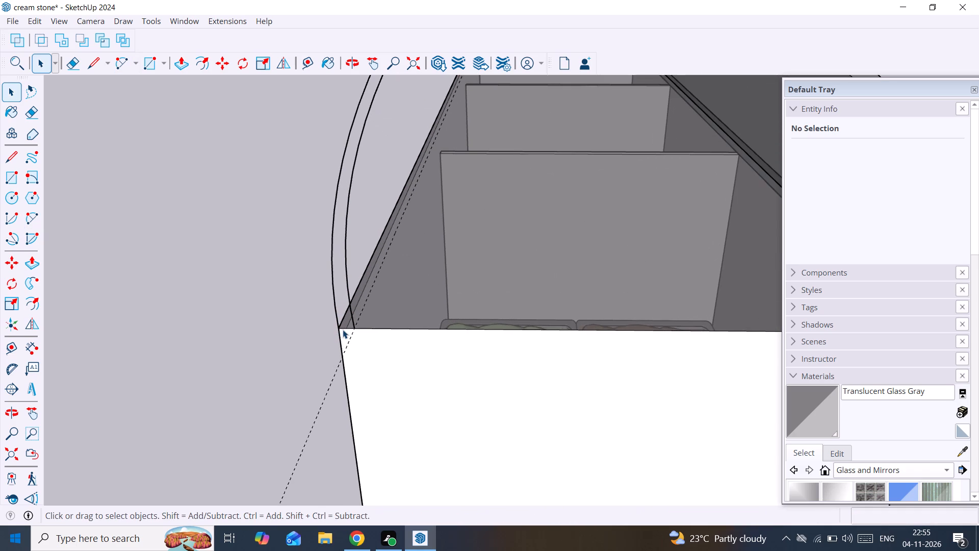
pyautogui.press('l')
pyautogui.click(336, 327)
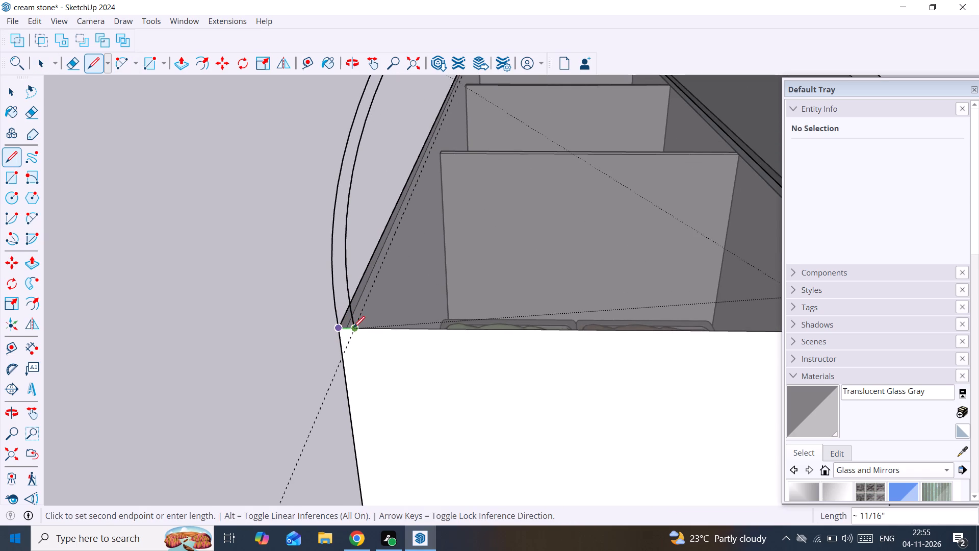
pyautogui.click(356, 328)
pyautogui.press('space')
pyautogui.scroll(-7, 333, 306)
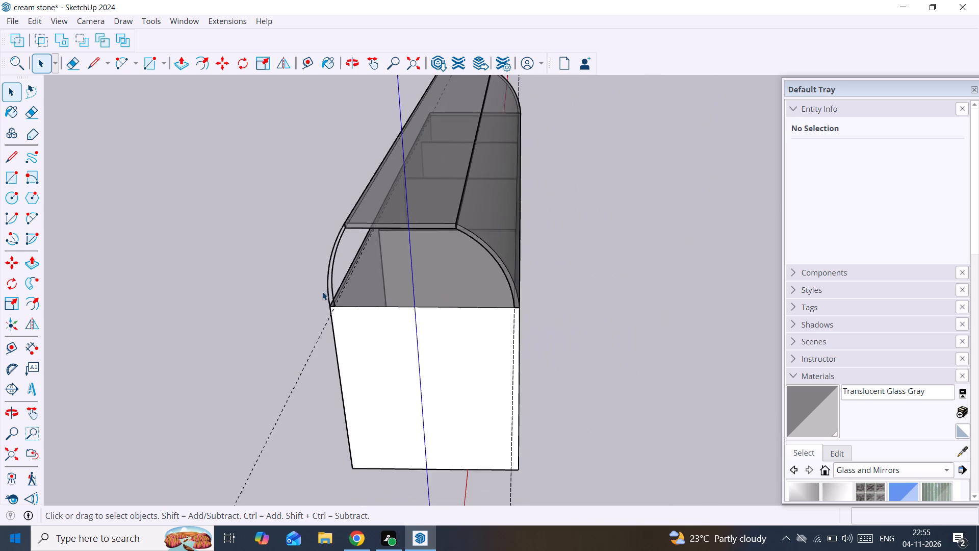
pyautogui.moveTo(322, 291); pyautogui.dragTo(342, 381, button='middle')
pyautogui.scroll(3, 365, 344)
pyautogui.scroll(4, 354, 303)
pyautogui.scroll(-2, 436, 294)
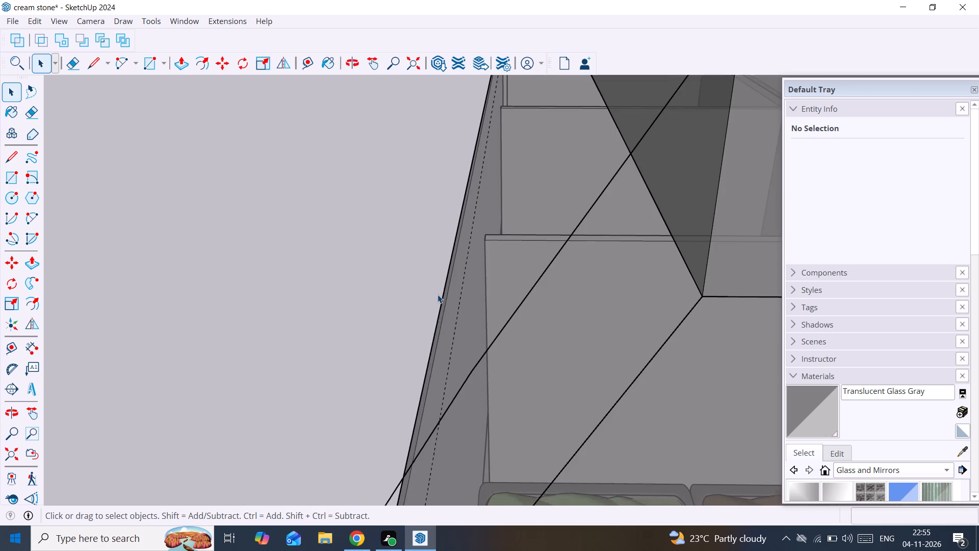
pyautogui.scroll(1, 447, 279)
pyautogui.moveTo(485, 279); pyautogui.dragTo(536, 274, button='middle')
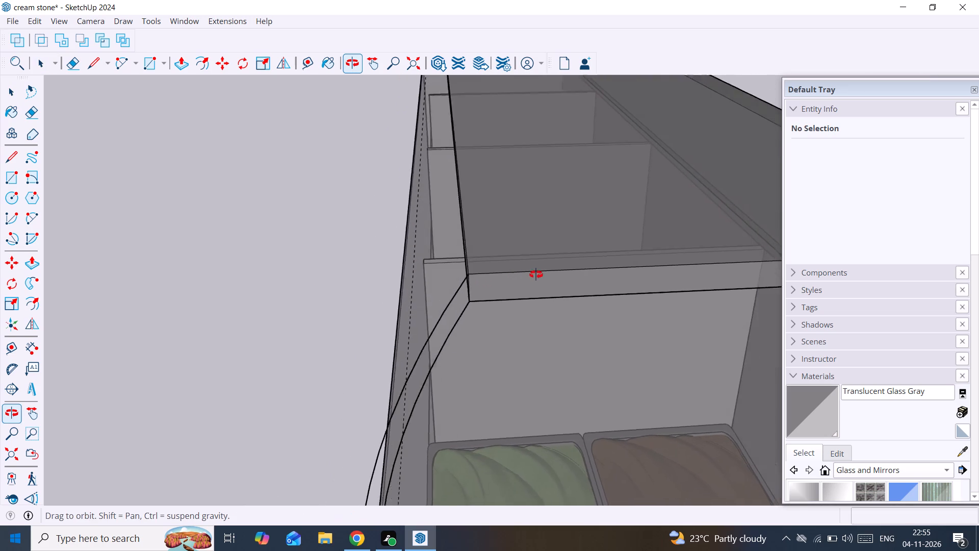
pyautogui.moveTo(536, 274); pyautogui.dragTo(545, 271, button='middle')
pyautogui.scroll(3, 486, 286)
pyautogui.press('l')
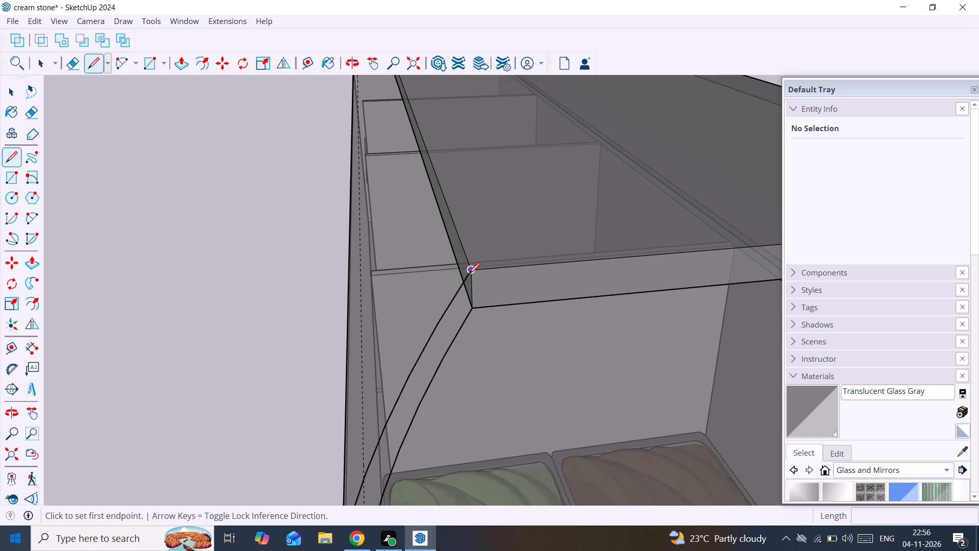
pyautogui.click(472, 272)
pyautogui.click(475, 307)
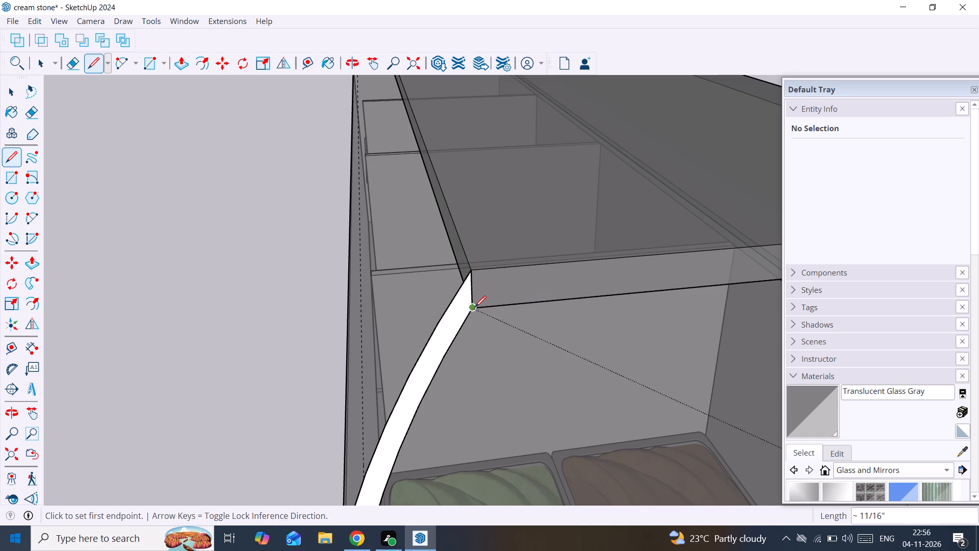
pyautogui.scroll(-18, 475, 307)
pyautogui.scroll(1, 476, 315)
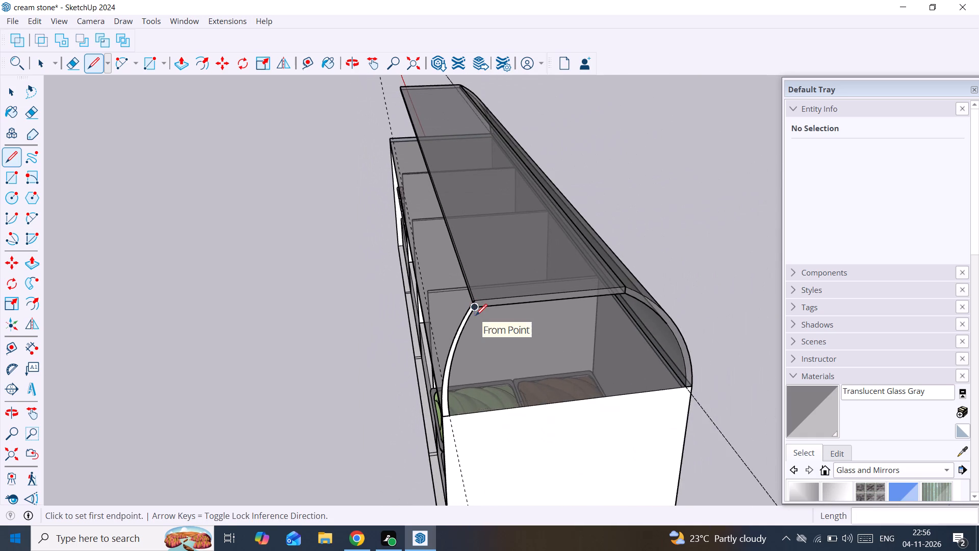
pyautogui.scroll(3, 476, 315)
pyautogui.press('space')
# Group the curved profile face together with its edges.
pyautogui.click(449, 340)
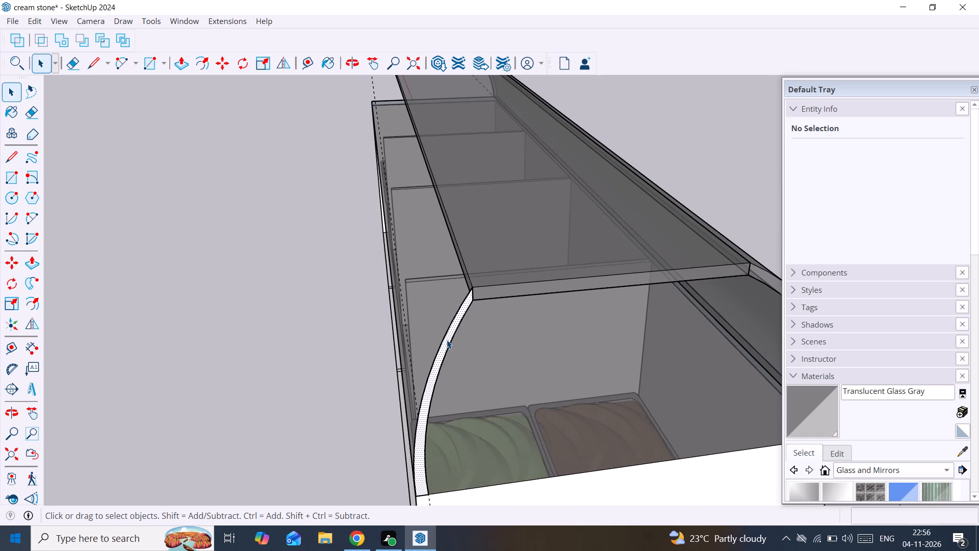
pyautogui.tripleClick(447, 340)
pyautogui.rightClick(447, 340)
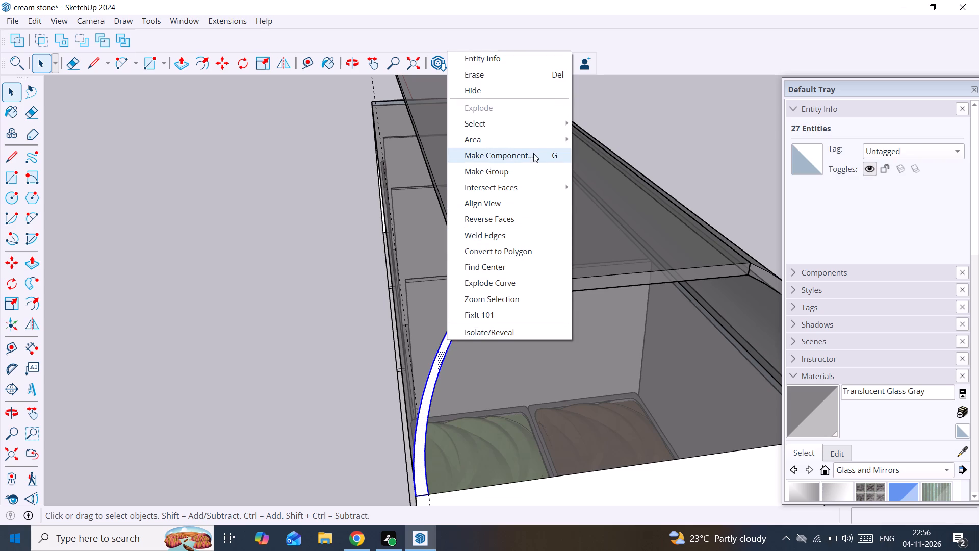
pyautogui.click(537, 176)
# Push/pull the grouped curved profile about 9' 11 7/8" along the cabinet to the glass top's far end.
pyautogui.moveTo(434, 313); pyautogui.dragTo(621, 317, button='middle')
pyautogui.scroll(-4, 620, 315)
pyautogui.scroll(3, 703, 346)
pyautogui.scroll(-7, 700, 348)
pyautogui.moveTo(646, 355); pyautogui.dragTo(628, 355, button='middle')
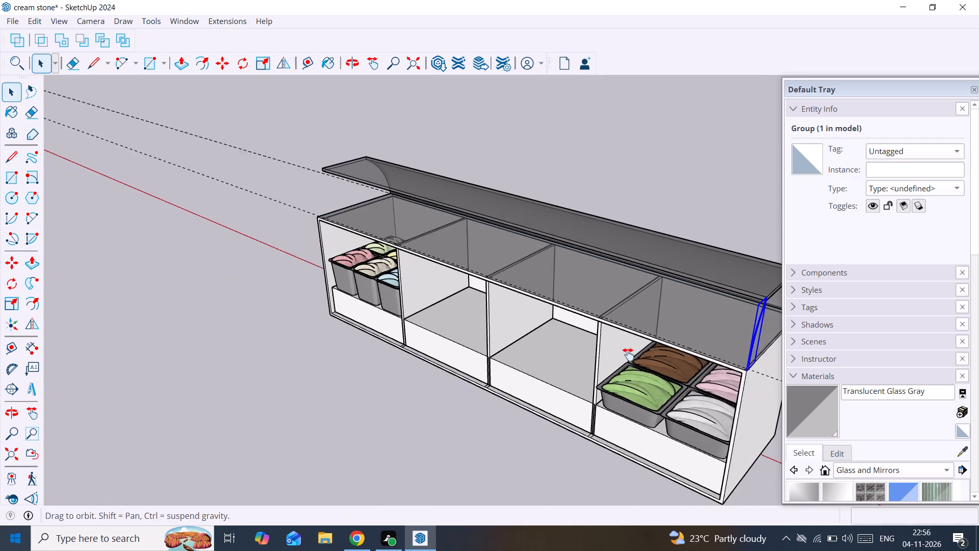
pyautogui.moveTo(628, 355); pyautogui.dragTo(450, 370, button='middle')
pyautogui.scroll(11, 486, 358)
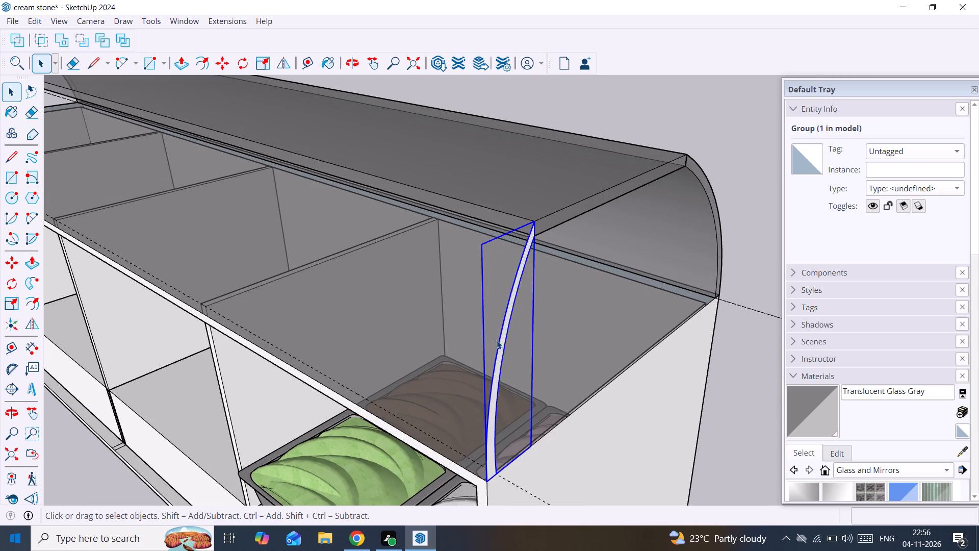
pyautogui.doubleClick(504, 337)
pyautogui.scroll(3, 507, 338)
pyautogui.click(504, 337)
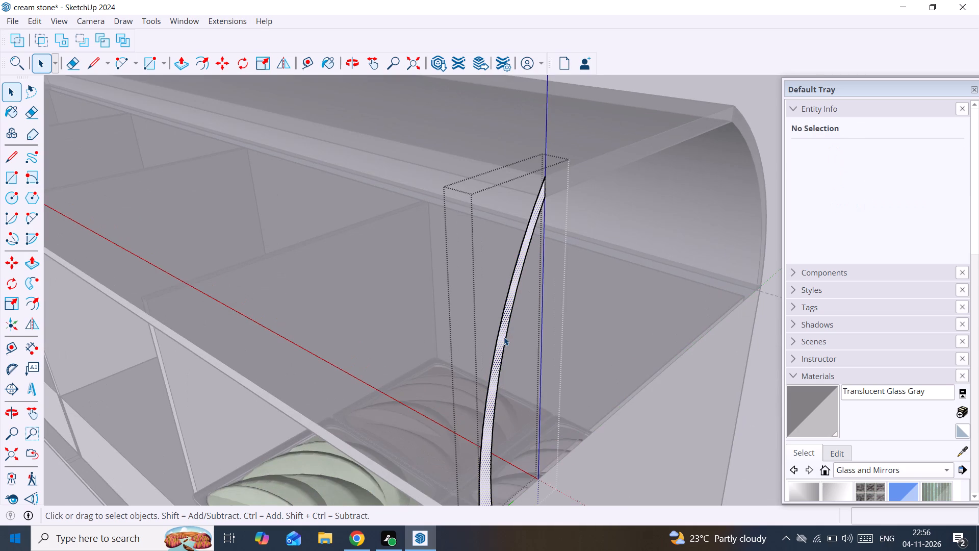
pyautogui.press('p')
pyautogui.click(503, 337)
pyautogui.scroll(-9, 376, 331)
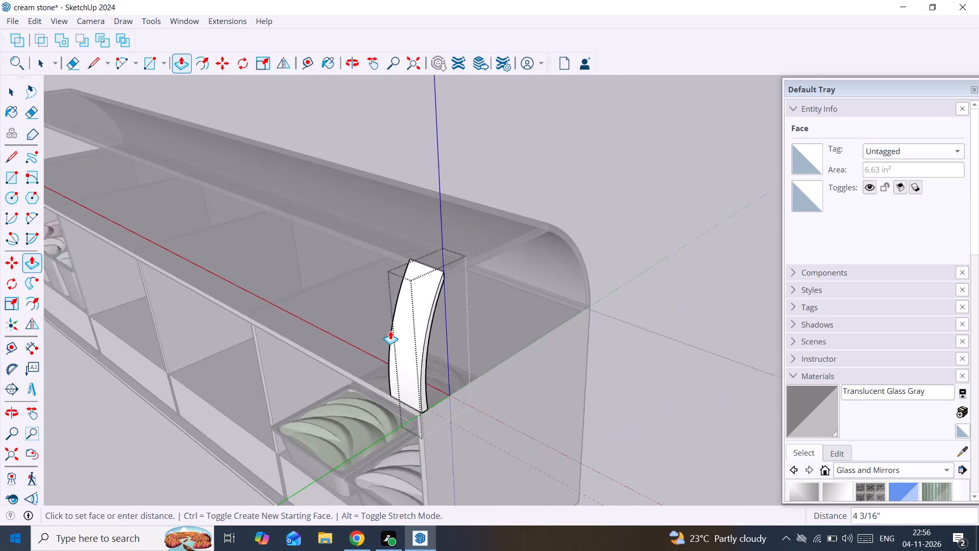
pyautogui.scroll(-8, 390, 331)
pyautogui.moveTo(399, 331); pyautogui.dragTo(714, 389, button='middle')
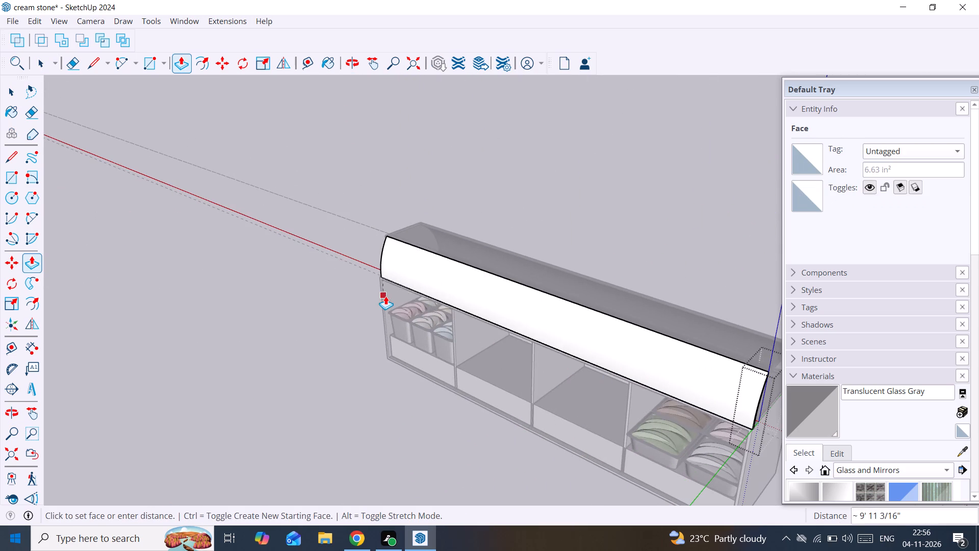
pyautogui.scroll(1, 385, 296)
pyautogui.moveTo(385, 296); pyautogui.dragTo(789, 290, button='middle')
pyautogui.scroll(3, 399, 336)
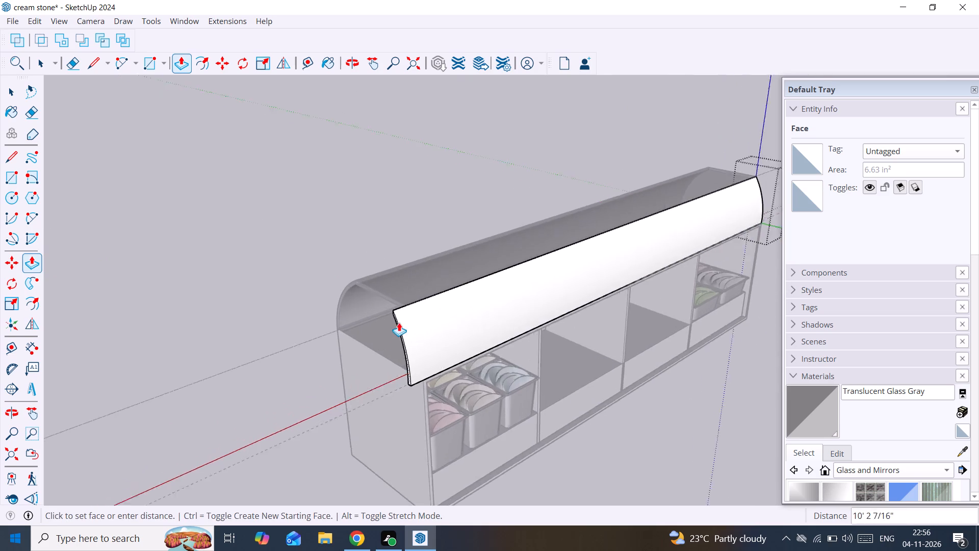
pyautogui.scroll(3, 399, 322)
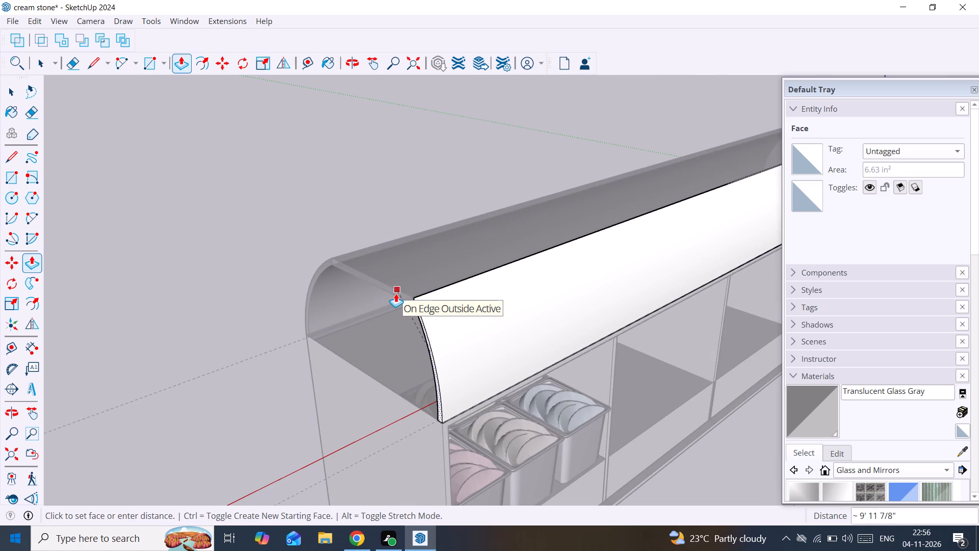
pyautogui.click(396, 293)
pyautogui.press('space')
pyautogui.click(209, 348)
# Paint the new curved side panel with Translucent Glass Gray.
pyautogui.moveTo(253, 353); pyautogui.dragTo(360, 352, button='middle')
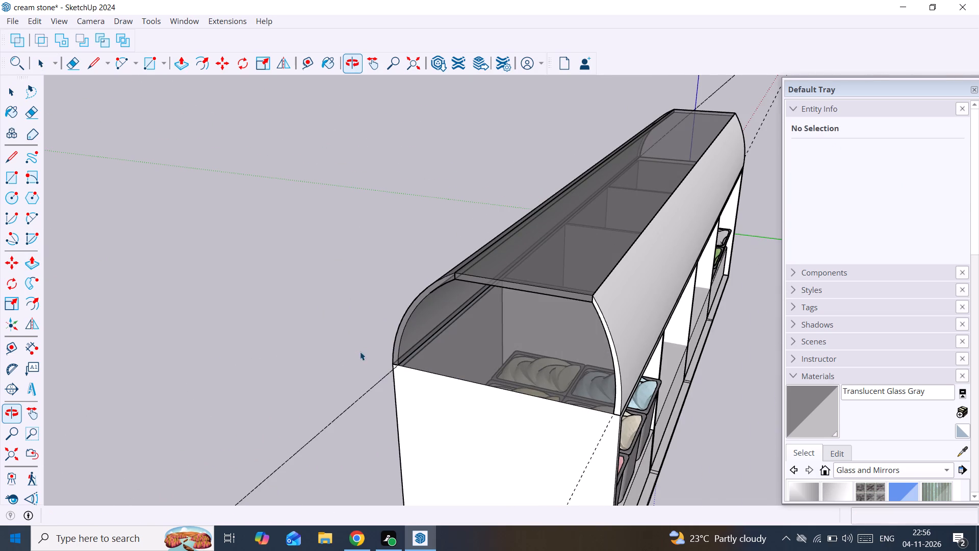
pyautogui.click(823, 421)
pyautogui.click(601, 308)
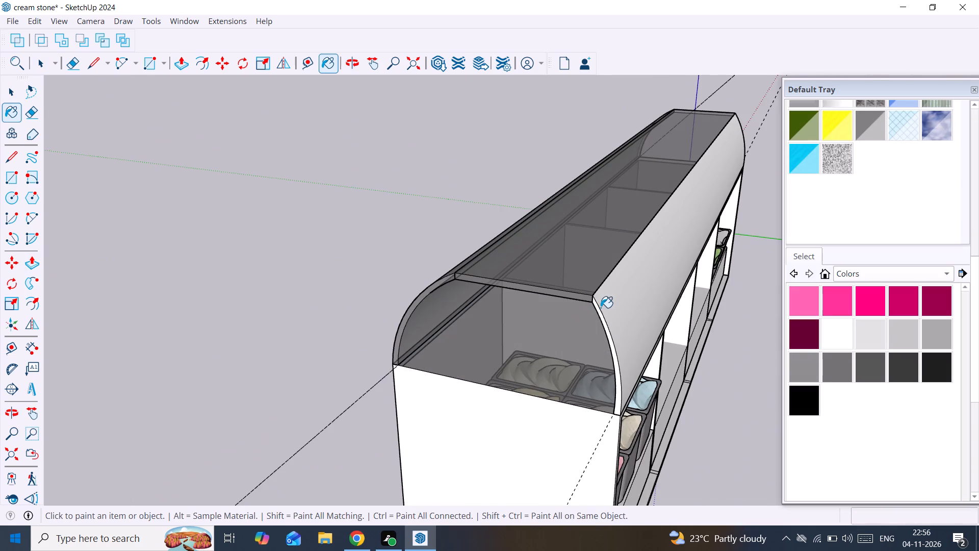
pyautogui.moveTo(590, 319); pyautogui.dragTo(647, 315, button='middle')
pyautogui.press('space')
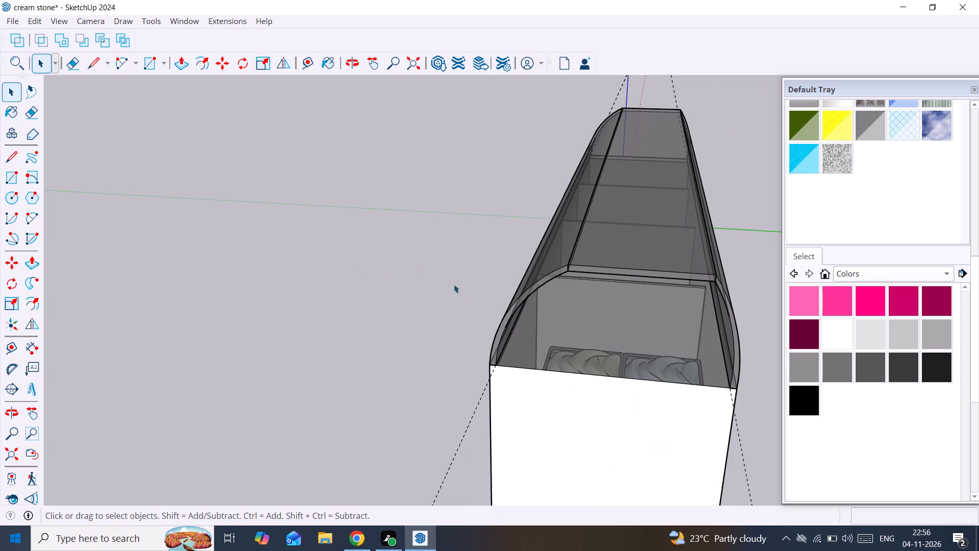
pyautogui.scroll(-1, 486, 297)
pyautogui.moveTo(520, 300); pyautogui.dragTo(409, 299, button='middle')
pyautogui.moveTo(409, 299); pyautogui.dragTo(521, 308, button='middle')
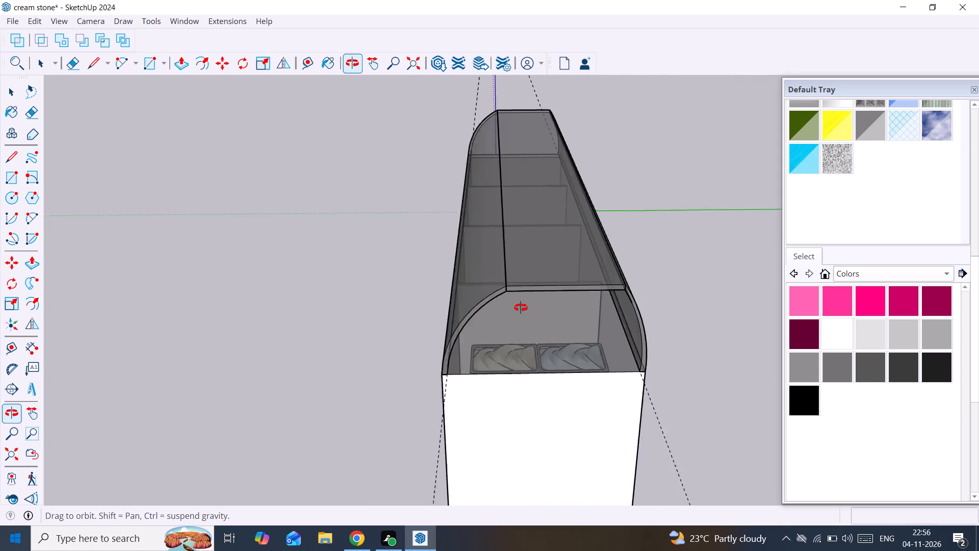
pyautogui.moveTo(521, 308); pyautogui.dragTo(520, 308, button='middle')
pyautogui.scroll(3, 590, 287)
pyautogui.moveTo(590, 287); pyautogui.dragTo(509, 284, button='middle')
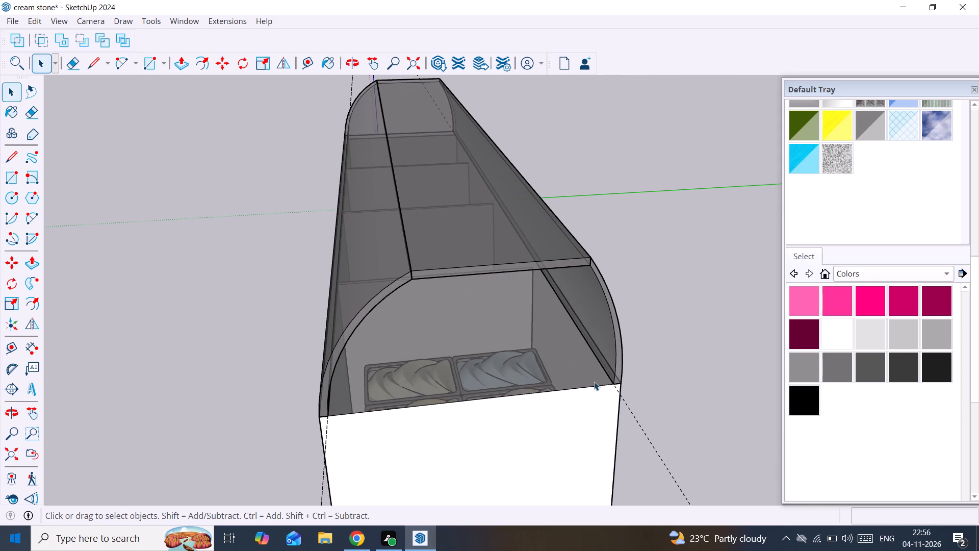
# Draw a line along the end wall's top edge between the inner bottom corners of the two curved glass sides.
pyautogui.scroll(1, 594, 387)
pyautogui.moveTo(591, 391); pyautogui.dragTo(428, 489, button='middle')
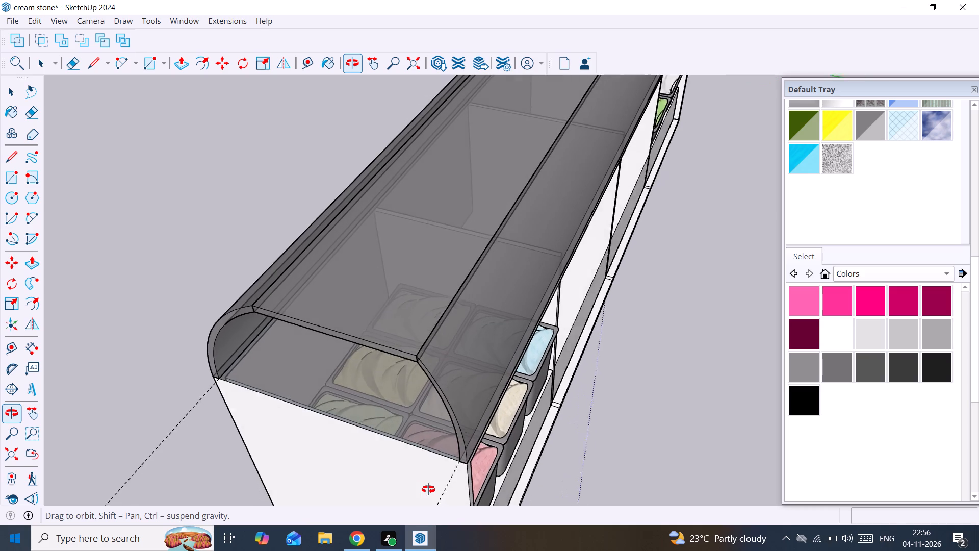
pyautogui.moveTo(428, 489); pyautogui.dragTo(421, 492, button='middle')
pyautogui.scroll(3, 421, 492)
pyautogui.keyDown('shift'); pyautogui.moveTo(437, 448); pyautogui.dragTo(442, 447, button='middle'); pyautogui.keyUp('shift')
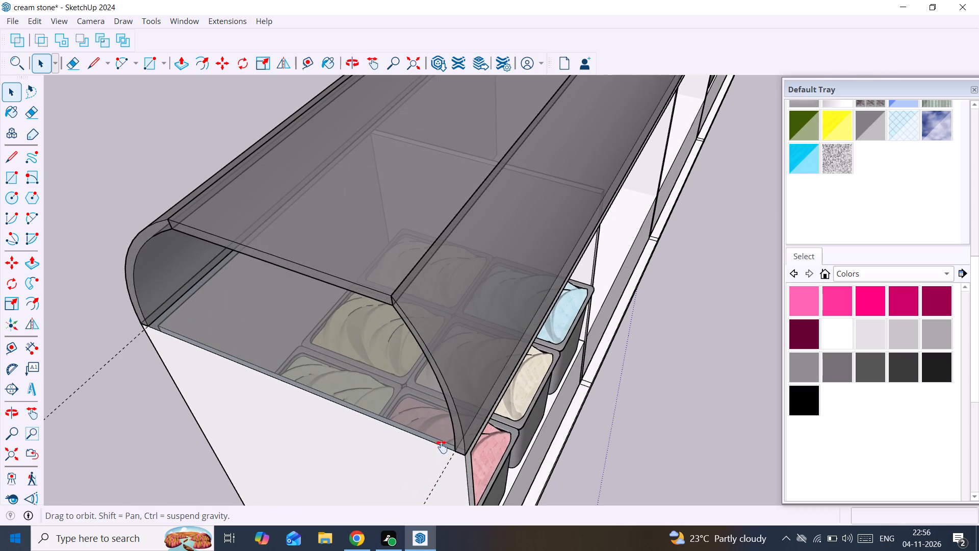
pyautogui.keyDown('shift'); pyautogui.moveTo(442, 447); pyautogui.dragTo(486, 425, button='middle'); pyautogui.keyUp('shift')
pyautogui.moveTo(487, 425); pyautogui.dragTo(531, 459, button='middle')
pyautogui.scroll(1, 510, 452)
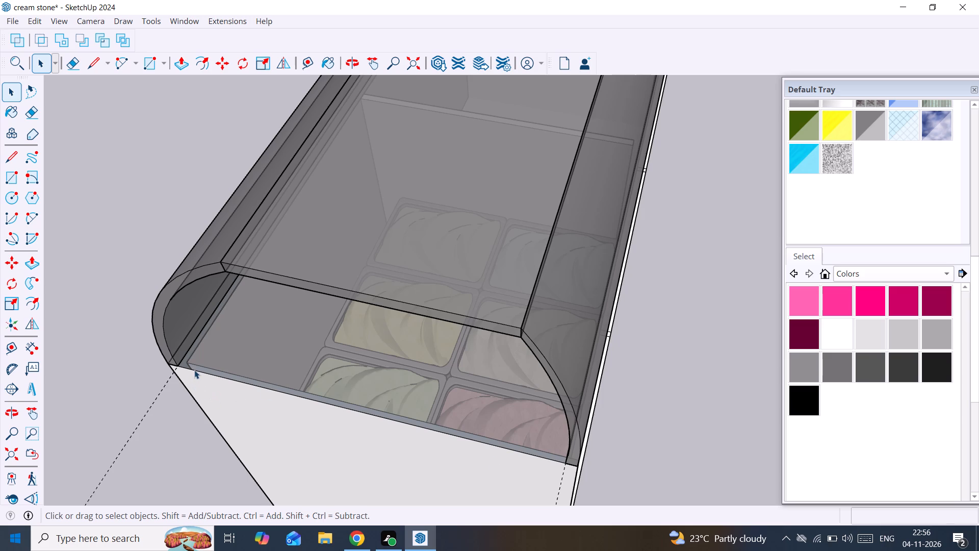
pyautogui.click(184, 287)
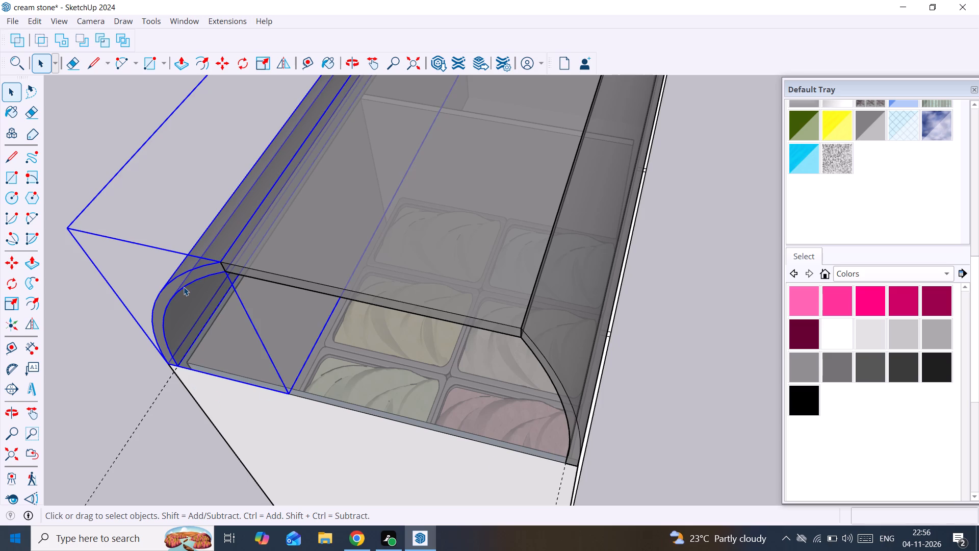
pyautogui.click(338, 282)
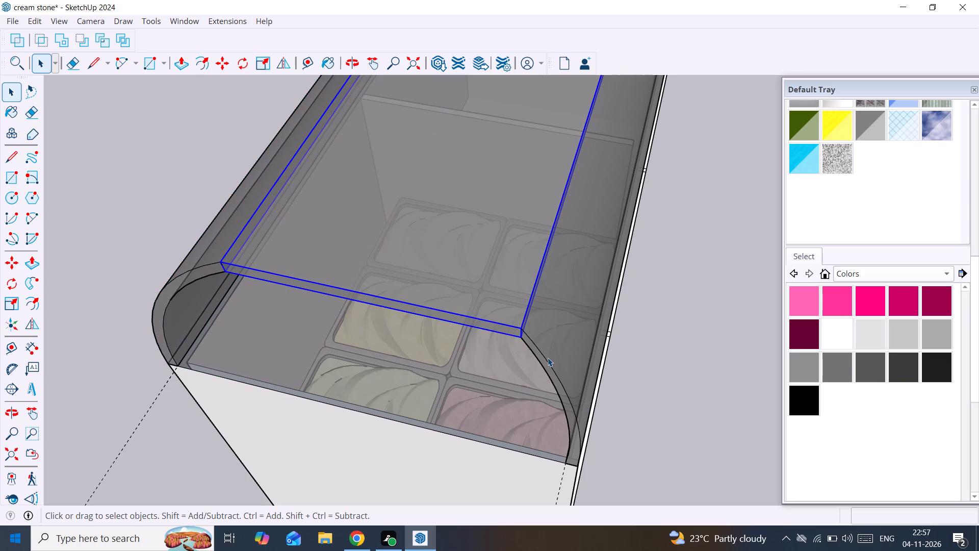
pyautogui.click(545, 359)
pyautogui.moveTo(501, 358); pyautogui.dragTo(539, 333, button='middle')
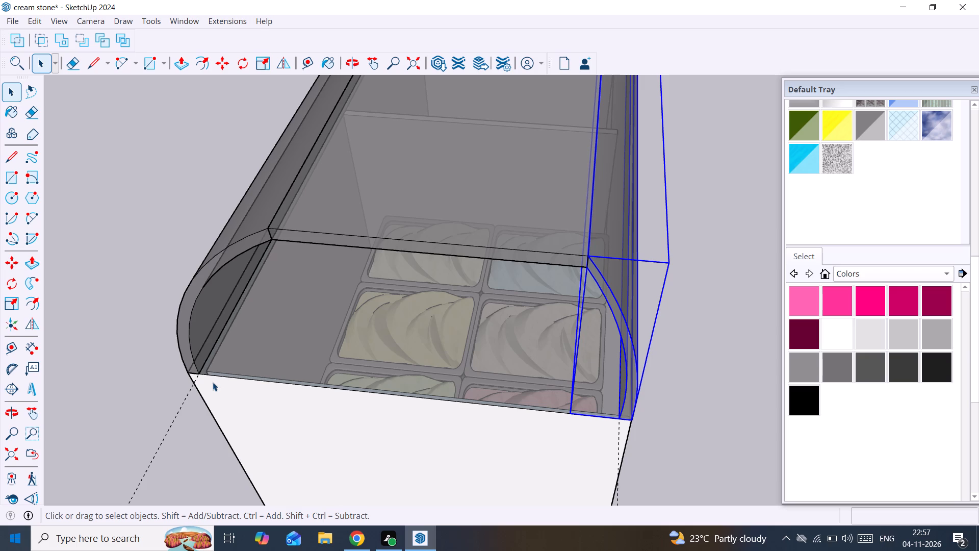
pyautogui.scroll(2, 200, 377)
pyautogui.moveTo(200, 381); pyautogui.dragTo(199, 436, button='middle')
pyautogui.press('l')
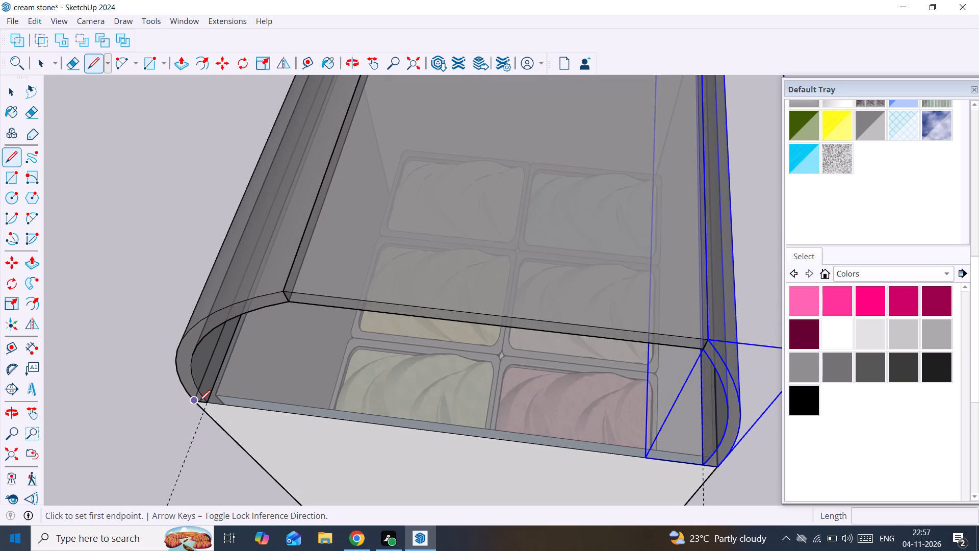
pyautogui.click(205, 405)
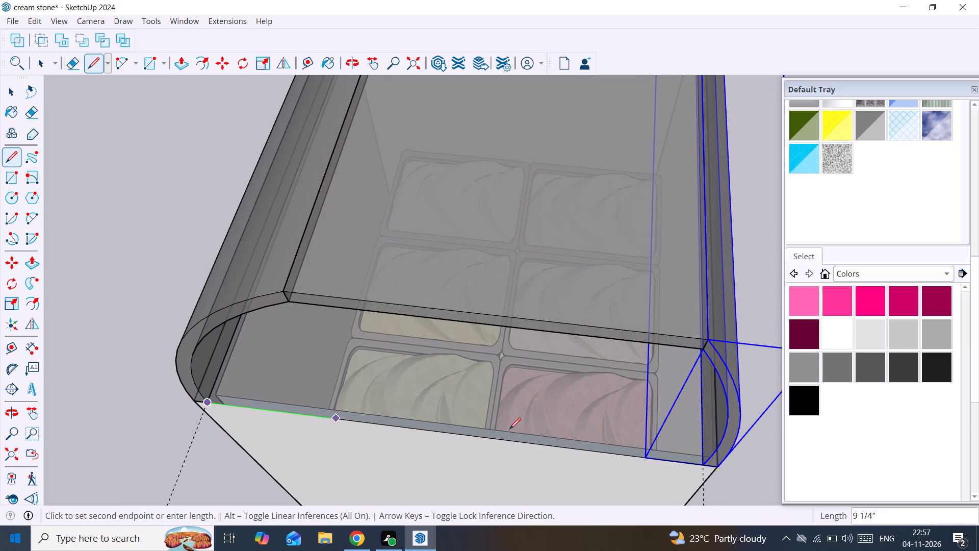
pyautogui.click(702, 464)
pyautogui.press('space')
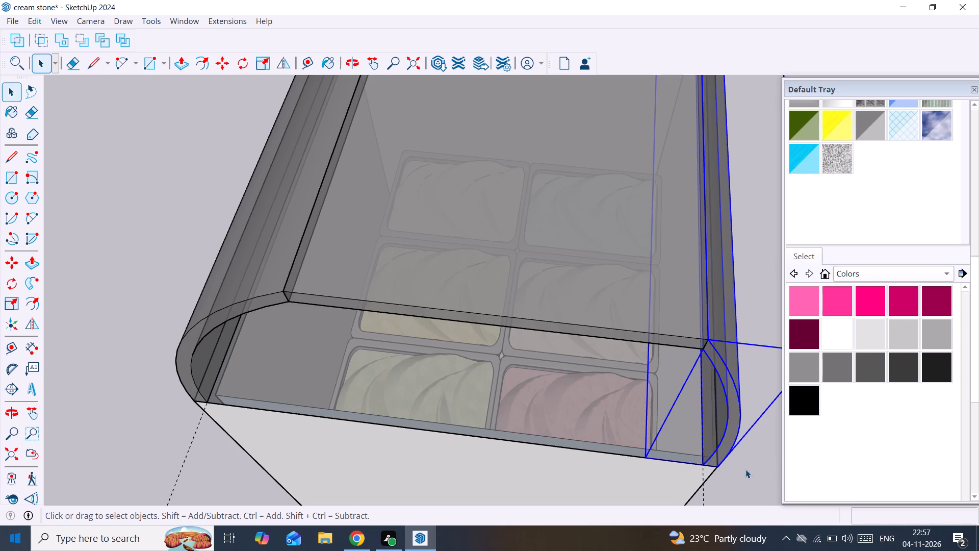
pyautogui.click(745, 469)
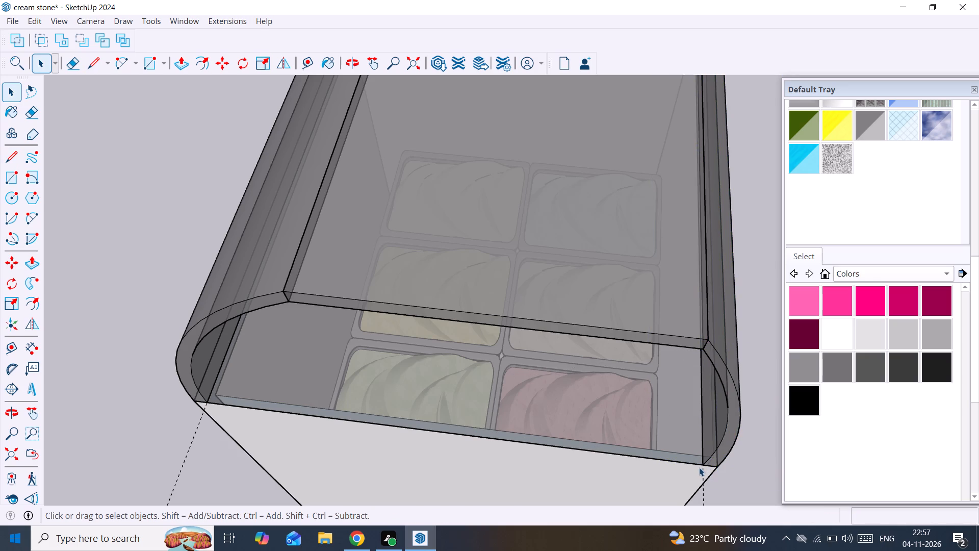
# Draw a two-point arc tracing the inner curve of one glass side, from the line's end up to the flat glass top.
pyautogui.press('a')
pyautogui.click(704, 465)
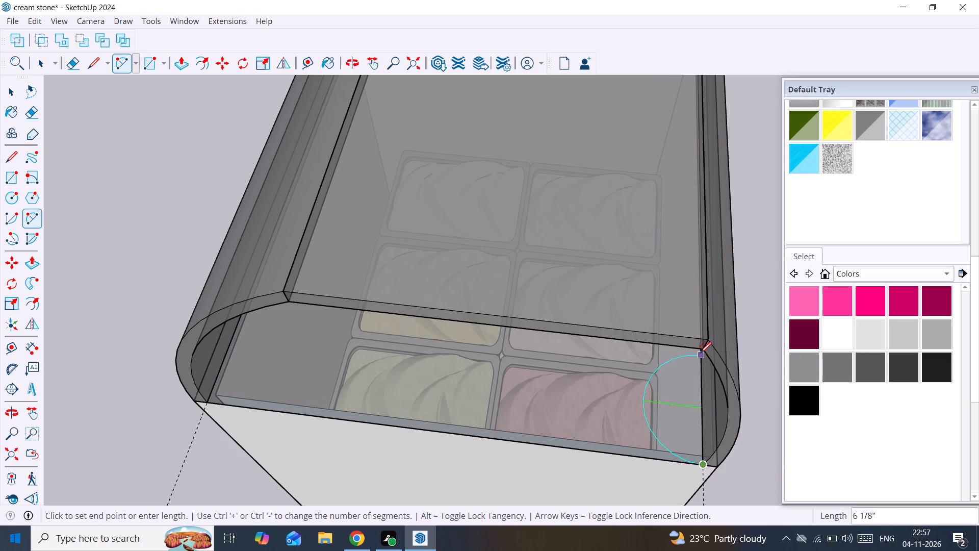
pyautogui.click(700, 352)
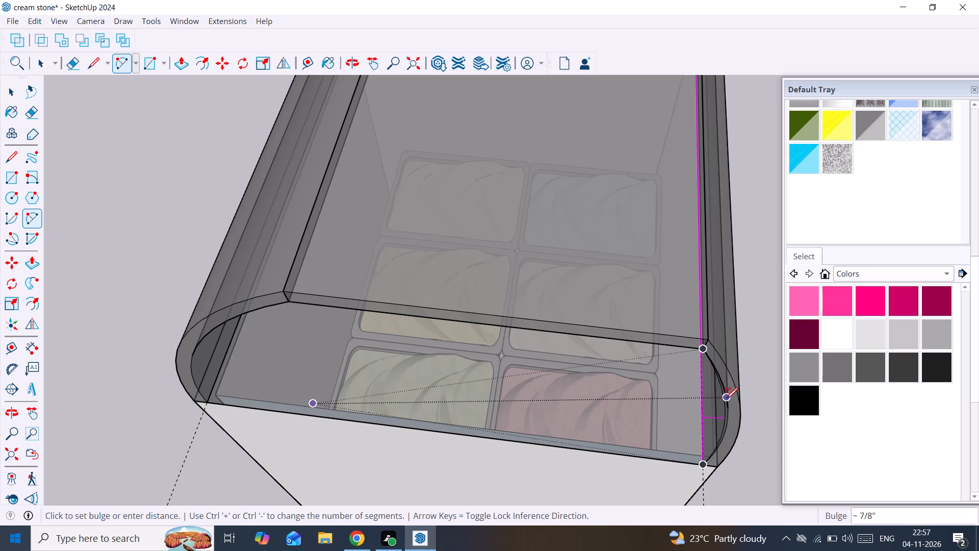
pyautogui.scroll(3, 730, 406)
pyautogui.click(730, 406)
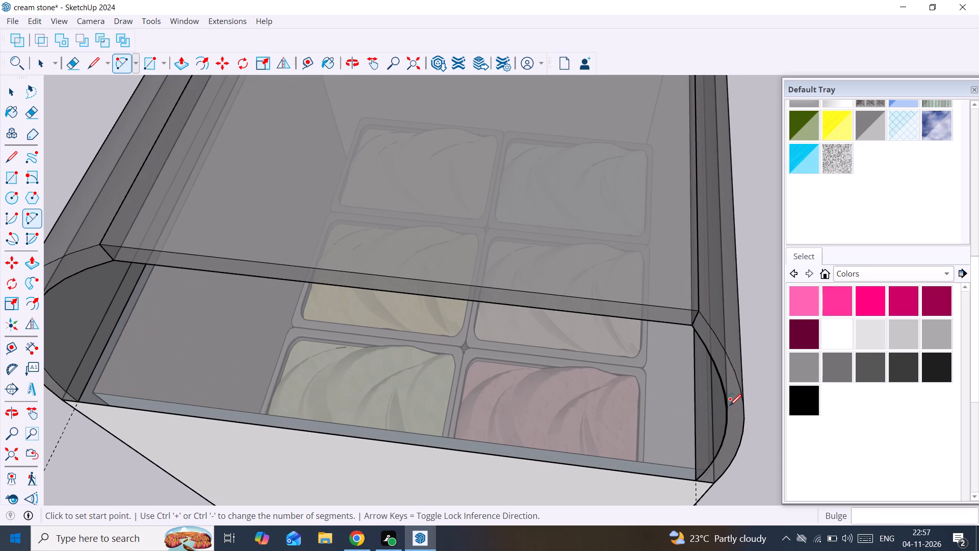
# Draw a matching arc along the opposite glass side's inner curve, from the flat top down to the end wall.
pyautogui.moveTo(726, 405); pyautogui.dragTo(640, 381, button='middle')
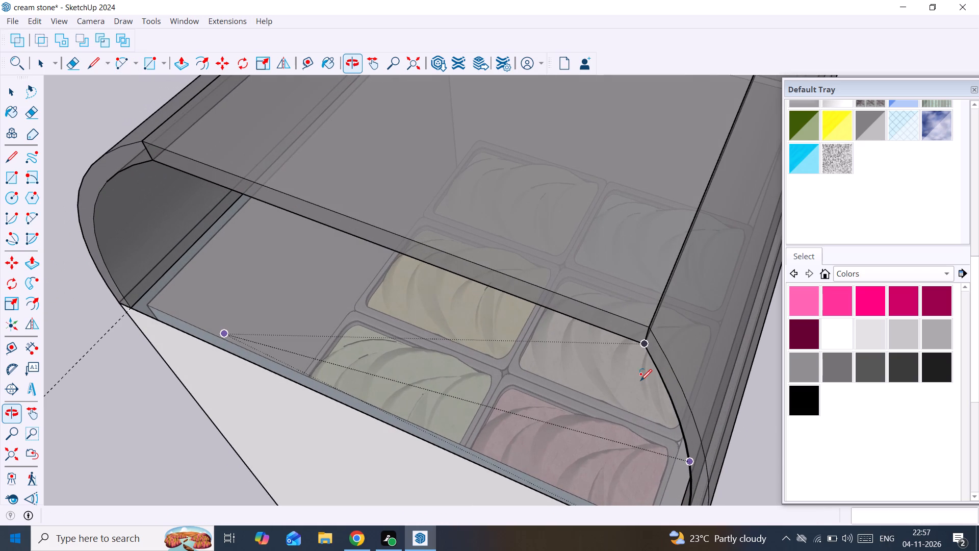
pyautogui.press('space')
pyautogui.press('a')
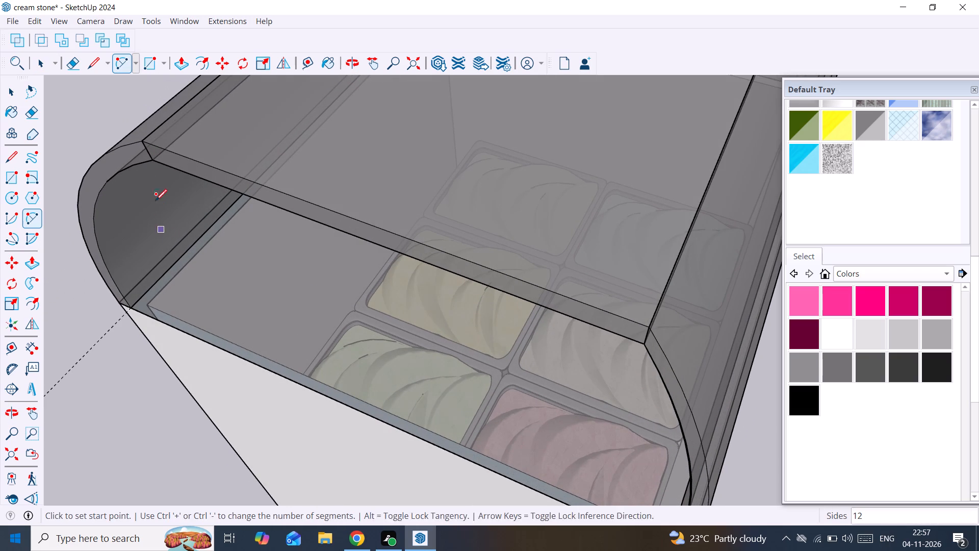
pyautogui.click(152, 163)
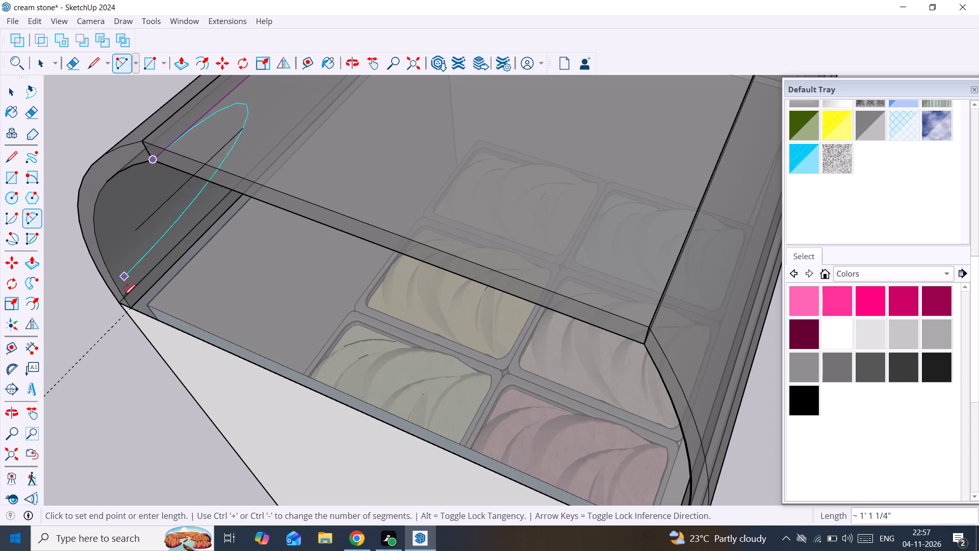
pyautogui.click(130, 311)
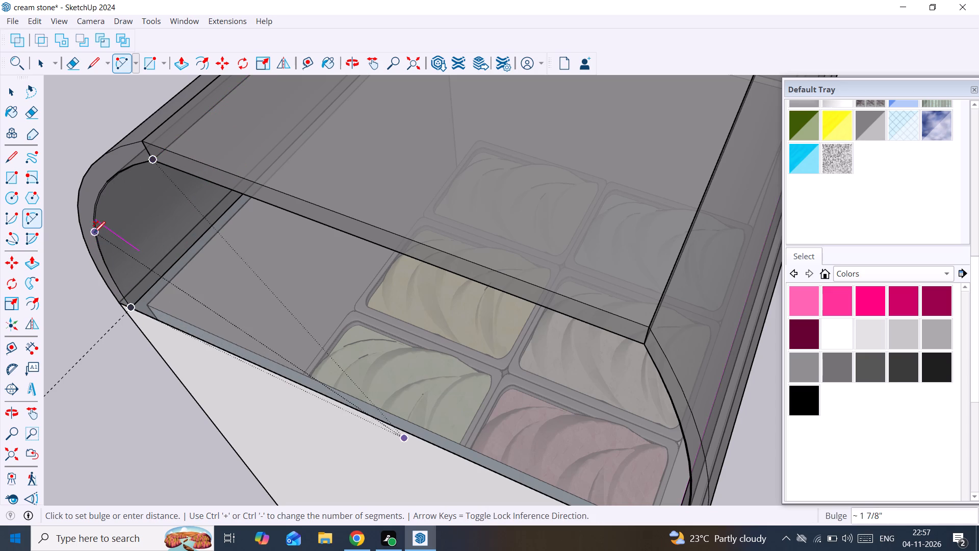
pyautogui.moveTo(92, 225); pyautogui.dragTo(95, 225, button='middle')
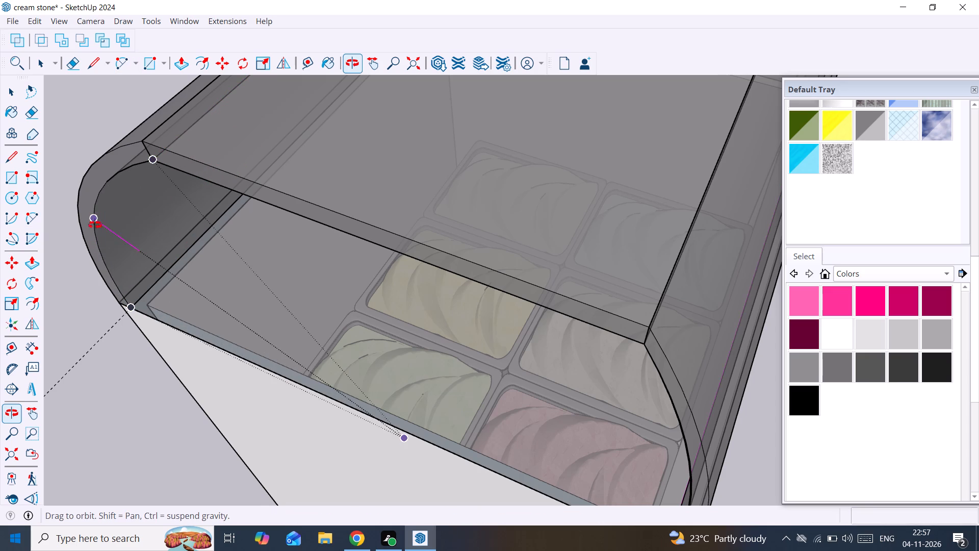
pyautogui.moveTo(95, 225); pyautogui.dragTo(251, 181, button='middle')
pyautogui.scroll(-2, 114, 283)
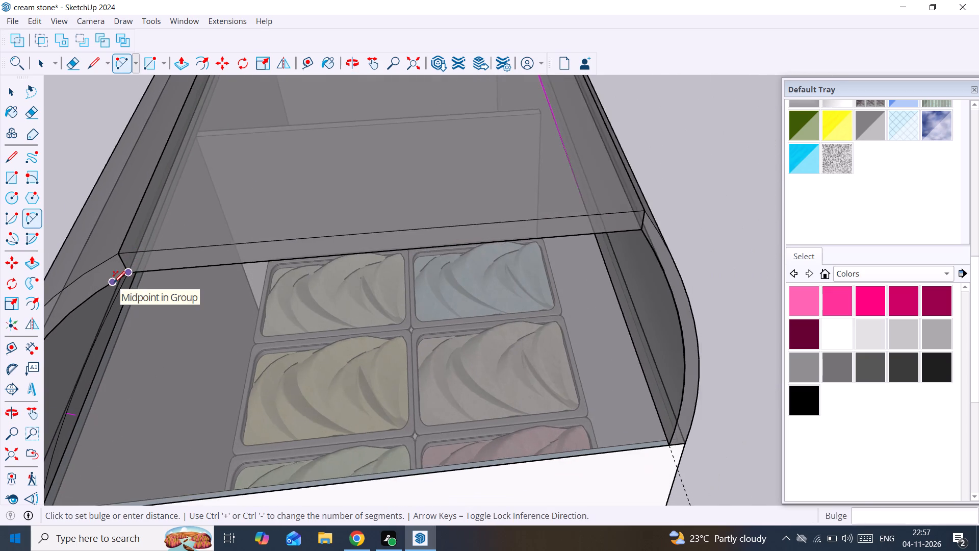
pyautogui.scroll(-4, 114, 283)
pyautogui.moveTo(114, 283); pyautogui.dragTo(338, 211, button='middle')
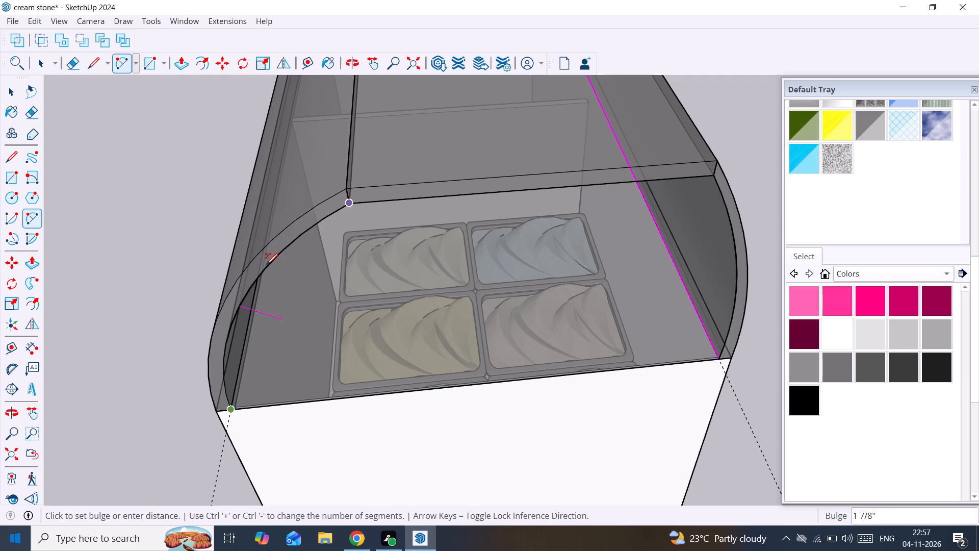
pyautogui.scroll(3, 259, 272)
pyautogui.moveTo(257, 272); pyautogui.dragTo(221, 236, button='middle')
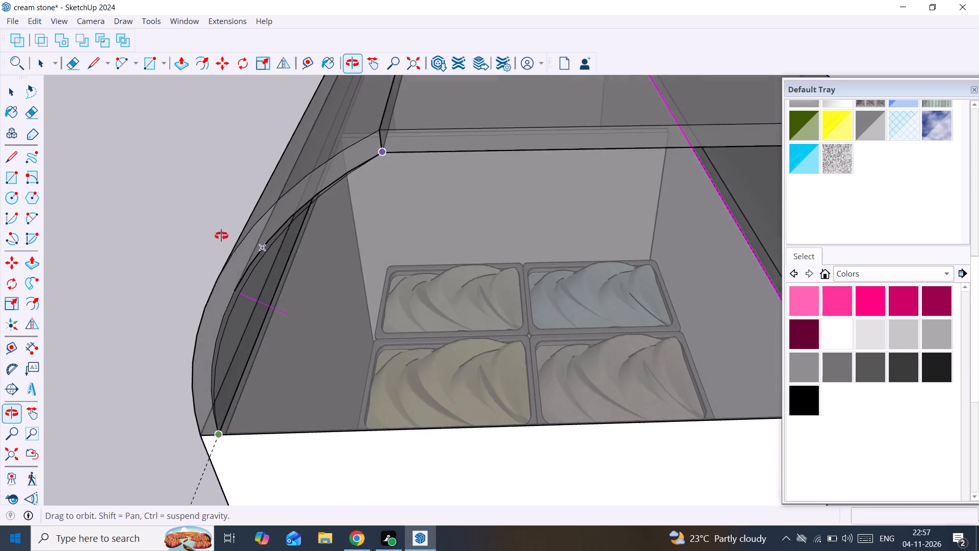
pyautogui.moveTo(221, 236); pyautogui.dragTo(49, 265, button='middle')
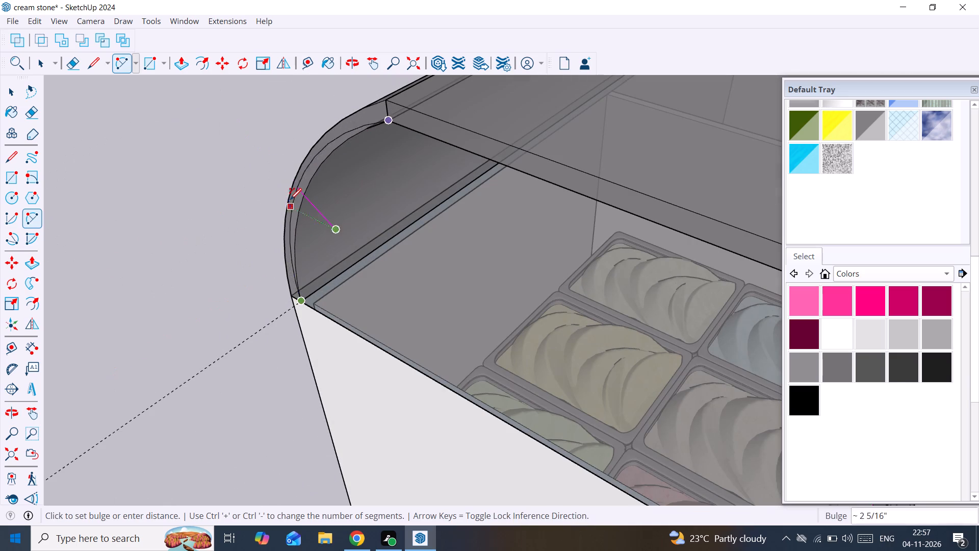
pyautogui.click(301, 196)
# Close the end profile with a line about 1' 2 7/8" long under the flat glass top, joining the two arcs.
pyautogui.moveTo(301, 196); pyautogui.dragTo(321, 197, button='middle')
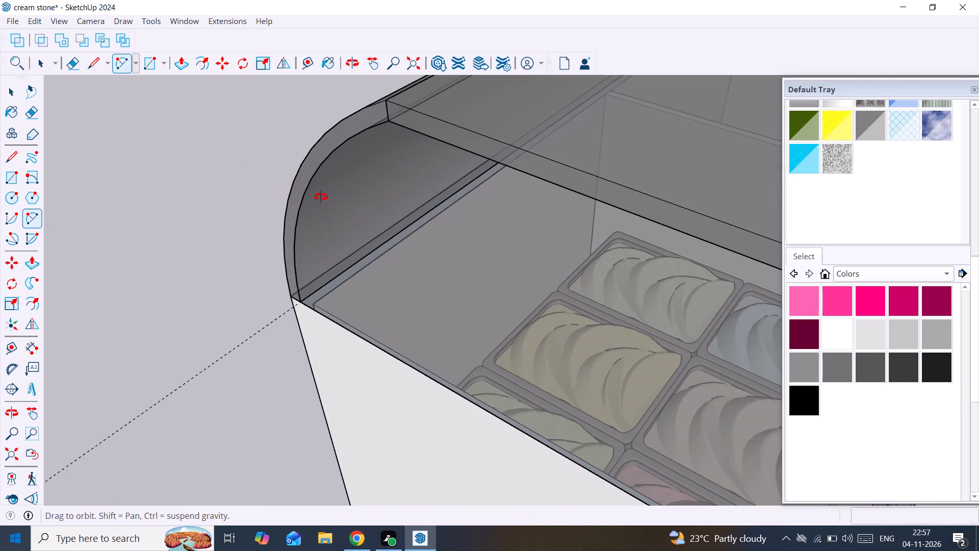
pyautogui.moveTo(321, 197); pyautogui.dragTo(356, 197, button='middle')
pyautogui.press('l')
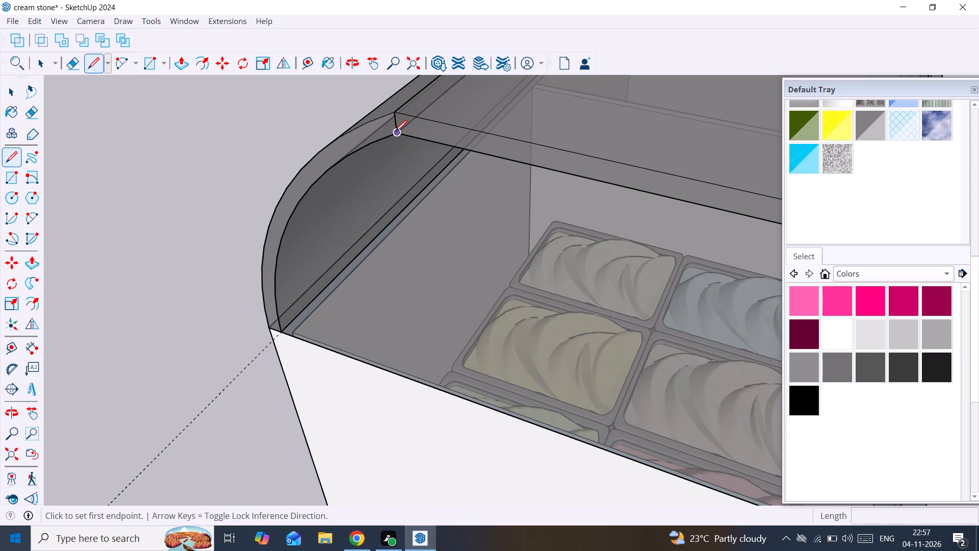
pyautogui.click(395, 132)
pyautogui.scroll(-9, 521, 144)
pyautogui.moveTo(521, 145); pyautogui.dragTo(475, 147, button='middle')
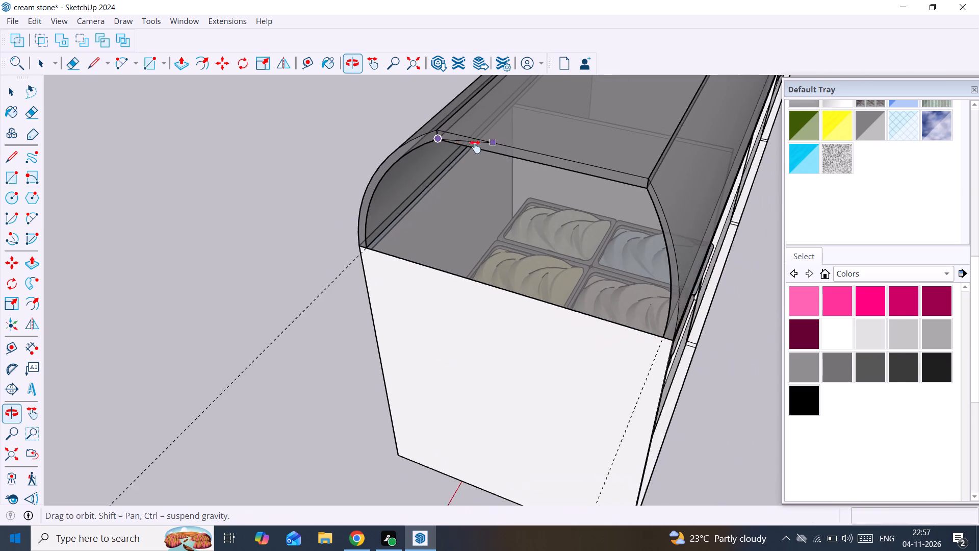
pyautogui.moveTo(475, 147); pyautogui.dragTo(475, 147, button='middle')
pyautogui.scroll(4, 628, 196)
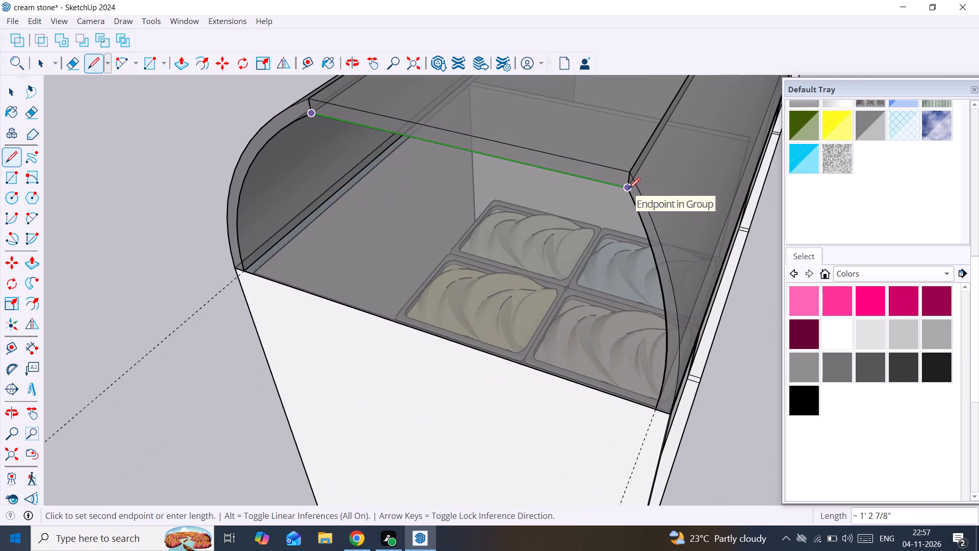
pyautogui.click(629, 189)
pyautogui.press('space')
# Group the new end face together with its edges.
pyautogui.tripleClick(547, 254)
pyautogui.rightClick(547, 254)
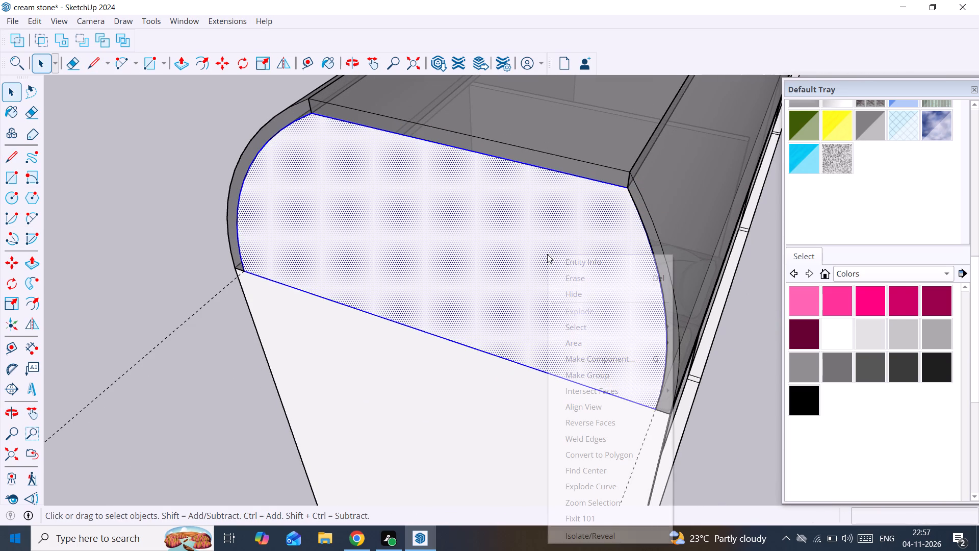
pyautogui.click(612, 374)
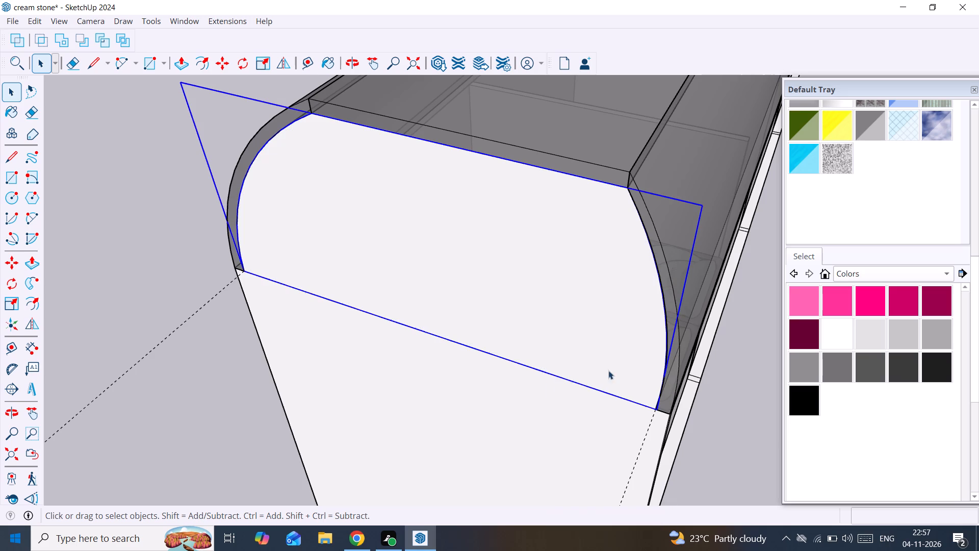
# Push/pull the grouped end face outward by 18 mm to form a solid end panel.
pyautogui.doubleClick(552, 278)
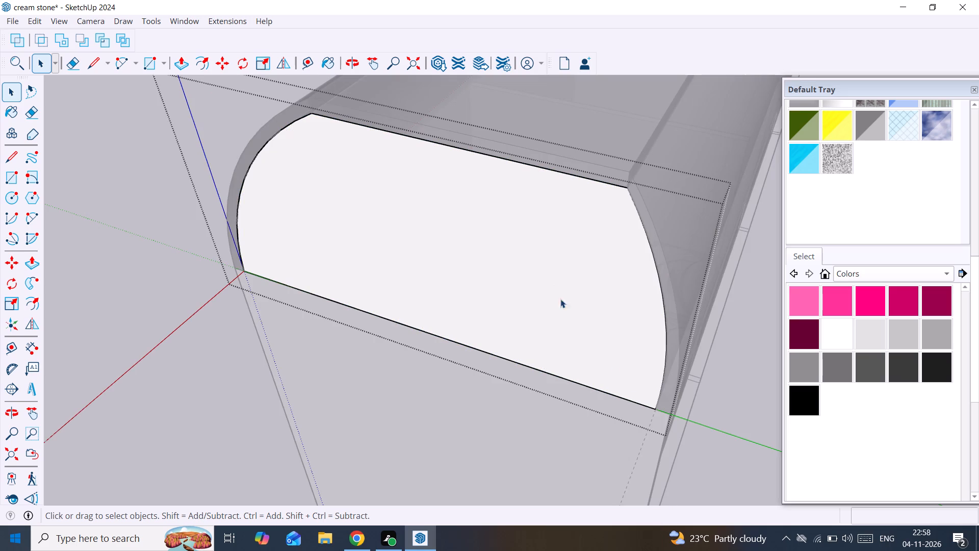
pyautogui.moveTo(693, 414); pyautogui.dragTo(733, 439)
pyautogui.click(734, 441)
pyautogui.click(624, 363)
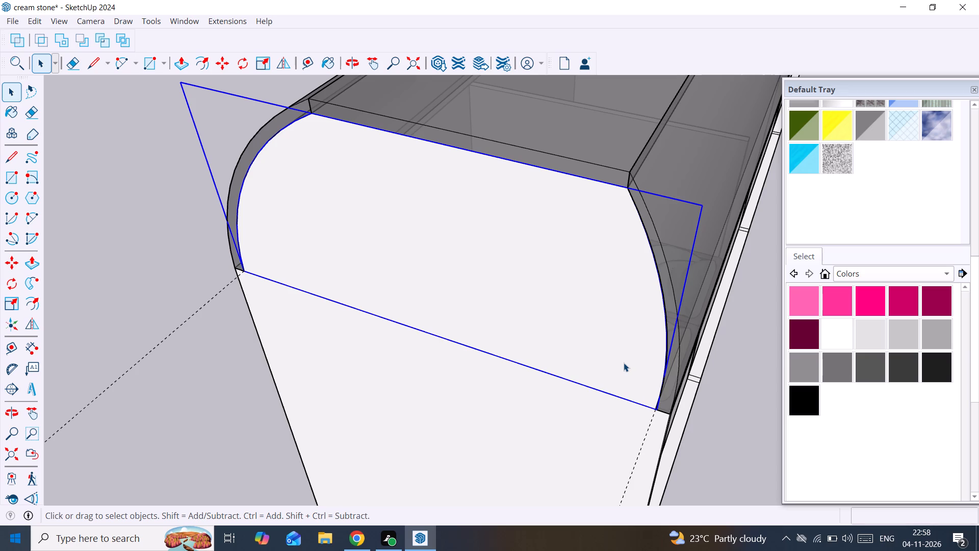
pyautogui.doubleClick(624, 363)
pyautogui.click(623, 356)
pyautogui.press('p')
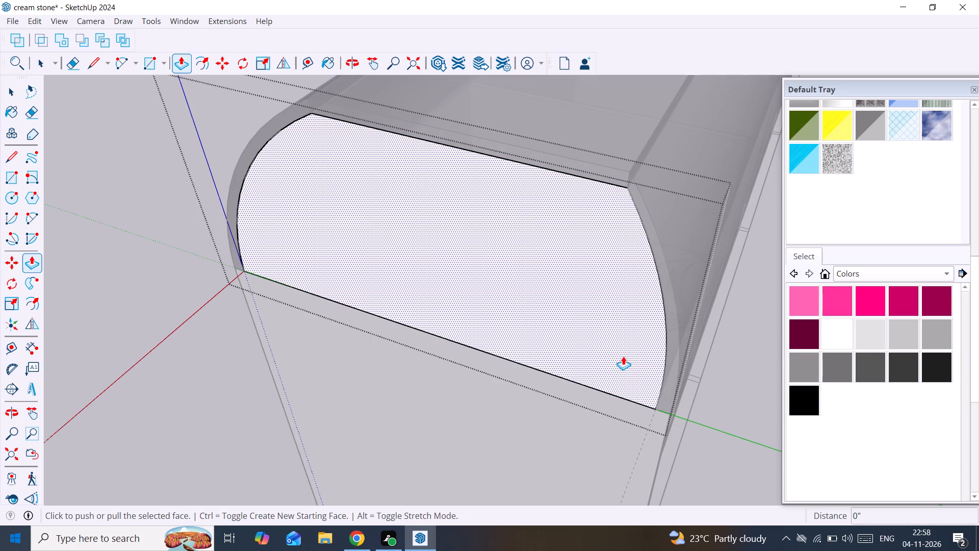
pyautogui.click(623, 356)
pyautogui.write('18mm')
pyautogui.press('Return')
pyautogui.press('space')
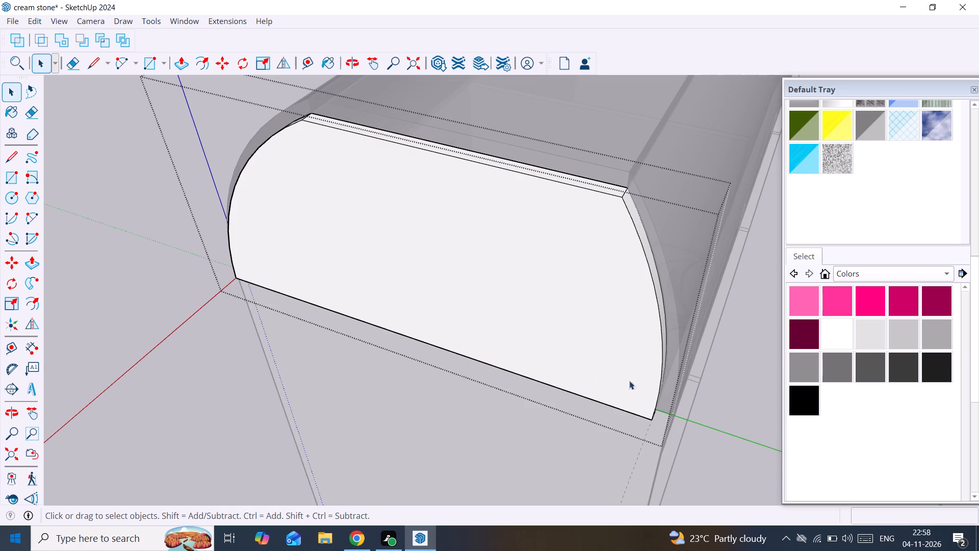
pyautogui.click(720, 398)
# Move the end panel about 11/16" inward so its outer face sits flush with the end of the curved glass top.
pyautogui.scroll(1, 684, 413)
pyautogui.moveTo(684, 413); pyautogui.dragTo(564, 409, button='middle')
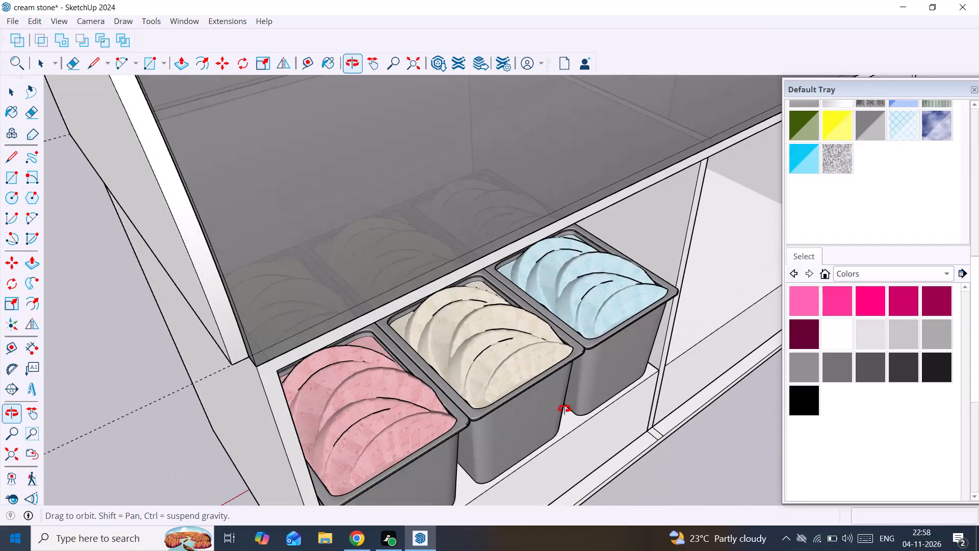
pyautogui.moveTo(564, 409); pyautogui.dragTo(567, 408, button='middle')
pyautogui.click(241, 332)
pyautogui.scroll(3, 253, 350)
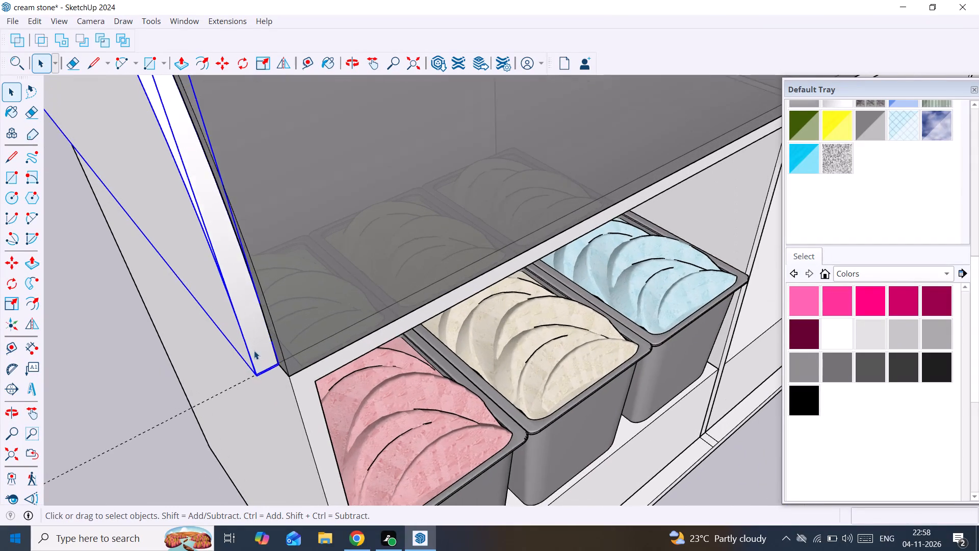
pyautogui.scroll(1, 254, 350)
pyautogui.press('m')
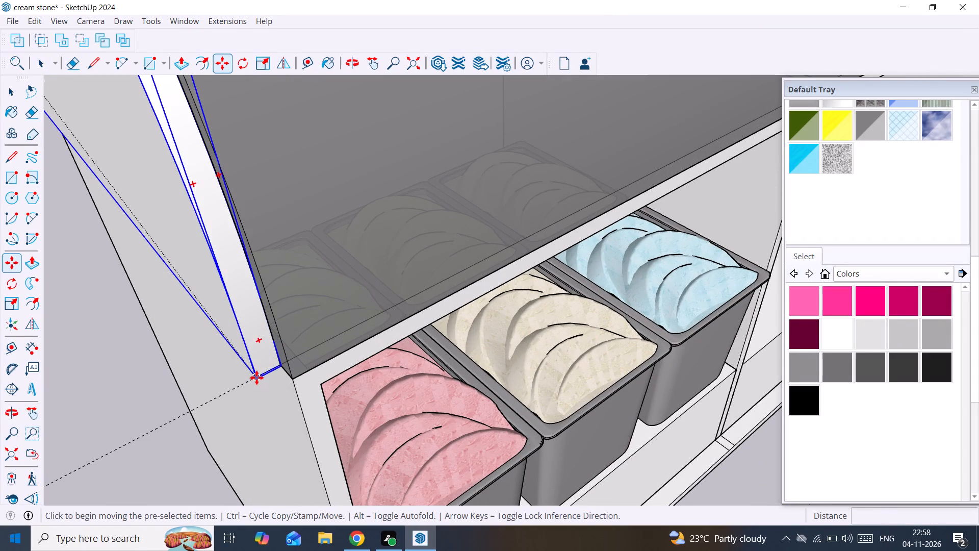
pyautogui.click(256, 378)
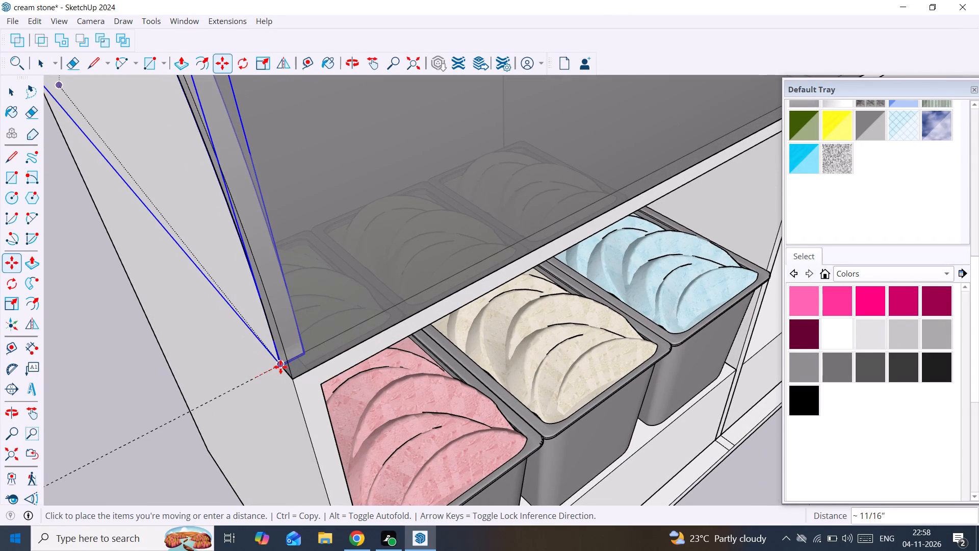
pyautogui.click(280, 367)
pyautogui.scroll(-2, 253, 391)
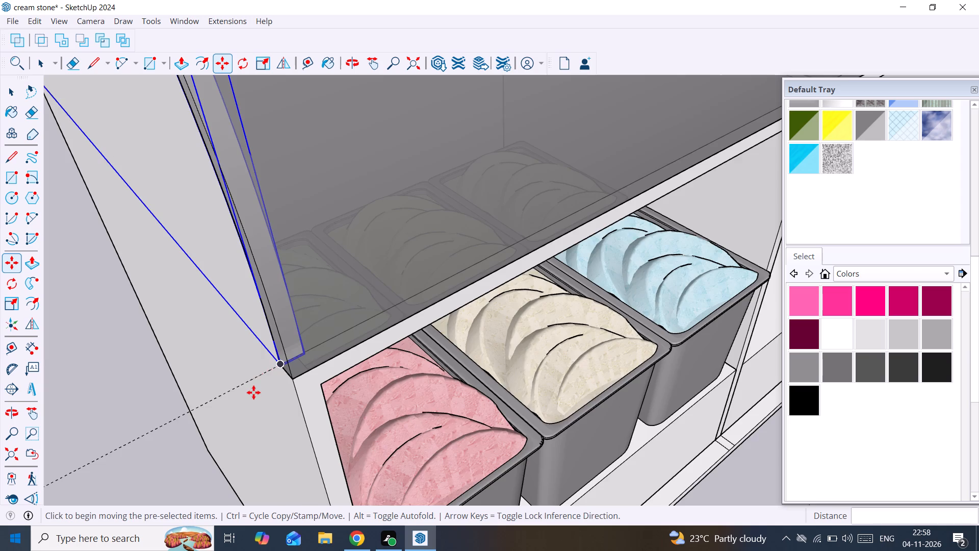
pyautogui.scroll(-6, 253, 392)
# Copy the end panel about 9' 11 7/8" along the red axis to the opposite end of the glass top.
pyautogui.moveTo(266, 392); pyautogui.dragTo(517, 352, button='middle')
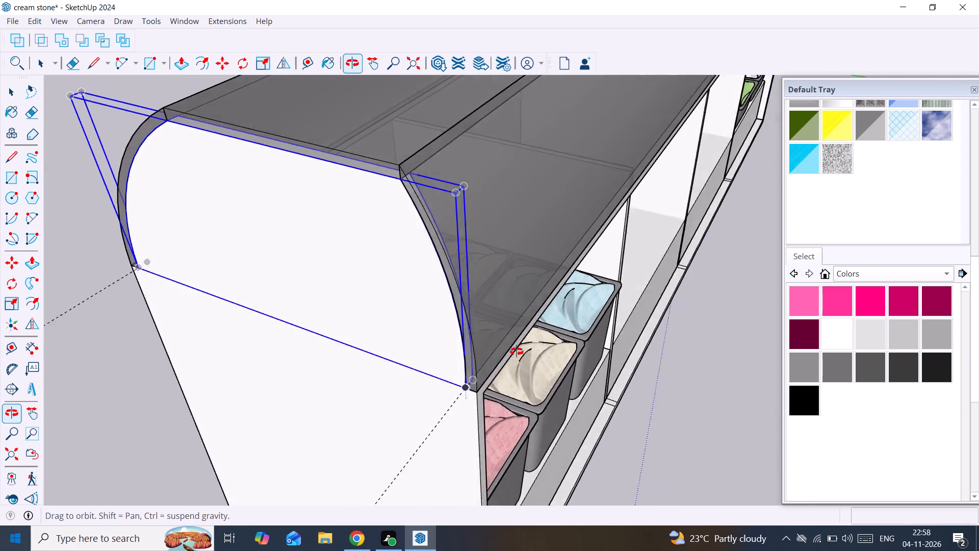
pyautogui.moveTo(517, 352); pyautogui.dragTo(522, 349, button='middle')
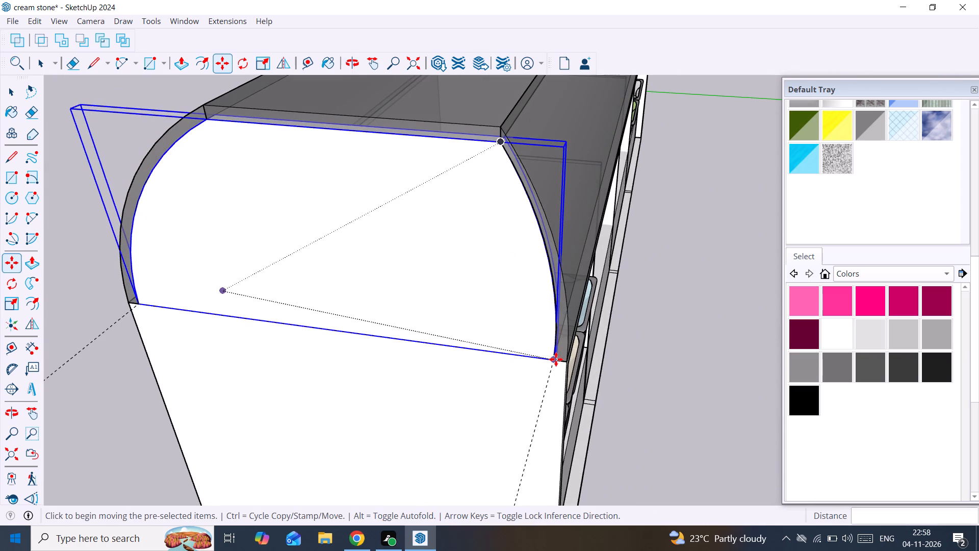
pyautogui.click(553, 361)
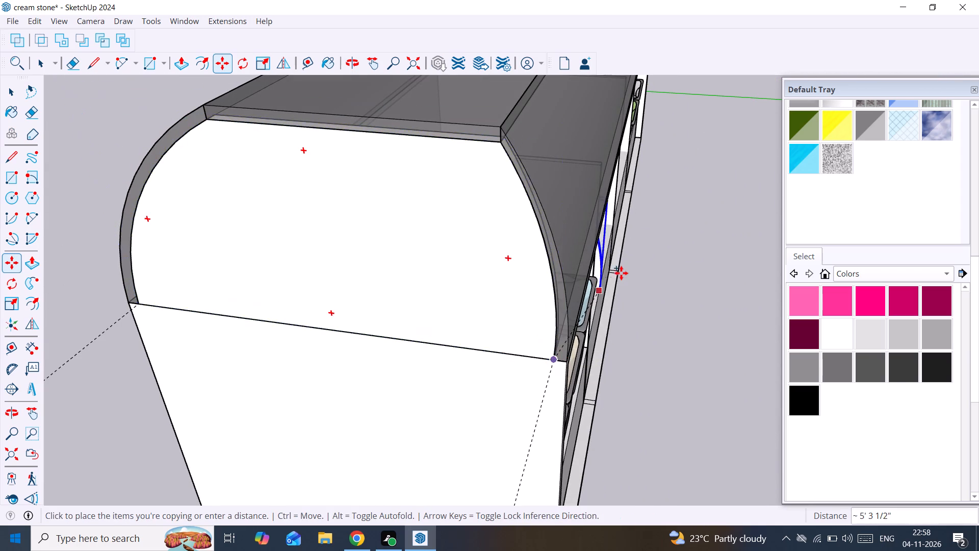
pyautogui.scroll(-8, 621, 273)
pyautogui.moveTo(623, 273); pyautogui.dragTo(295, 294, button='middle')
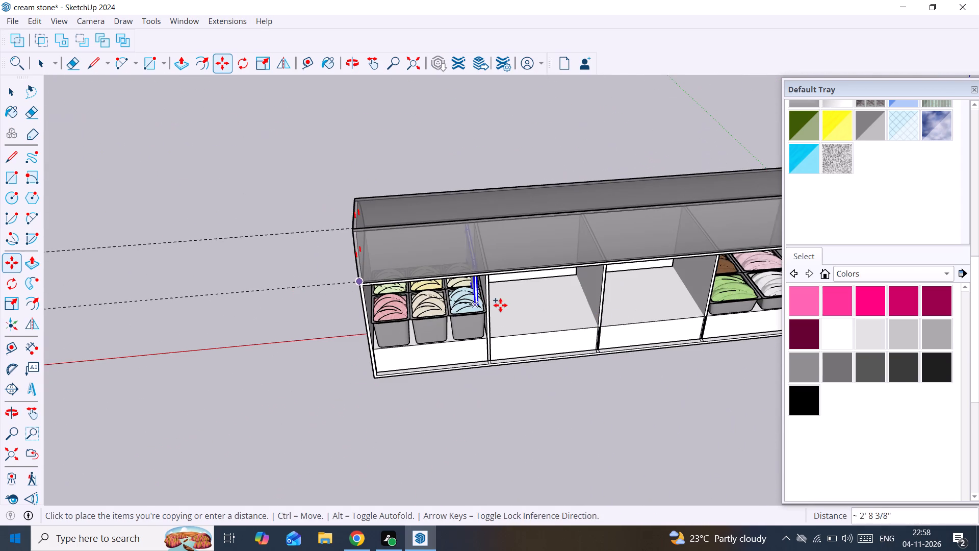
pyautogui.press('Left')
pyautogui.press('Right')
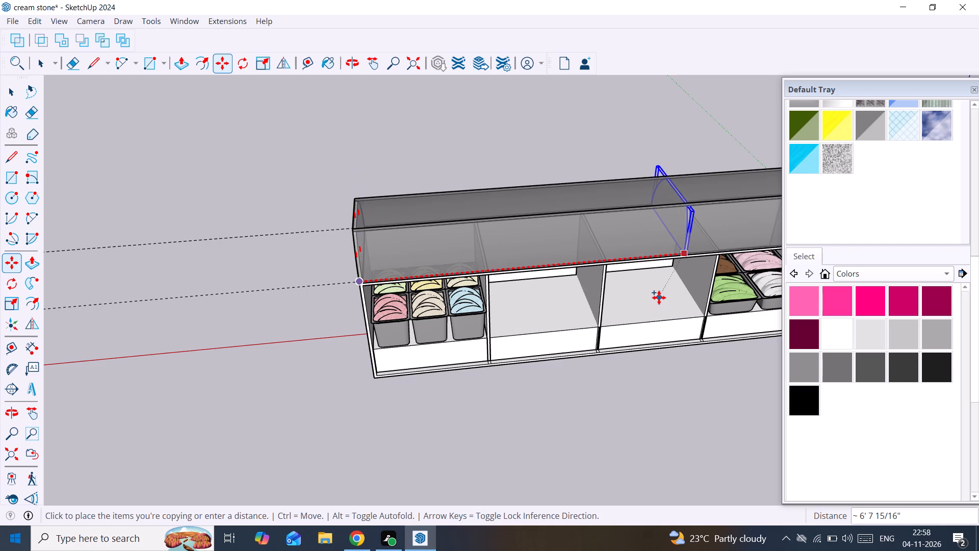
pyautogui.scroll(-7, 659, 297)
pyautogui.keyDown('shift'); pyautogui.moveTo(649, 298); pyautogui.dragTo(423, 341, button='middle'); pyautogui.keyUp('shift')
pyautogui.scroll(2, 461, 341)
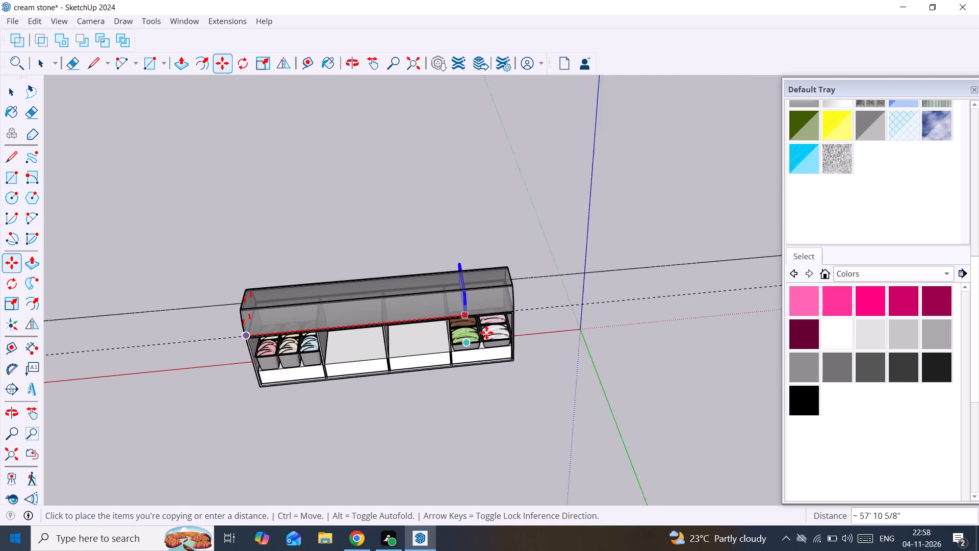
pyautogui.scroll(5, 486, 333)
pyautogui.moveTo(550, 306); pyautogui.dragTo(376, 317, button='middle')
pyautogui.scroll(4, 480, 293)
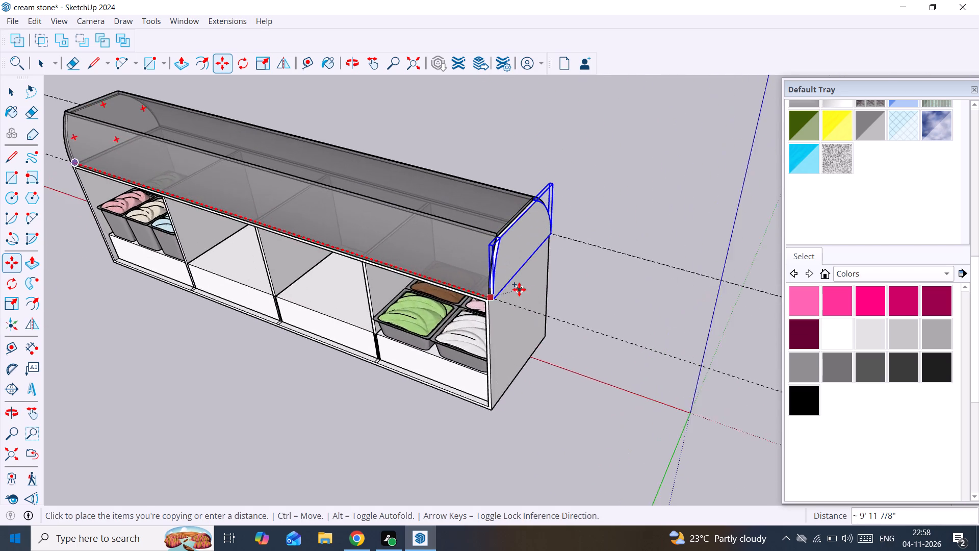
pyautogui.scroll(18, 518, 289)
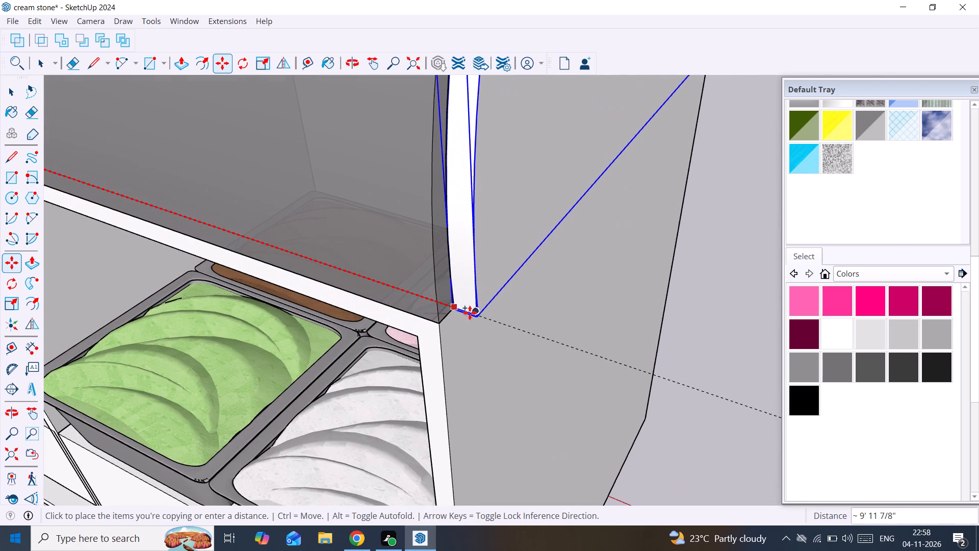
pyautogui.scroll(3, 454, 306)
pyautogui.moveTo(454, 306); pyautogui.dragTo(370, 310, button='middle')
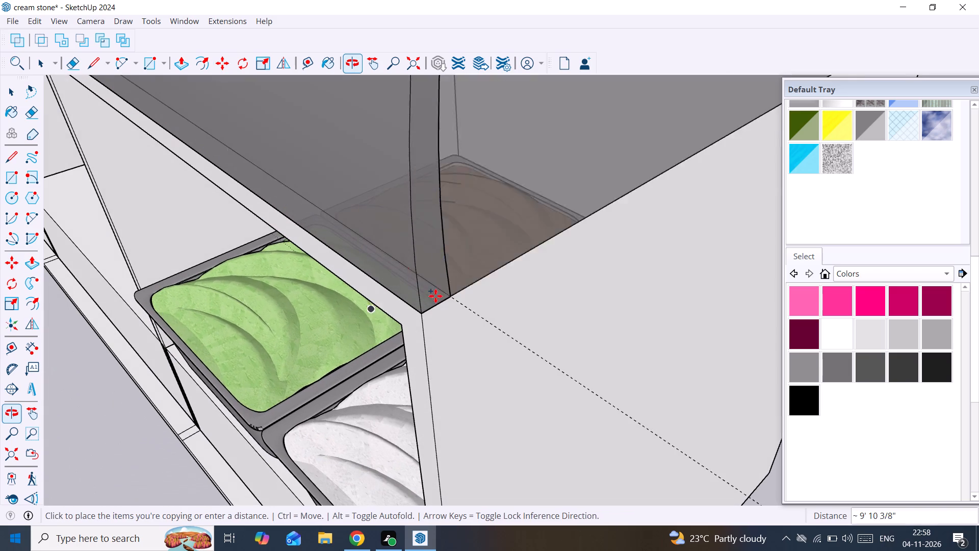
pyautogui.click(447, 298)
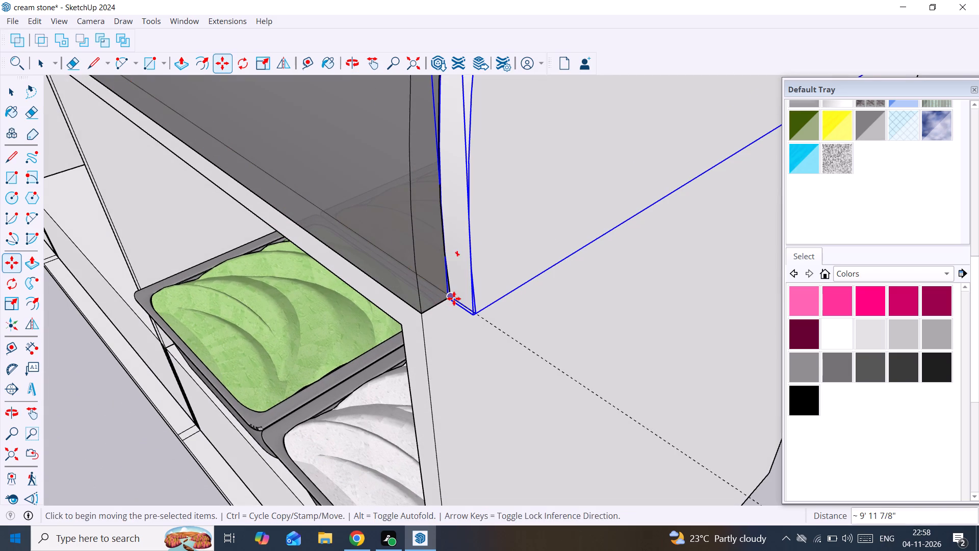
# Move the copied end panel inward by its own thickness so its outer corner meets the inner corner of the glass end.
pyautogui.scroll(3, 454, 298)
pyautogui.click(482, 319)
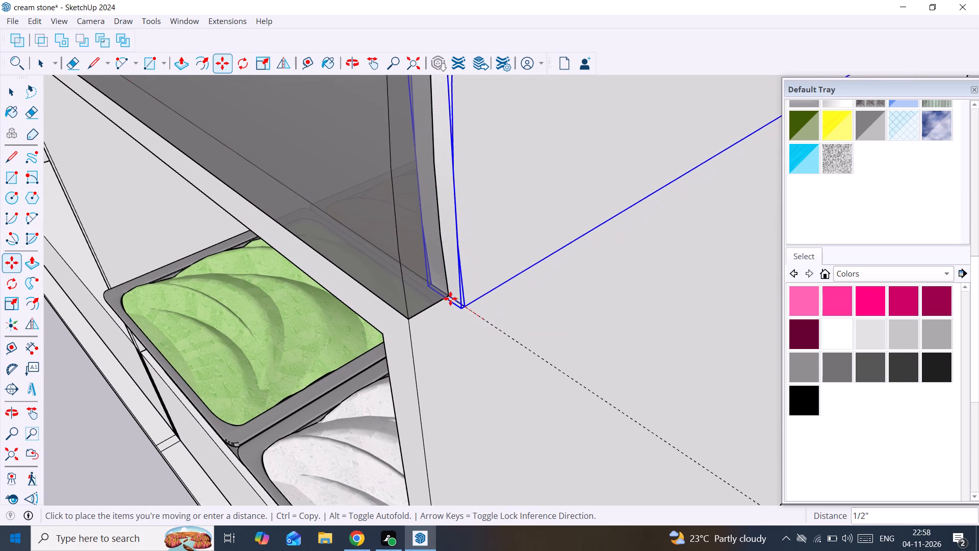
pyautogui.click(446, 296)
pyautogui.scroll(-15, 446, 298)
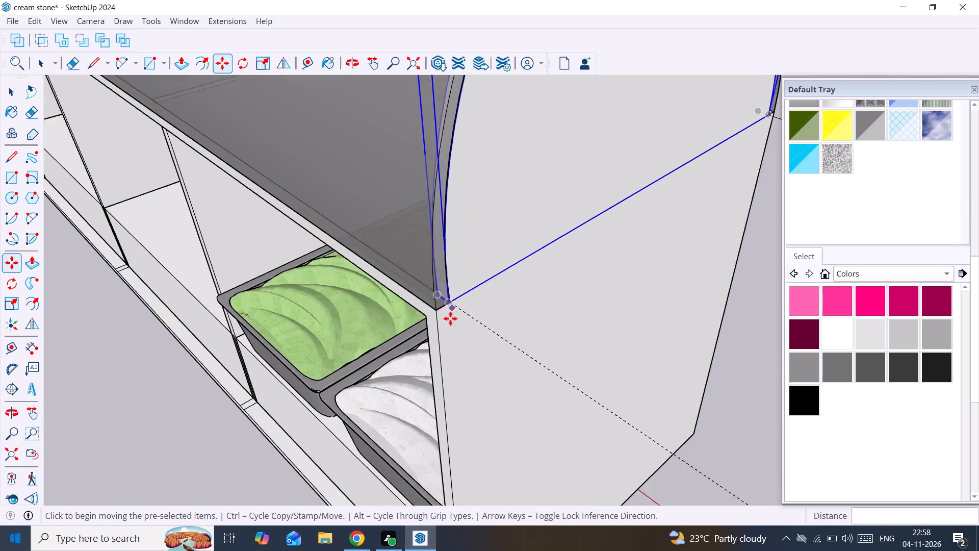
pyautogui.scroll(-10, 450, 318)
pyautogui.moveTo(451, 322); pyautogui.dragTo(491, 319, button='middle')
pyautogui.press('space')
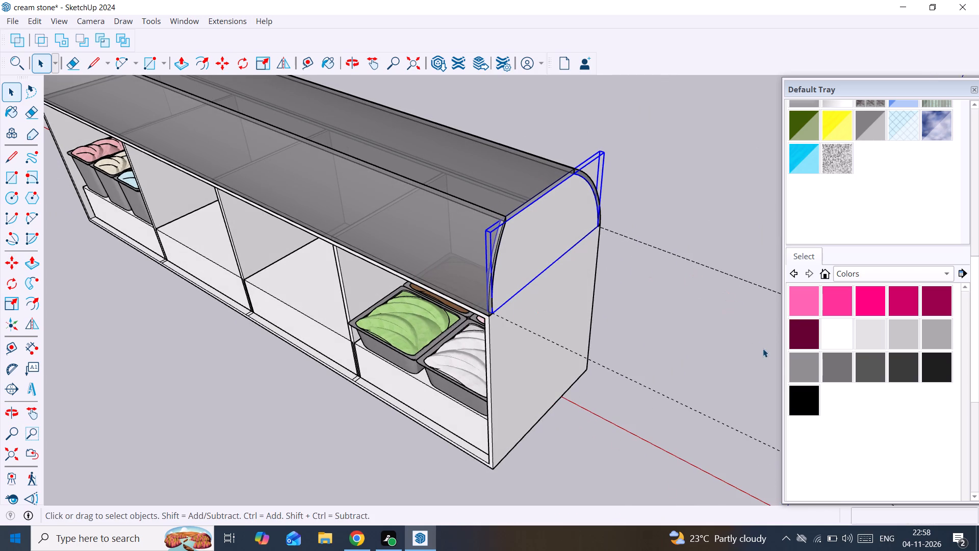
# Paint both end panels of the display top with Translucent Glass Gray and clear the selection.
pyautogui.click(866, 127)
pyautogui.click(523, 238)
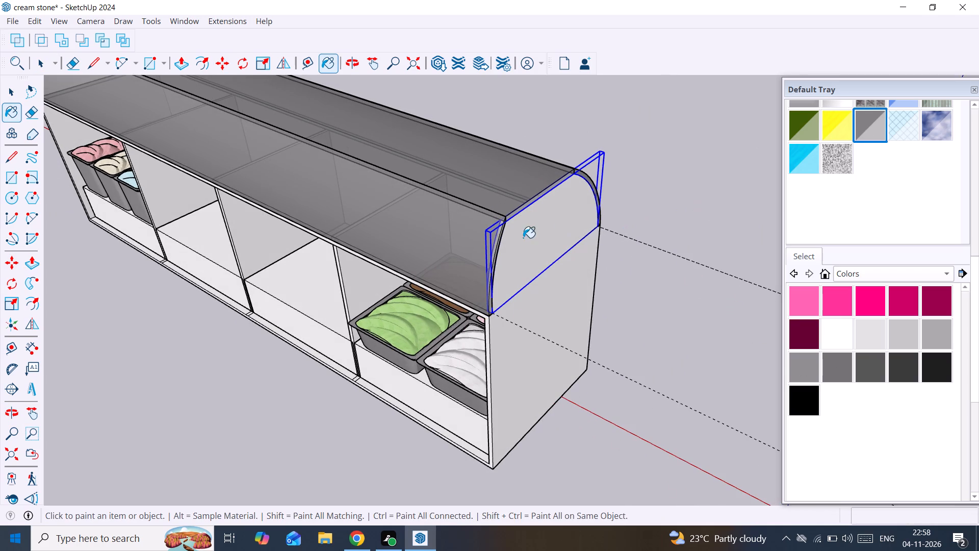
pyautogui.moveTo(439, 309); pyautogui.dragTo(713, 316, button='middle')
pyautogui.scroll(-3, 302, 309)
pyautogui.moveTo(302, 309); pyautogui.dragTo(313, 312, button='middle')
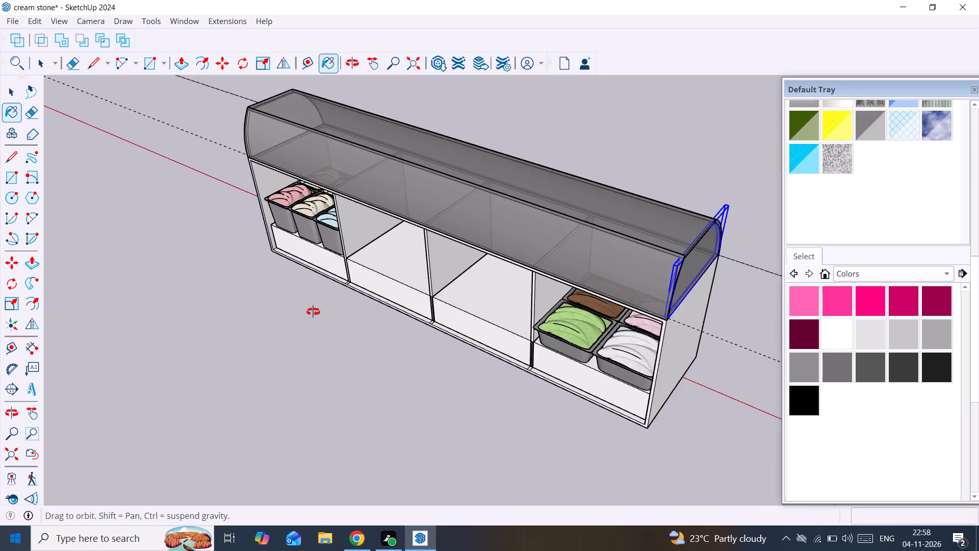
pyautogui.moveTo(313, 312); pyautogui.dragTo(736, 245, button='middle')
pyautogui.click(267, 286)
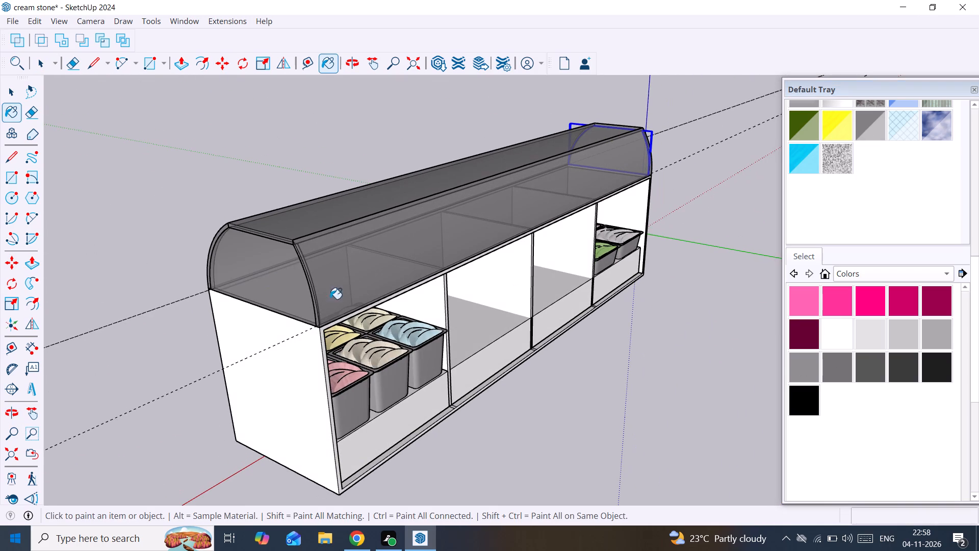
pyautogui.press('space')
pyautogui.click(525, 417)
# Inspect the cabinet from several sides and look through the Glass and Mirrors and Colors material collections.
pyautogui.moveTo(512, 404); pyautogui.dragTo(329, 500, button='middle')
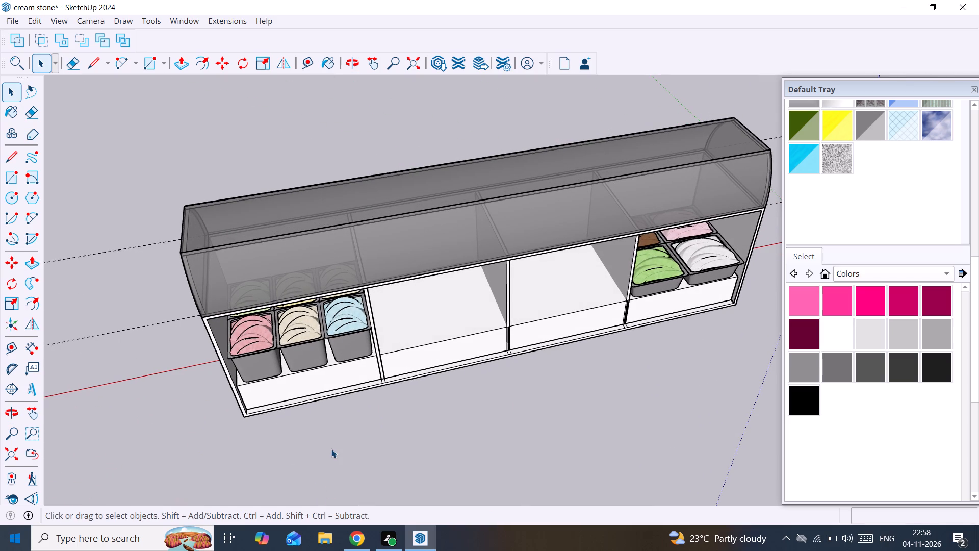
pyautogui.scroll(-3, 319, 426)
pyautogui.moveTo(238, 366); pyautogui.dragTo(439, 343, button='middle')
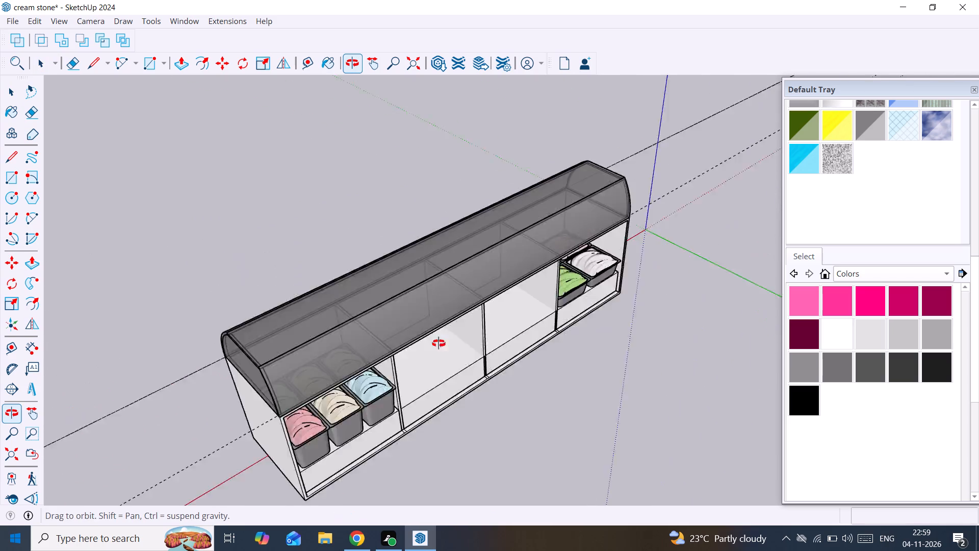
pyautogui.moveTo(439, 343); pyautogui.dragTo(836, 379, button='middle')
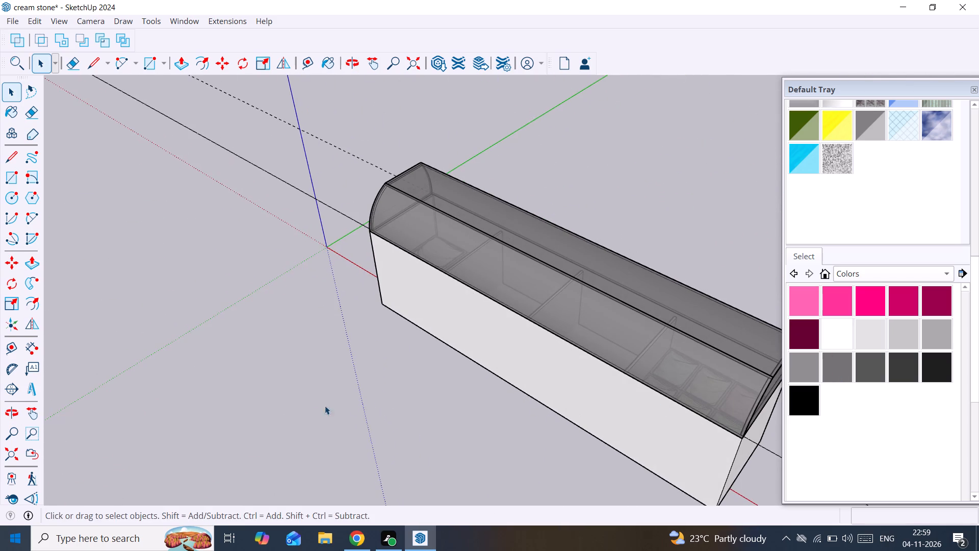
pyautogui.moveTo(314, 411); pyautogui.dragTo(595, 355, button='middle')
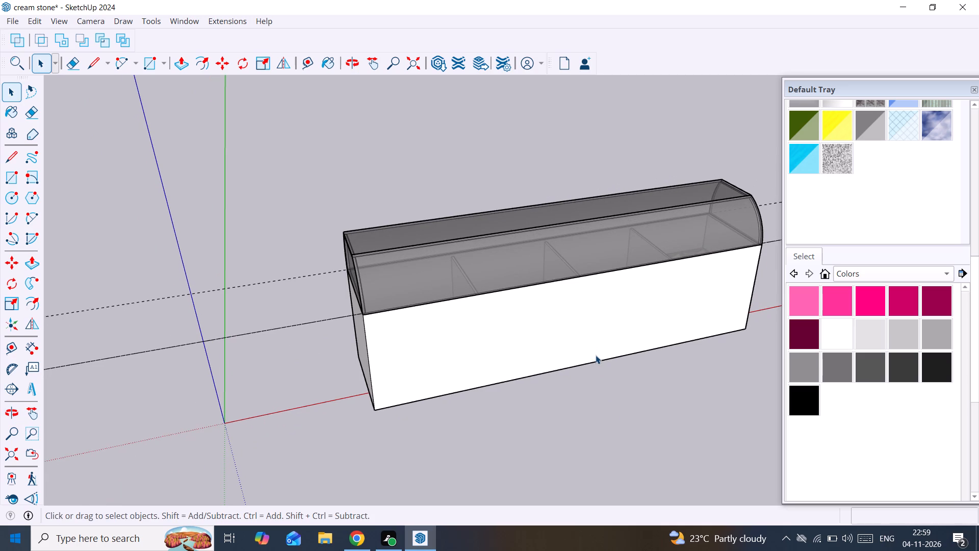
pyautogui.scroll(4, 917, 145)
pyautogui.scroll(4, 894, 106)
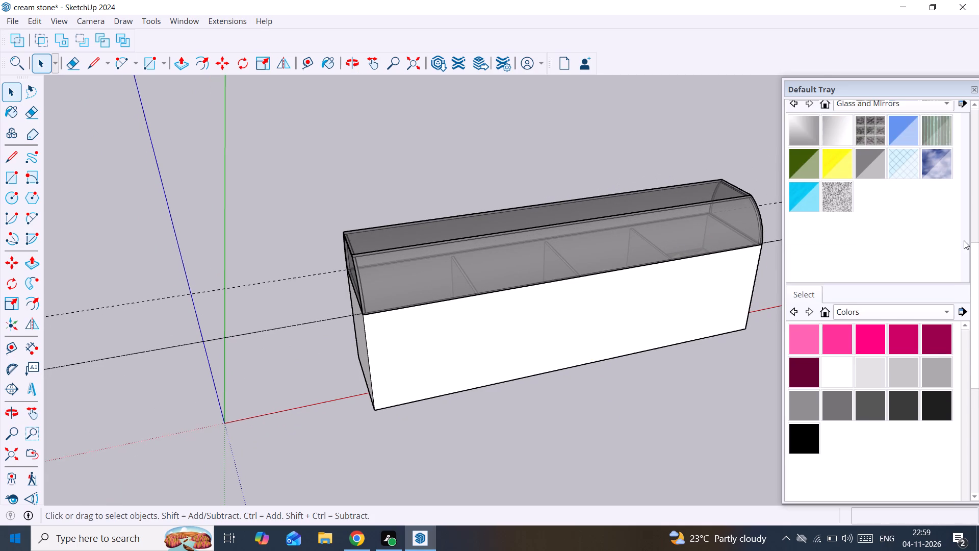
pyautogui.scroll(8, 963, 242)
pyautogui.scroll(5, 937, 55)
pyautogui.scroll(4, 914, 189)
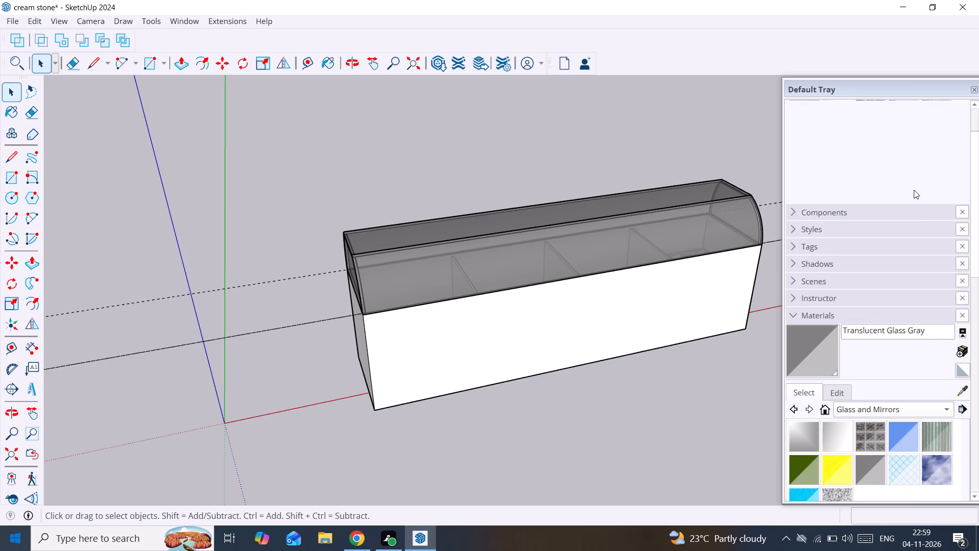
pyautogui.scroll(-2, 914, 237)
pyautogui.scroll(3, 914, 237)
pyautogui.scroll(8, 932, 160)
pyautogui.scroll(1, 978, 148)
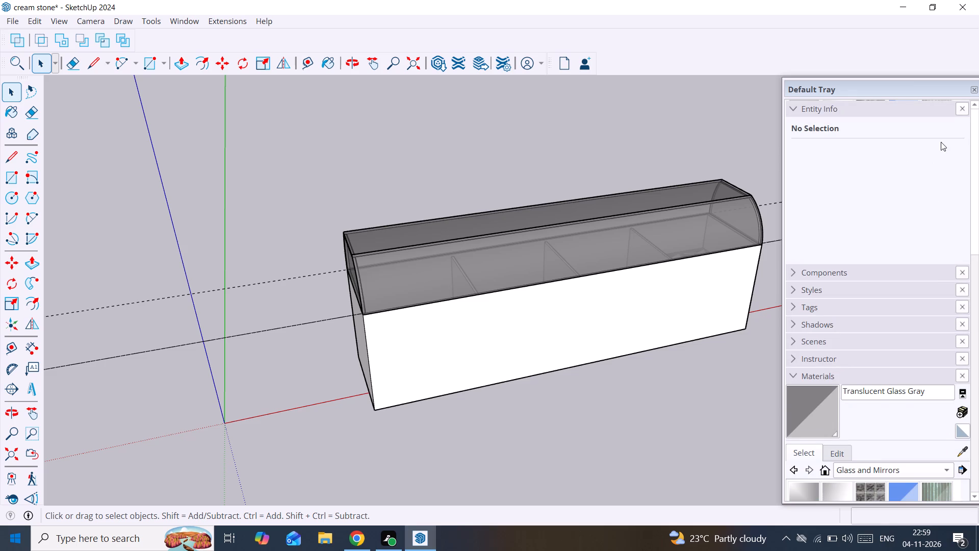
pyautogui.scroll(9, 976, 138)
pyautogui.scroll(-7, 942, 217)
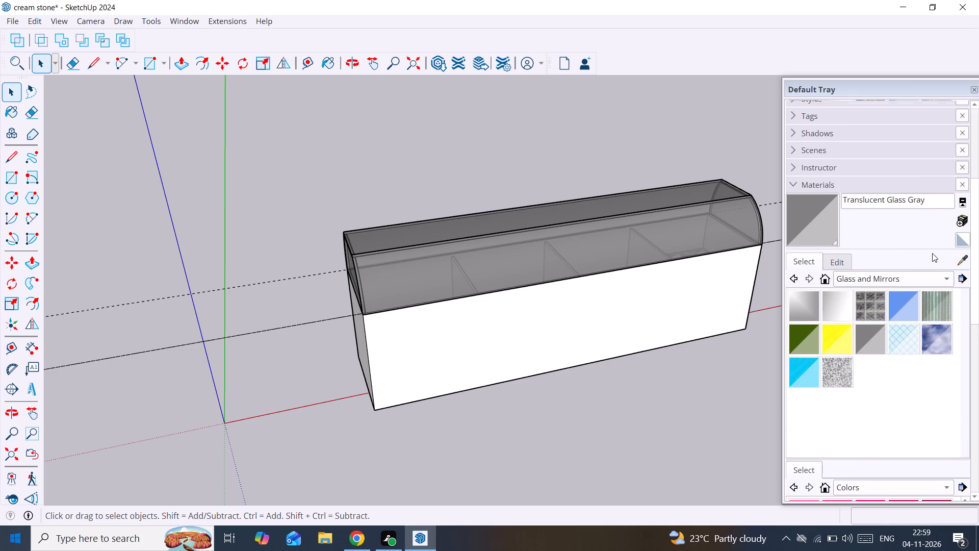
pyautogui.click(914, 244)
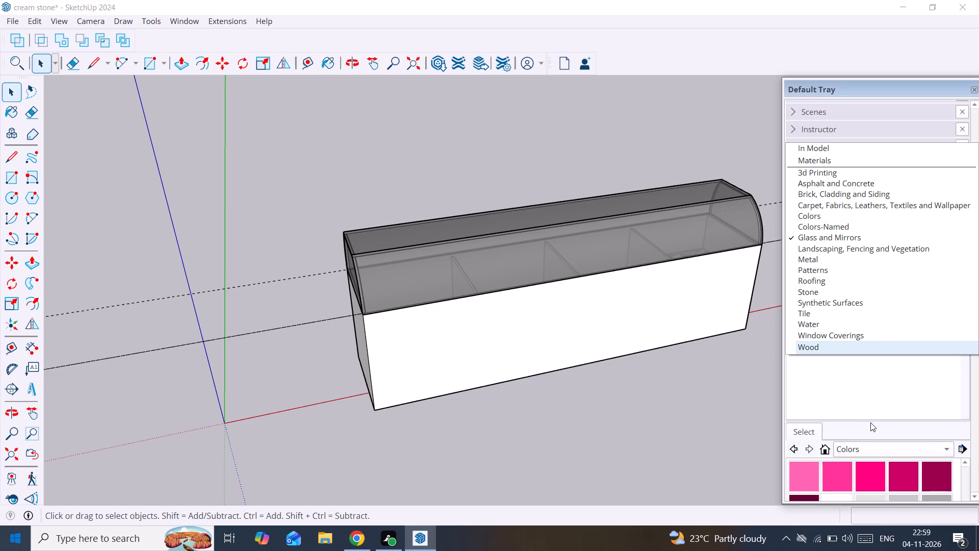
pyautogui.scroll(-3, 870, 422)
pyautogui.click(974, 372)
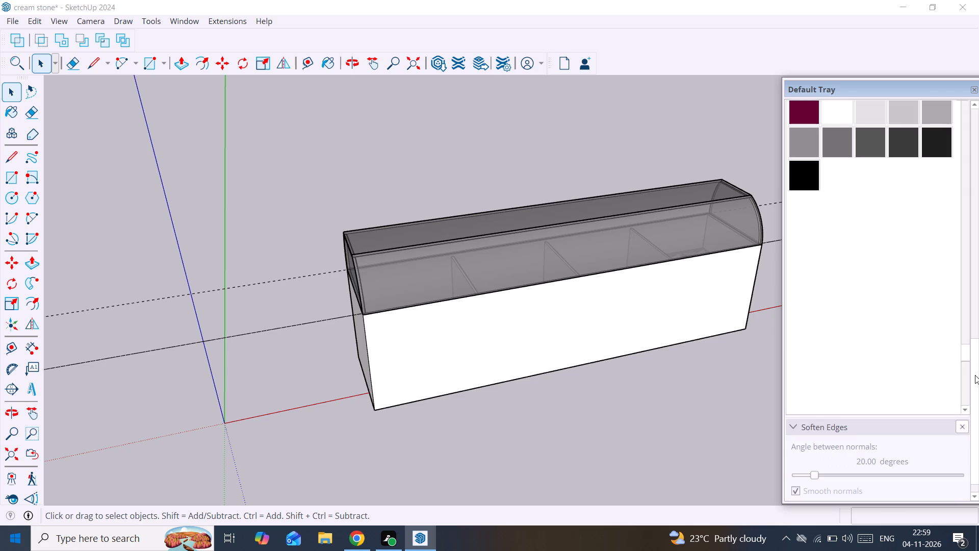
pyautogui.scroll(-4, 871, 417)
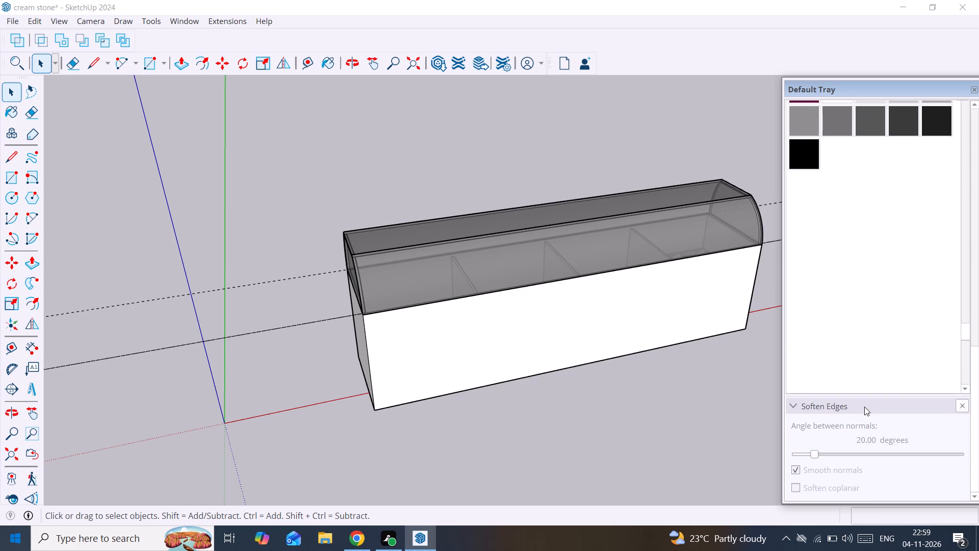
pyautogui.scroll(-3, 864, 407)
pyautogui.scroll(7, 919, 249)
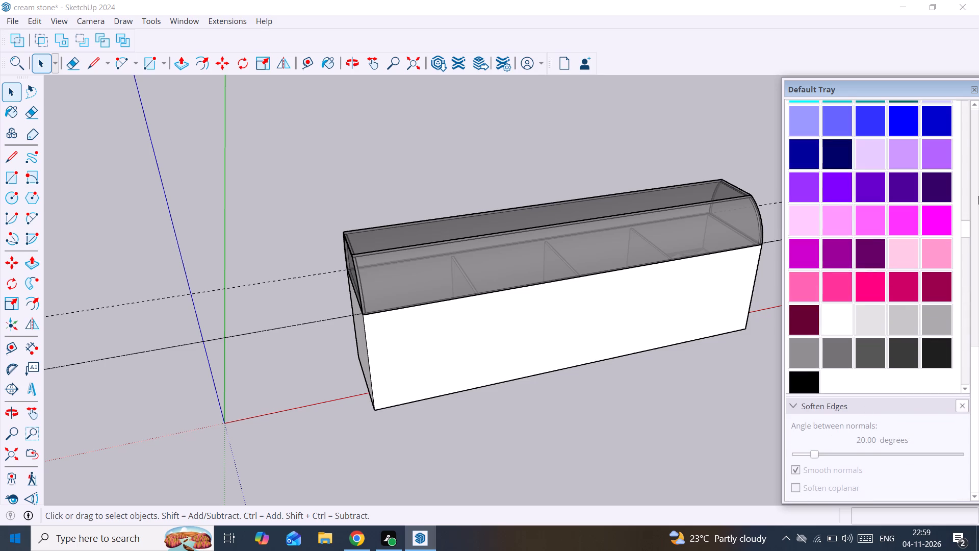
pyautogui.scroll(4, 978, 189)
pyautogui.scroll(2, 966, 143)
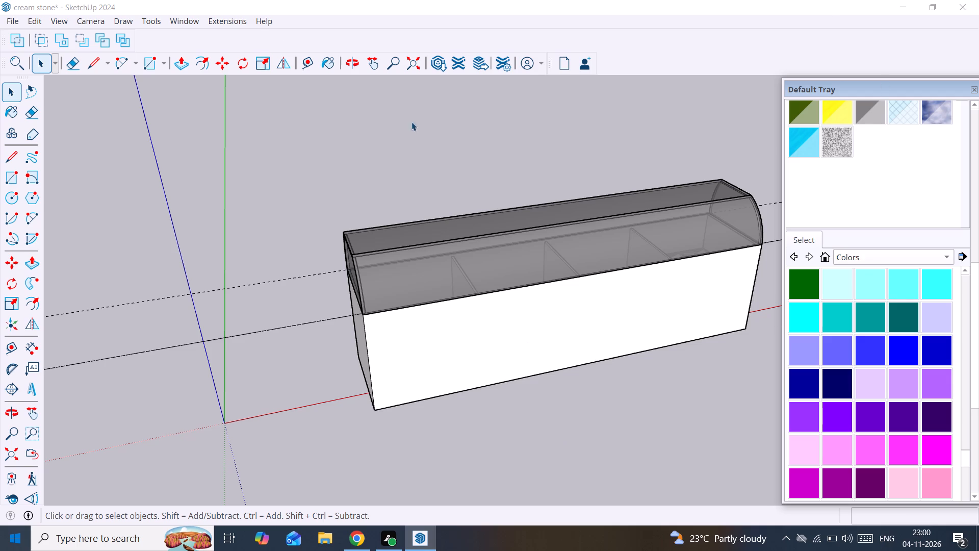
# Delete all construction guides from the model.
pyautogui.click(15, 20)
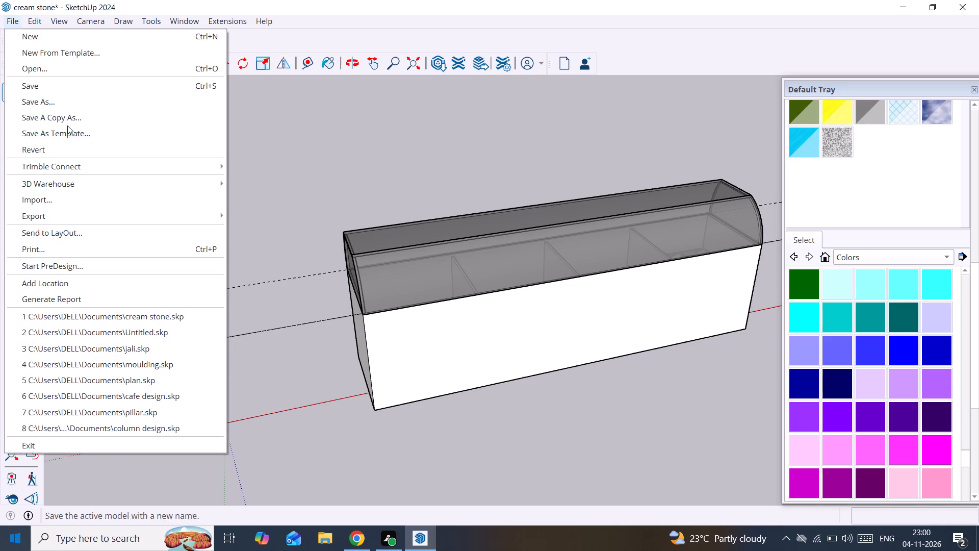
pyautogui.click(99, 147)
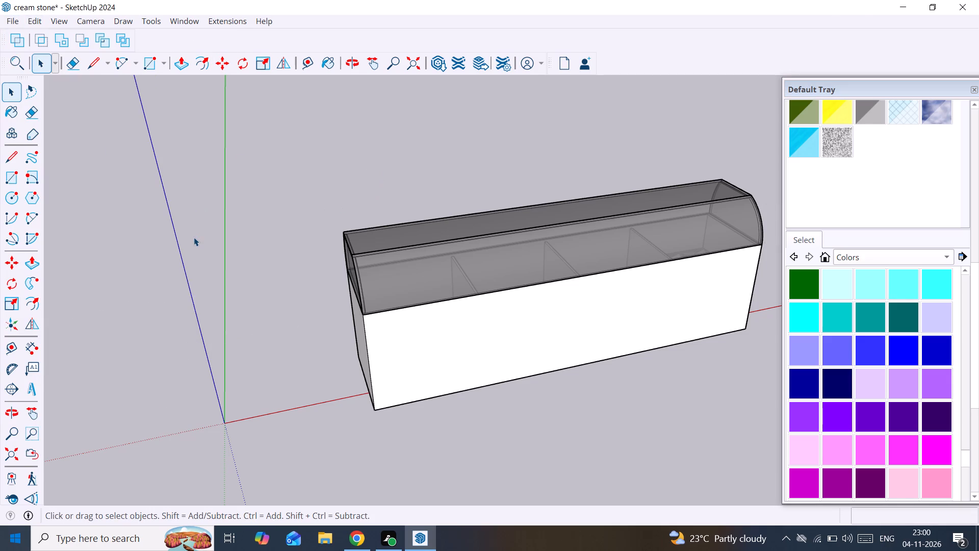
pyautogui.moveTo(194, 237); pyautogui.dragTo(343, 230, button='middle')
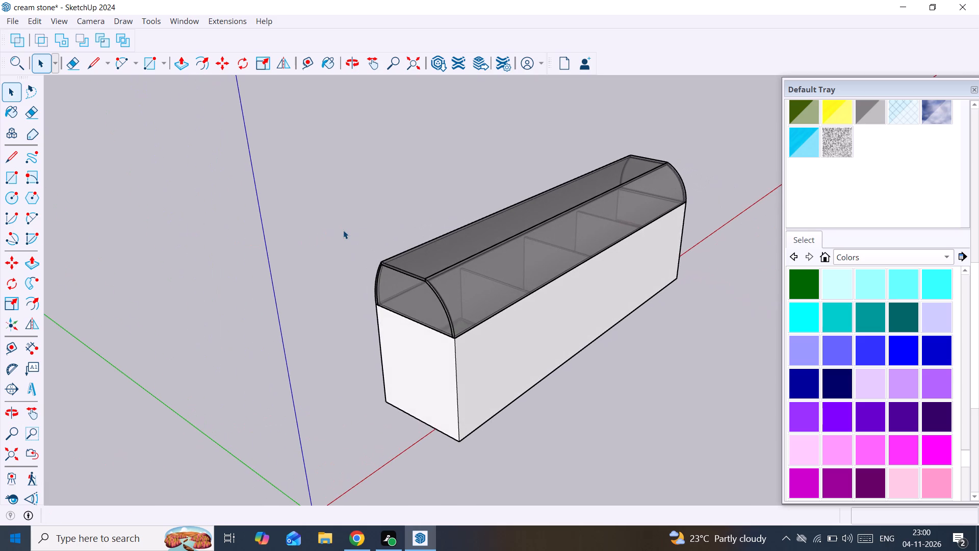
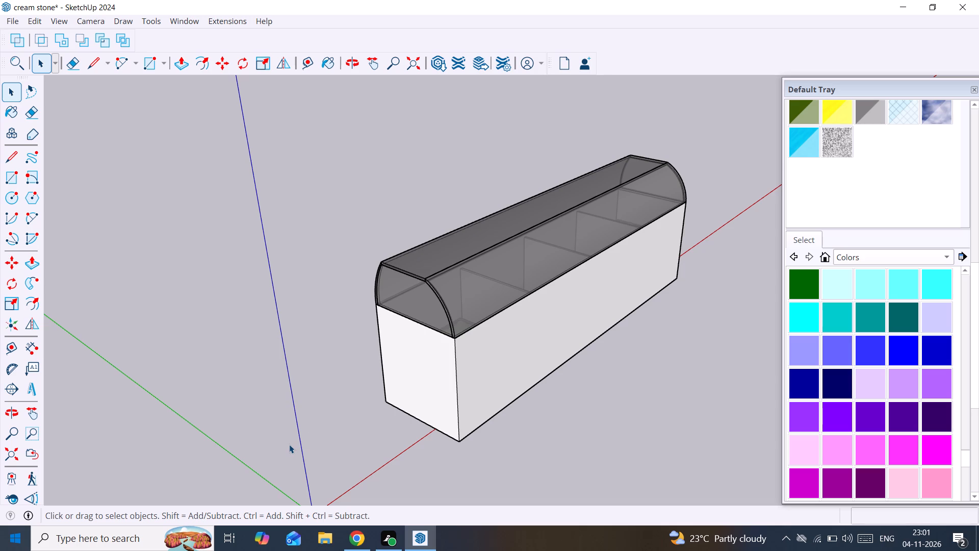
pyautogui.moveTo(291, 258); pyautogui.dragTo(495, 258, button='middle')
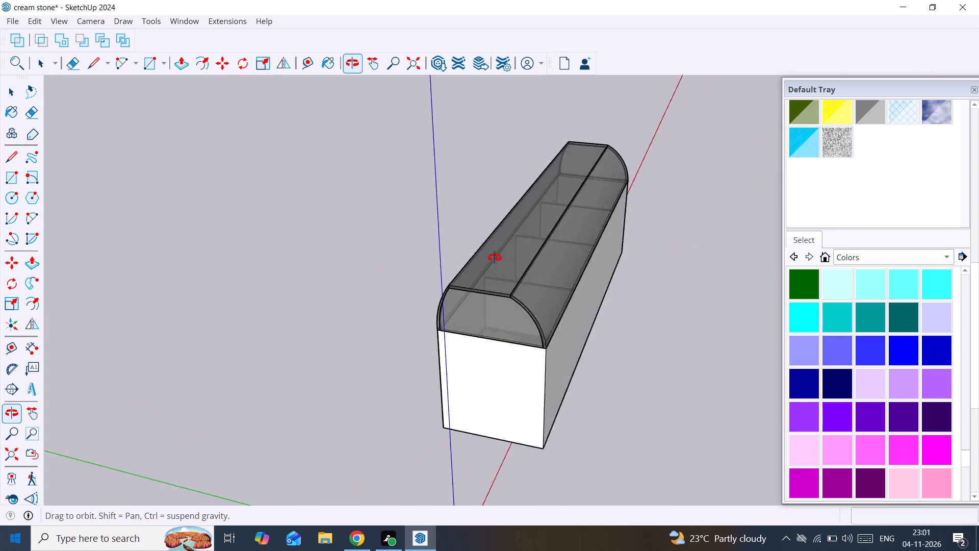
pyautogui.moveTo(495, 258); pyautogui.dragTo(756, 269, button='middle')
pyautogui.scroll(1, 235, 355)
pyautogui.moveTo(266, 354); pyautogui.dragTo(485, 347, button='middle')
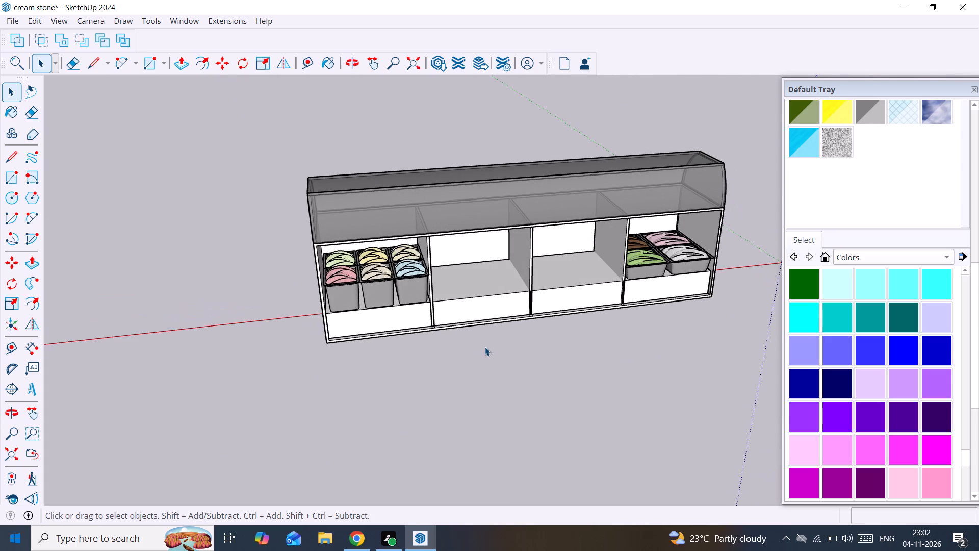
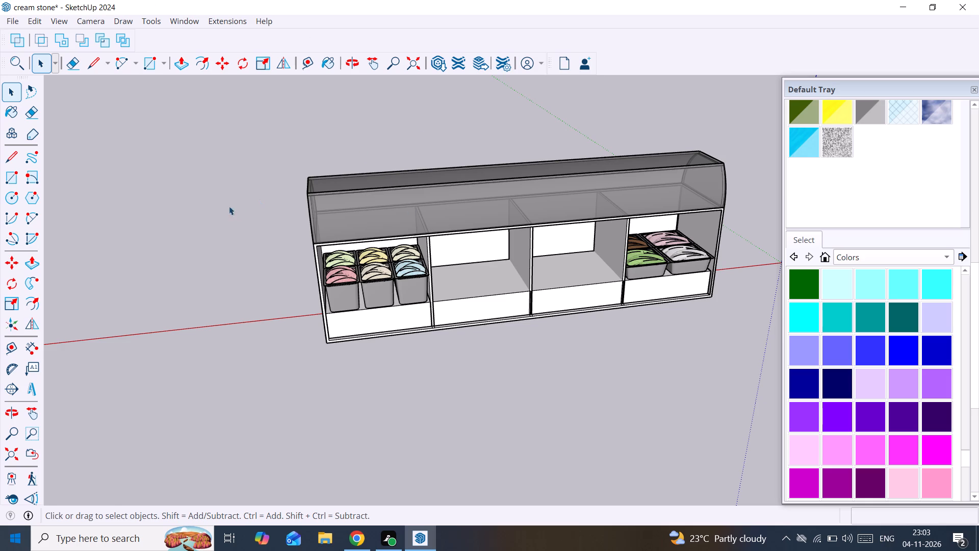
# Inspect the cabinet's empty middle compartments, partition joints and glass top from several angles.
pyautogui.moveTo(229, 206); pyautogui.dragTo(362, 179, button='middle')
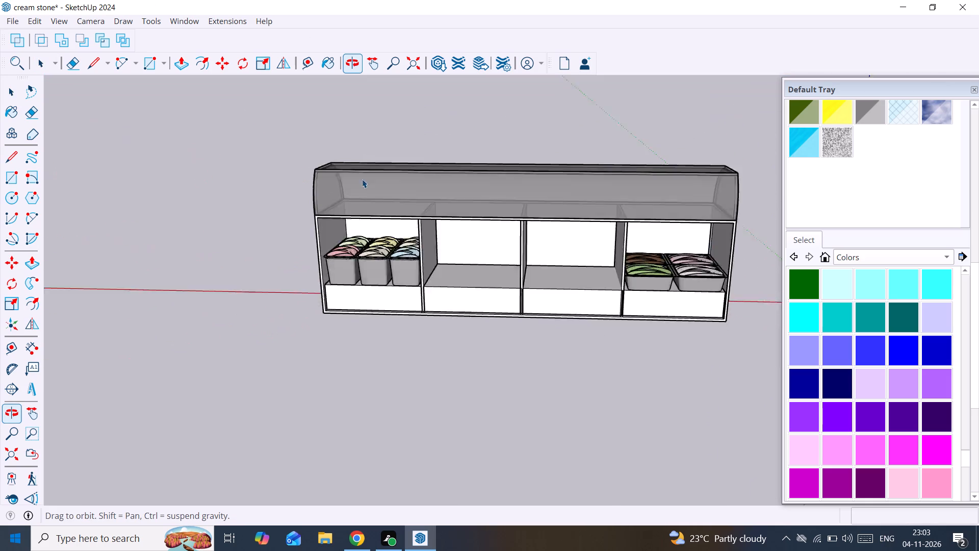
pyautogui.moveTo(362, 179); pyautogui.dragTo(355, 179, button='middle')
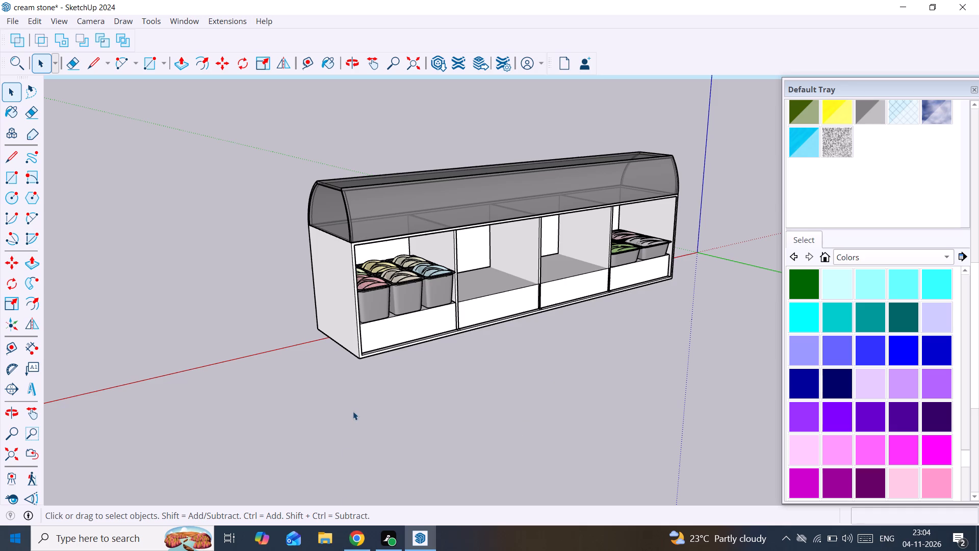
pyautogui.scroll(7, 471, 317)
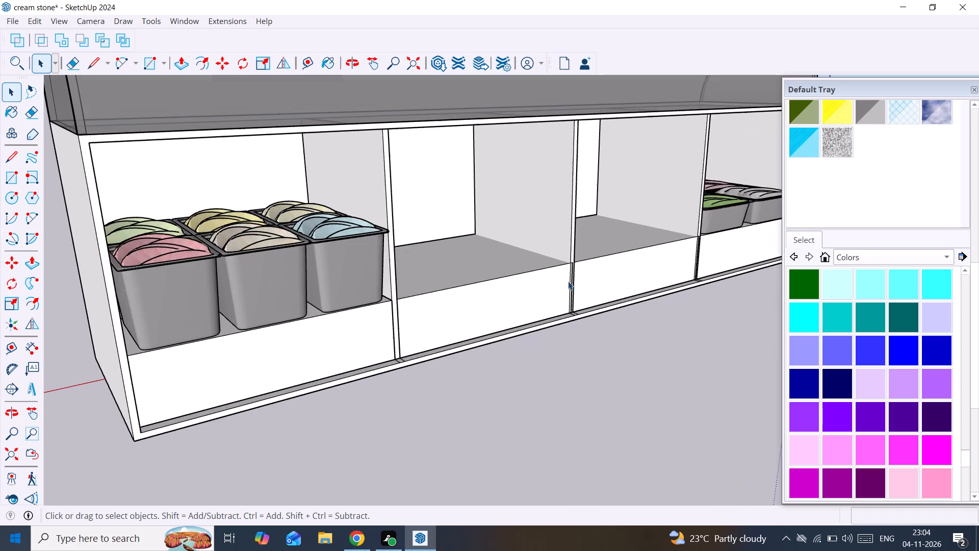
pyautogui.moveTo(557, 305); pyautogui.dragTo(420, 409, button='middle')
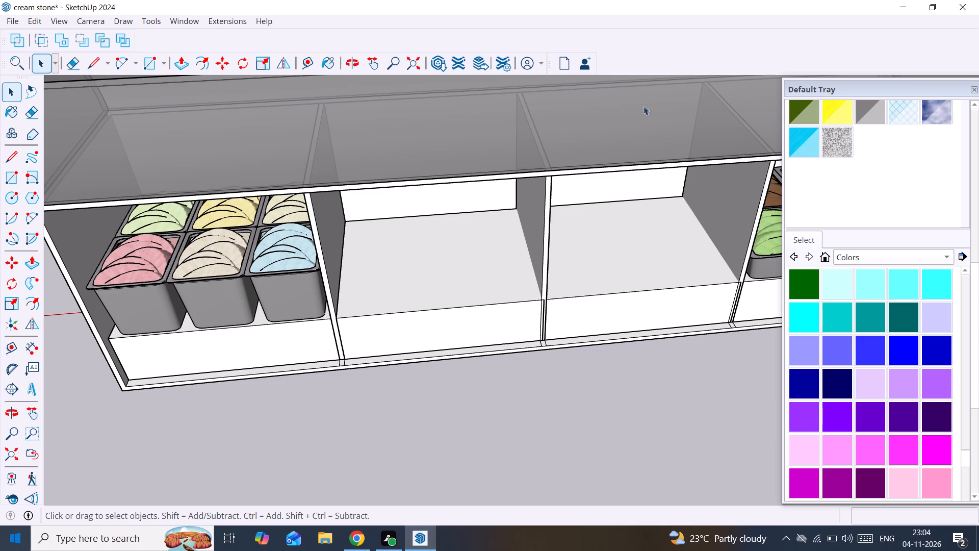
pyautogui.scroll(6, 554, 302)
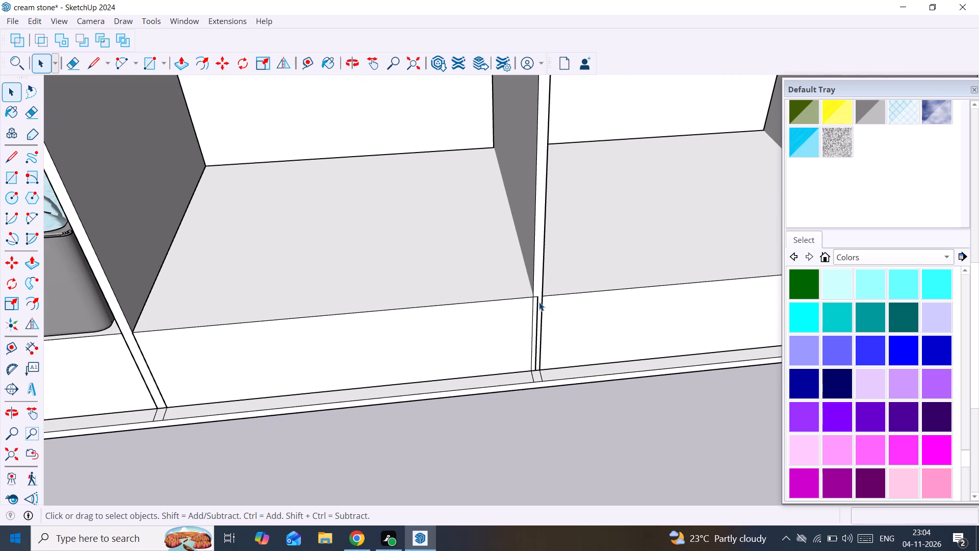
pyautogui.click(538, 303)
pyautogui.scroll(-3, 452, 264)
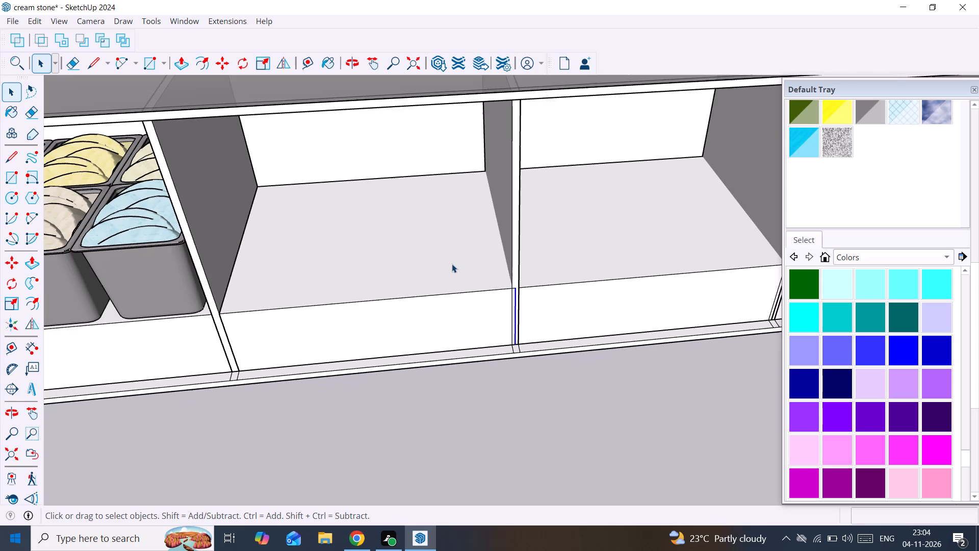
pyautogui.press('space')
pyautogui.click(493, 386)
pyautogui.scroll(-9, 493, 387)
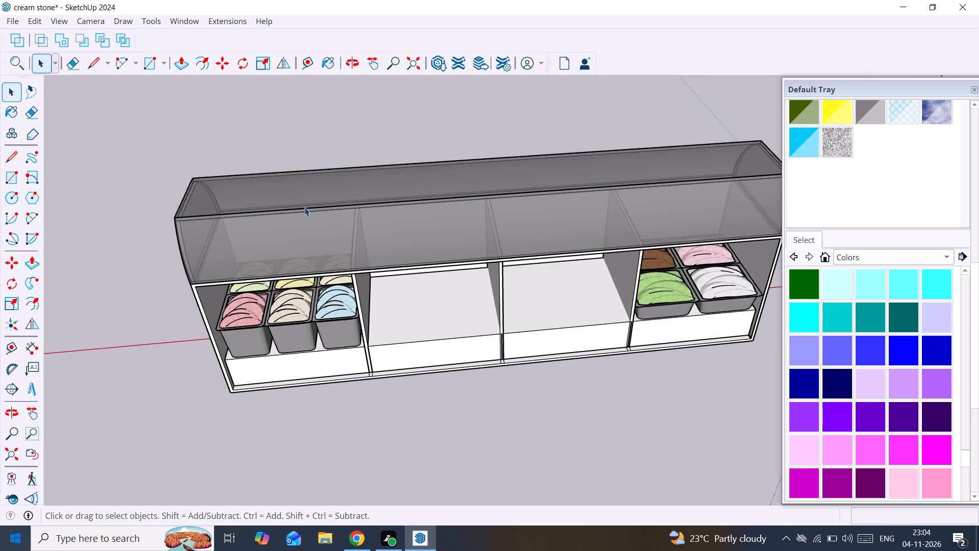
pyautogui.moveTo(216, 195); pyautogui.dragTo(326, 100, button='middle')
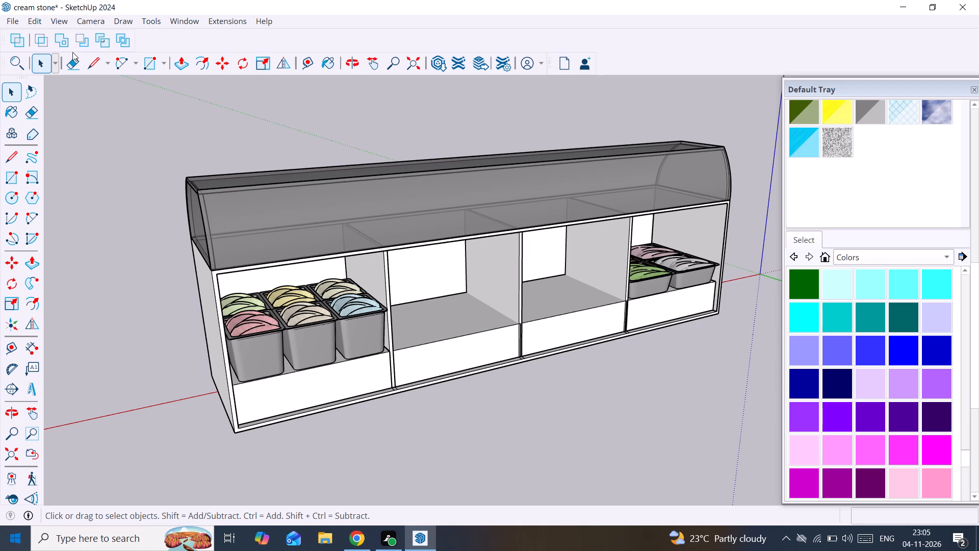
pyautogui.click(170, 136)
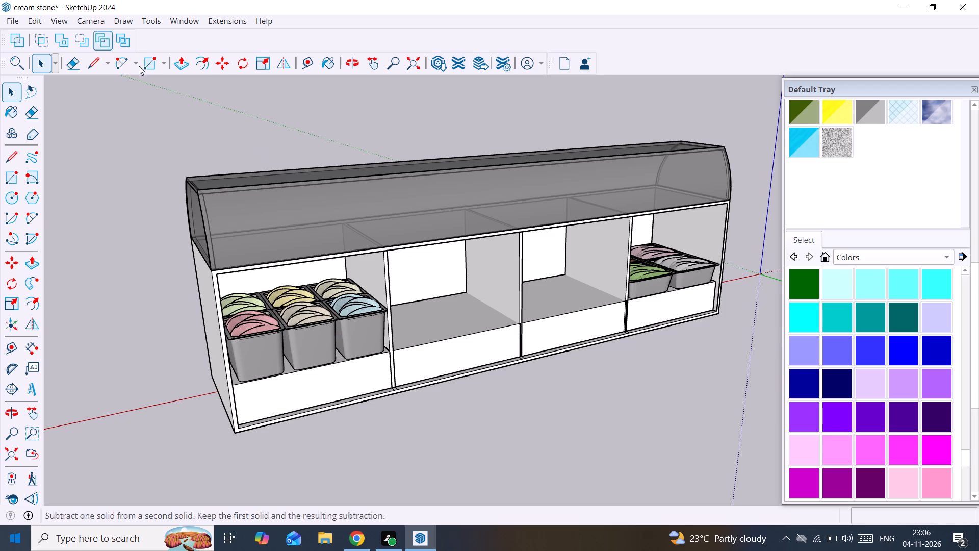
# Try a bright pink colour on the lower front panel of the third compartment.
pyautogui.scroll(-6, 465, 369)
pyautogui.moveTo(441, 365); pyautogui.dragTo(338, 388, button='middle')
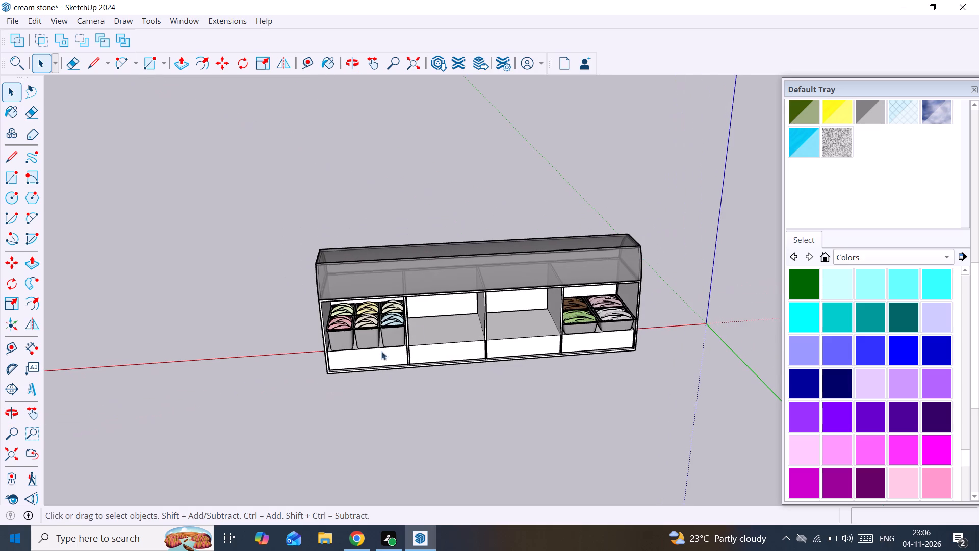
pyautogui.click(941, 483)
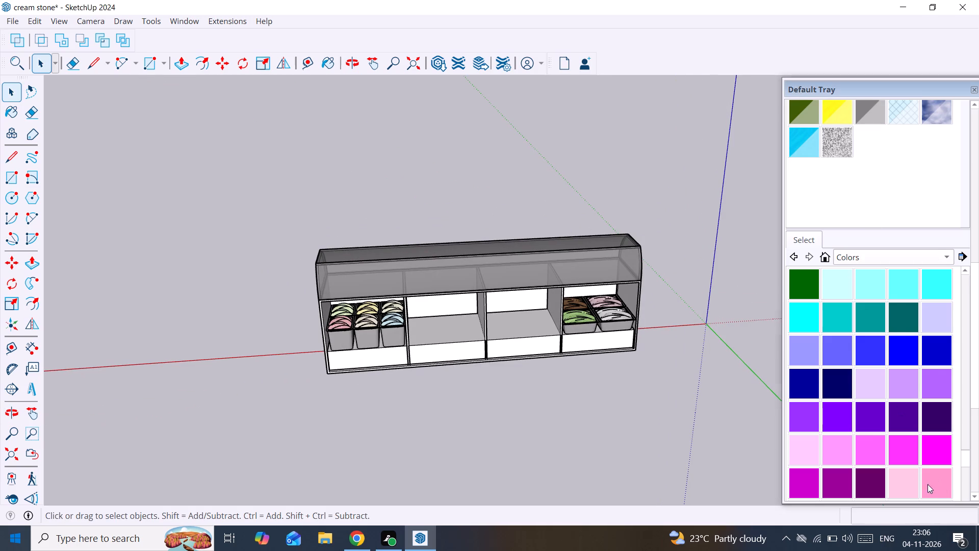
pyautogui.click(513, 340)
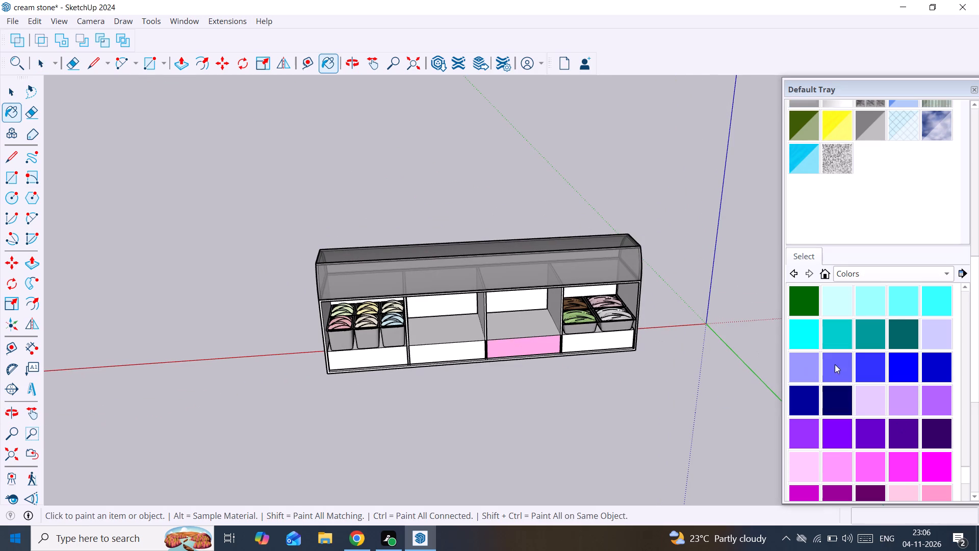
# Paint the cabinet body, partitions, shelf bases and lower front panels of all four compartments salmon pink from the Colors collection.
pyautogui.scroll(15, 882, 385)
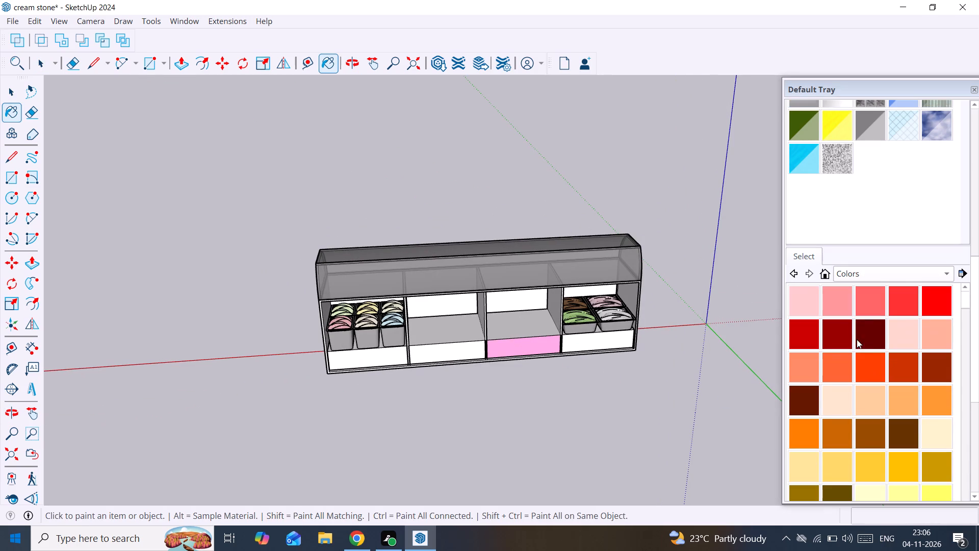
pyautogui.click(842, 302)
pyautogui.click(521, 343)
pyautogui.click(525, 328)
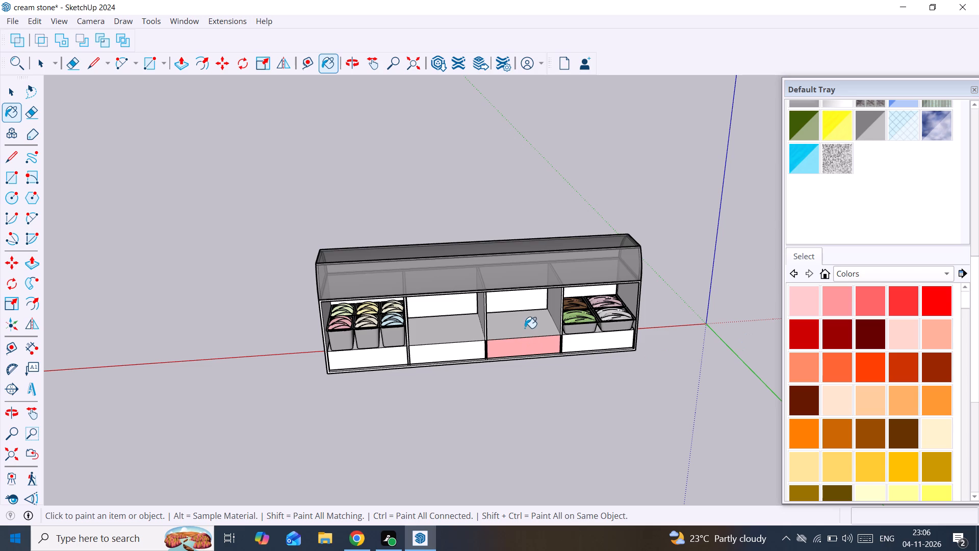
pyautogui.click(485, 329)
pyautogui.click(440, 344)
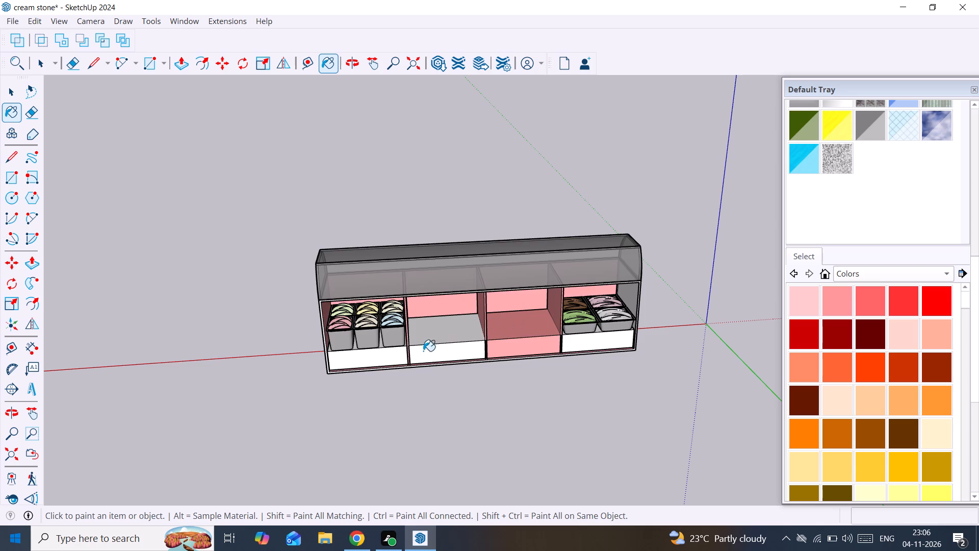
pyautogui.click(384, 357)
pyautogui.click(450, 332)
pyautogui.click(574, 342)
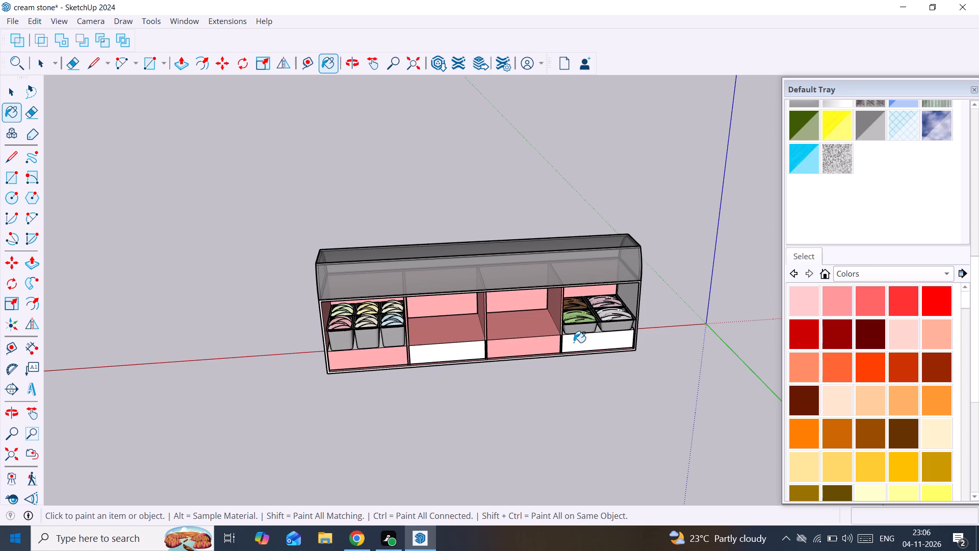
pyautogui.click(451, 364)
pyautogui.click(450, 356)
pyautogui.press('space')
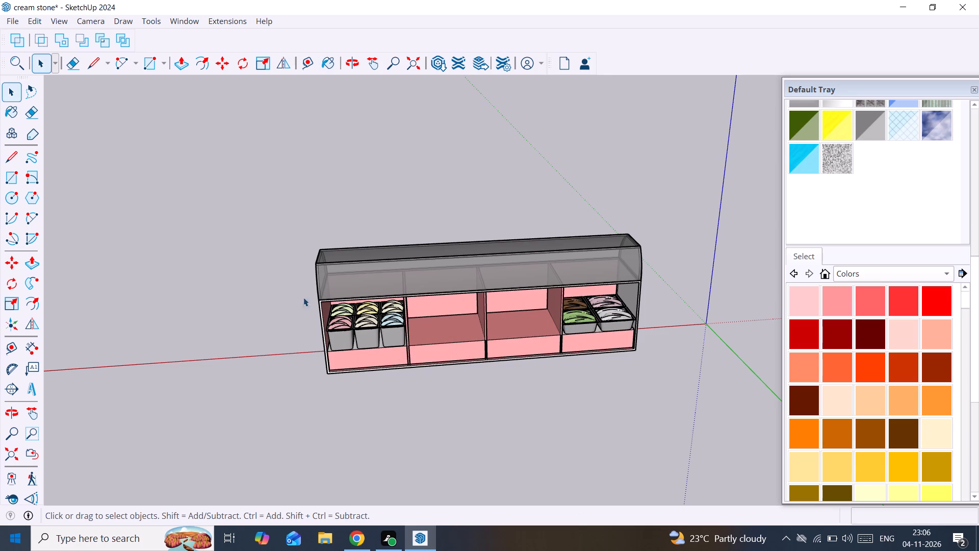
# Group the whole counter, including the cabinet, ice cream tubs and glass top.
pyautogui.moveTo(217, 176); pyautogui.dragTo(705, 372)
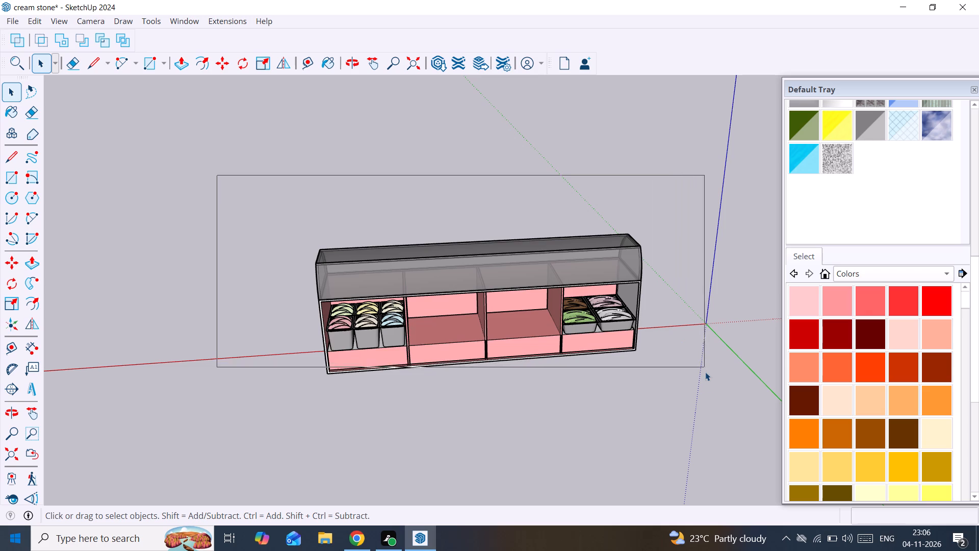
pyautogui.moveTo(705, 372); pyautogui.dragTo(707, 384)
pyautogui.rightClick(544, 318)
pyautogui.click(603, 163)
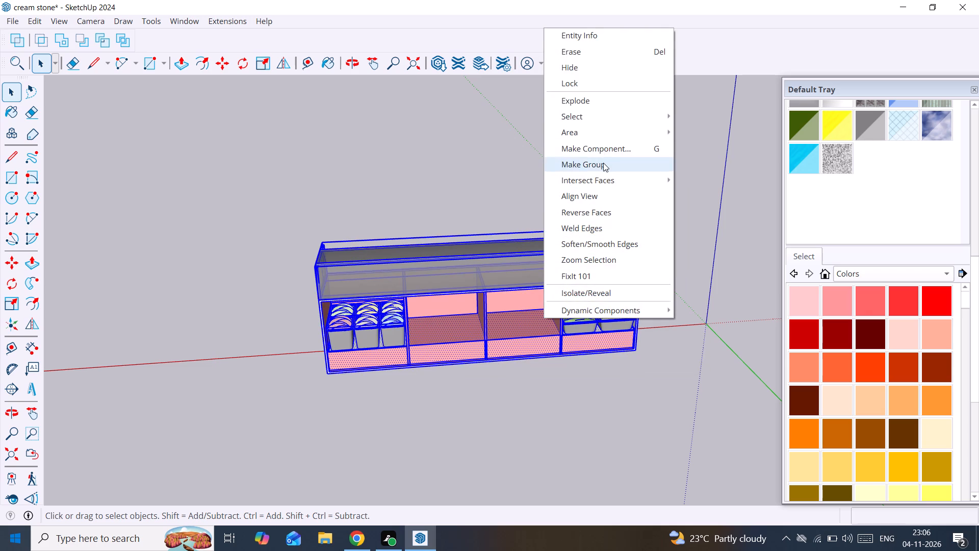
pyautogui.moveTo(414, 283); pyautogui.dragTo(912, 288, button='middle')
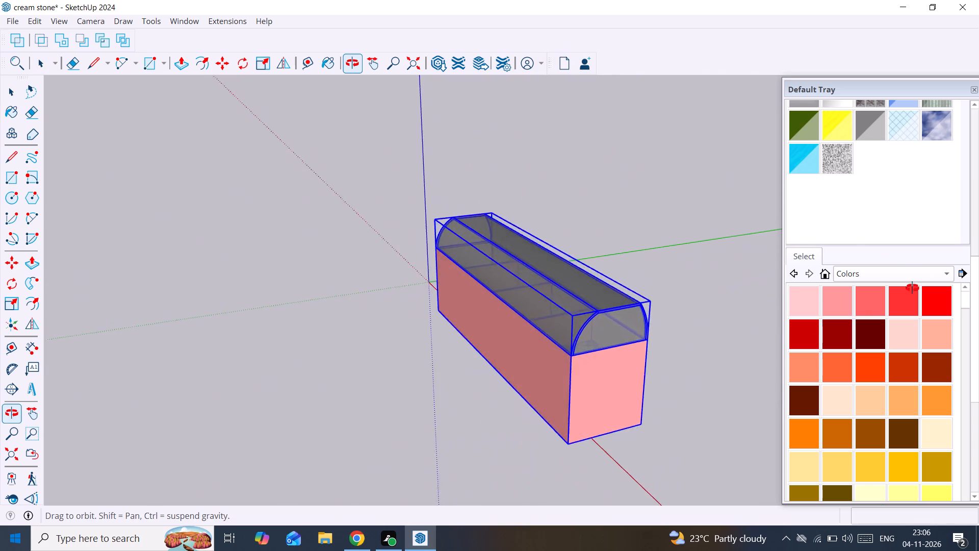
pyautogui.moveTo(912, 288); pyautogui.dragTo(233, 384, button='middle')
pyautogui.click(246, 405)
# Open the counter group and paint the outer shell's remaining white faces, including its front rim, the same salmon pink.
pyautogui.scroll(1, 308, 368)
pyautogui.moveTo(331, 362); pyautogui.dragTo(462, 345, button='middle')
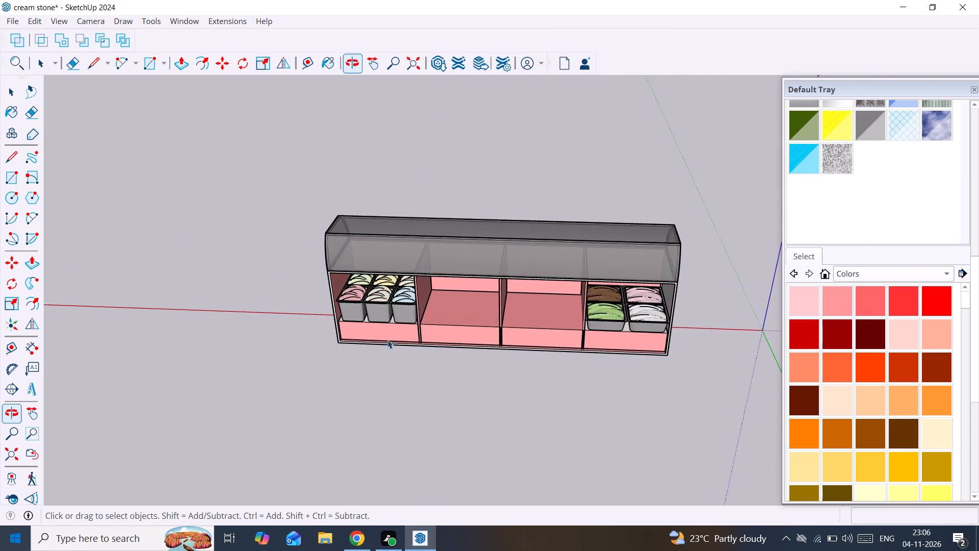
pyautogui.scroll(7, 344, 333)
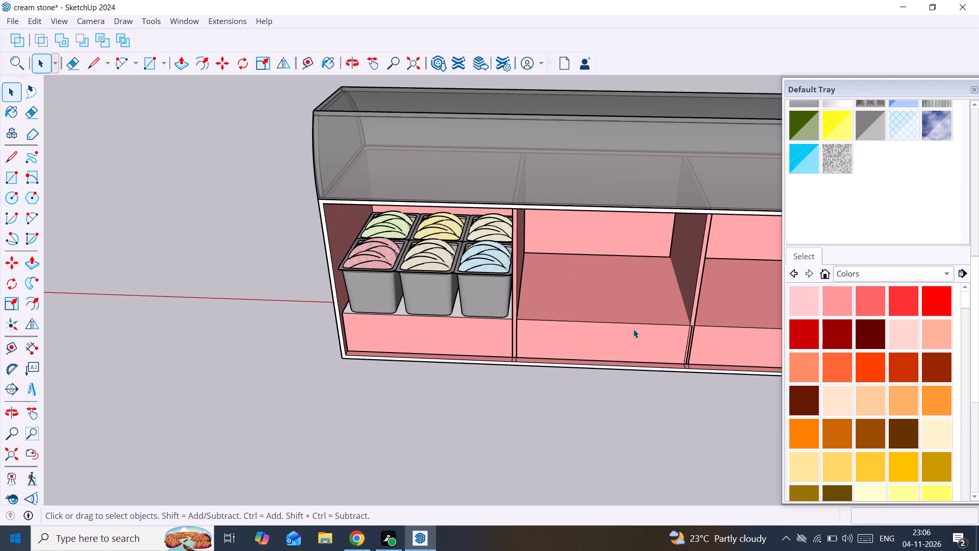
pyautogui.doubleClick(632, 329)
pyautogui.click(831, 294)
pyautogui.scroll(3, 629, 254)
pyautogui.moveTo(596, 246); pyautogui.dragTo(602, 222, button='middle')
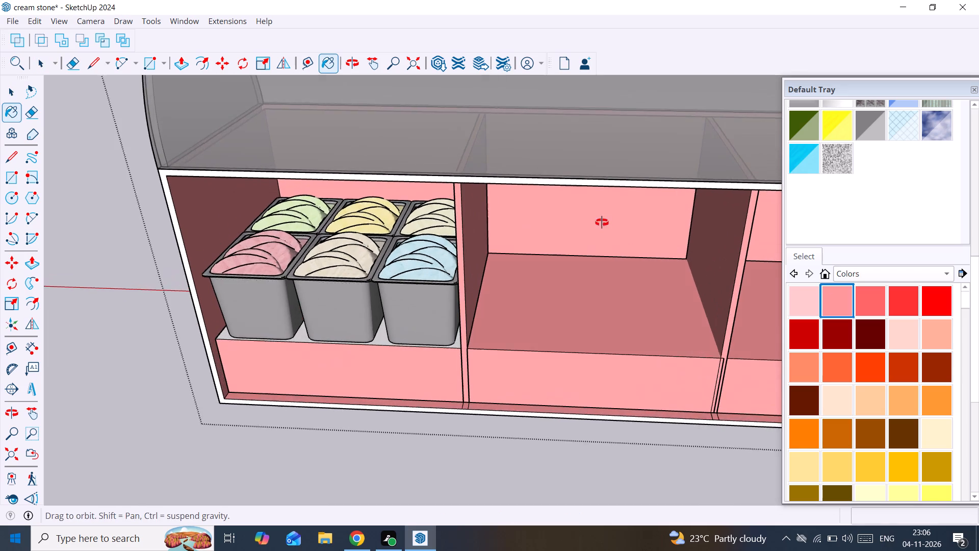
pyautogui.moveTo(602, 222); pyautogui.dragTo(602, 217, button='middle')
pyautogui.click(168, 165)
pyautogui.click(171, 164)
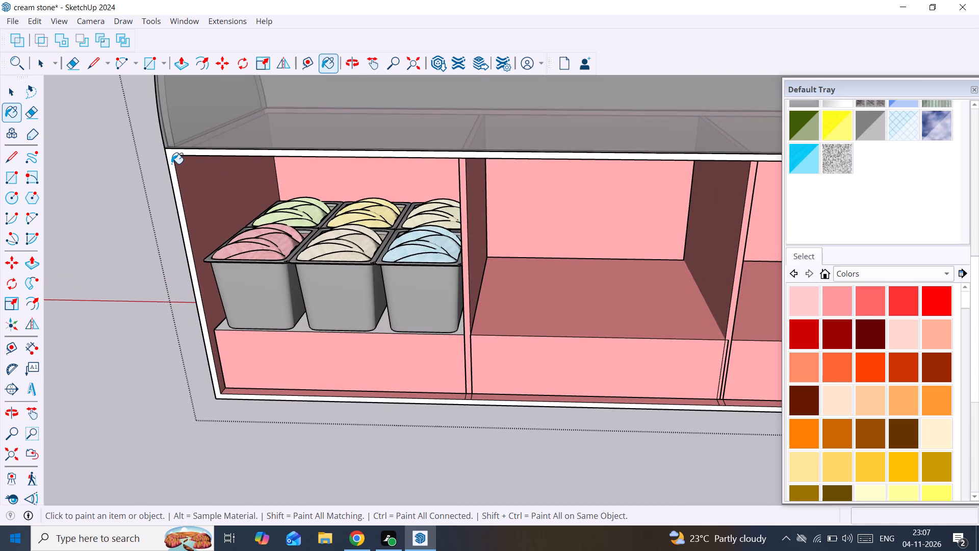
pyautogui.click(181, 156)
pyautogui.press('space')
pyautogui.tripleClick(173, 163)
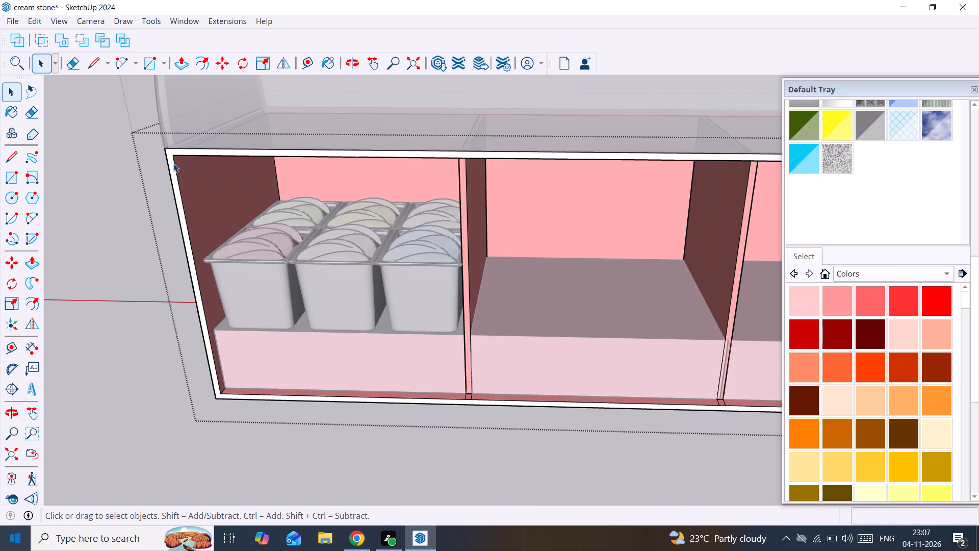
pyautogui.scroll(3, 172, 165)
pyautogui.click(829, 296)
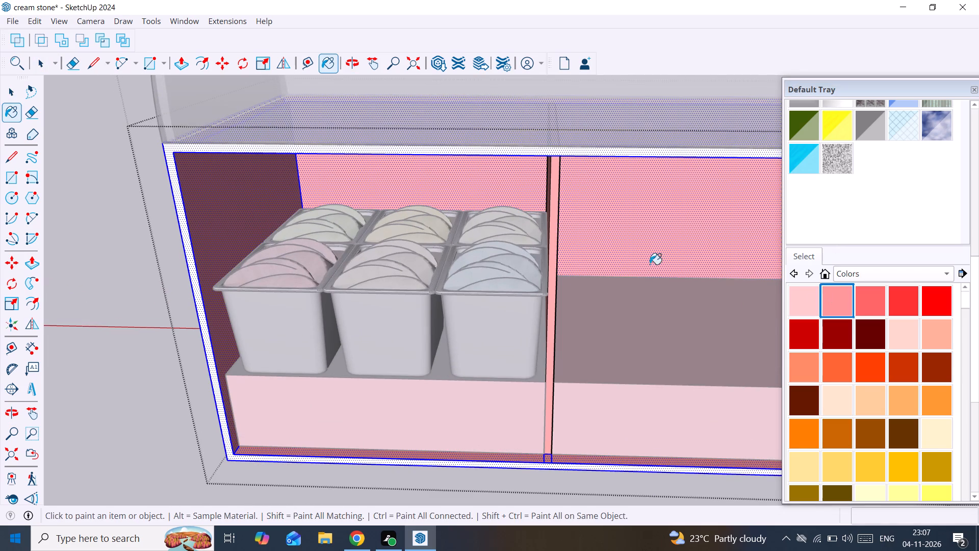
pyautogui.scroll(2, 514, 205)
pyautogui.click(492, 135)
pyautogui.scroll(-3, 492, 146)
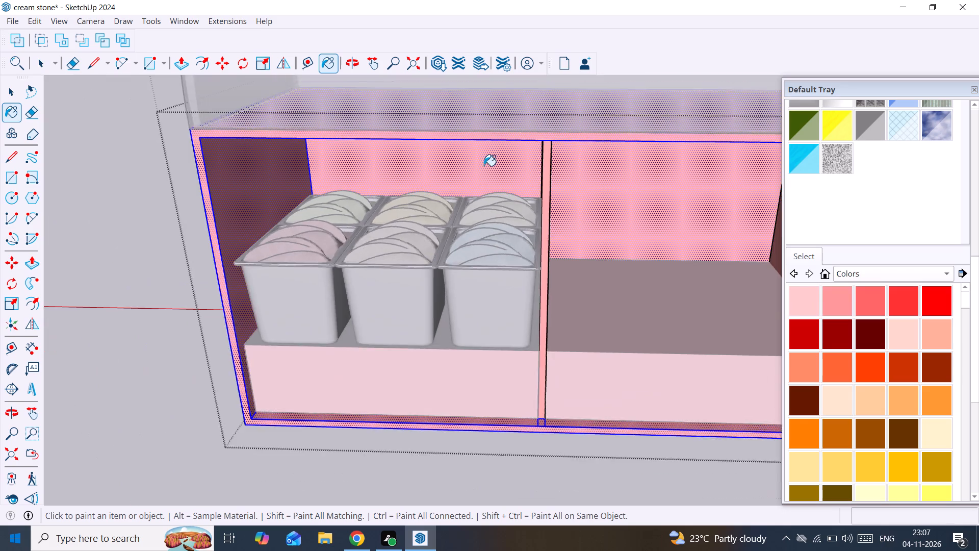
pyautogui.scroll(-4, 484, 167)
pyautogui.moveTo(484, 199); pyautogui.dragTo(476, 268, button='middle')
pyautogui.scroll(2, 570, 245)
pyautogui.moveTo(570, 245); pyautogui.dragTo(546, 203, button='middle')
pyautogui.press('space')
pyautogui.click(367, 313)
pyautogui.click(338, 420)
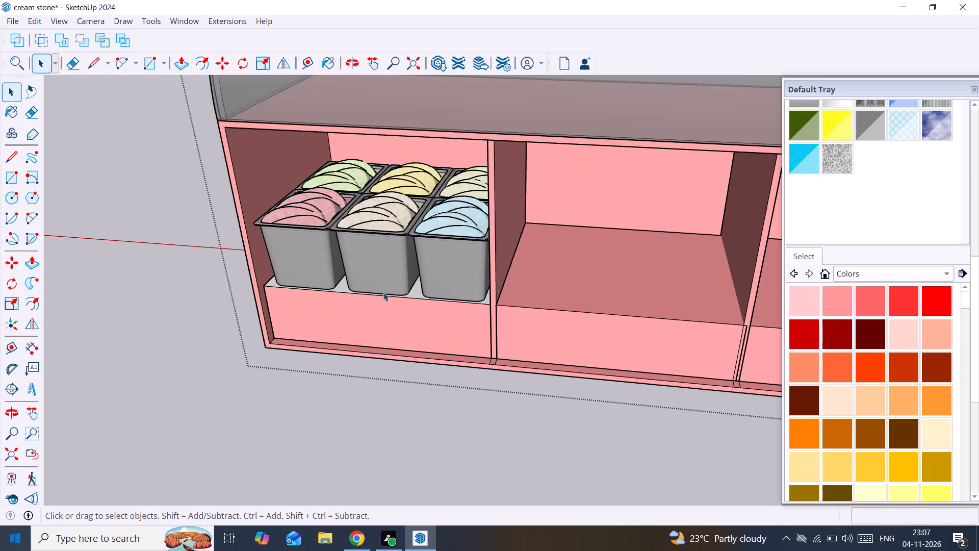
# Paint the shelf top under the six tubs in the first compartment salmon pink.
pyautogui.doubleClick(396, 300)
pyautogui.click(415, 291)
pyautogui.scroll(4, 415, 293)
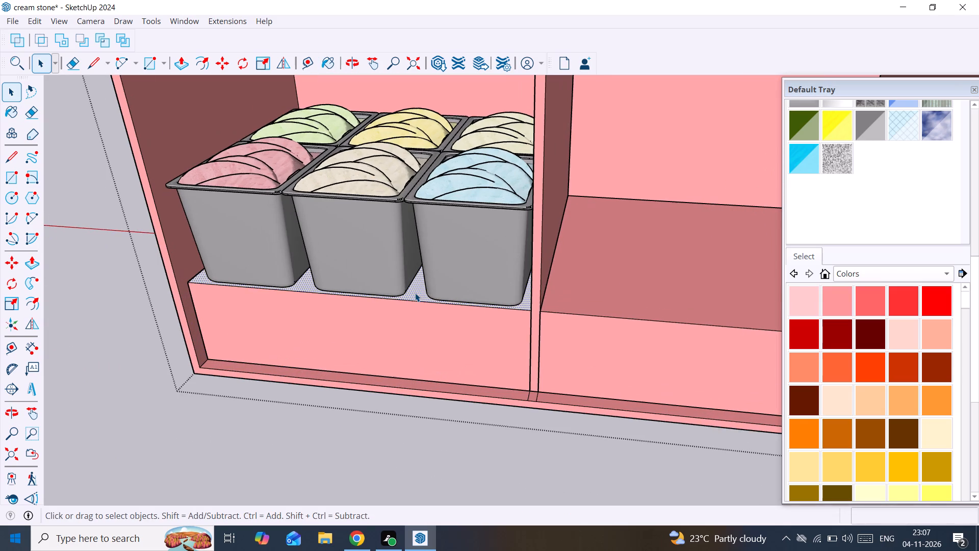
pyautogui.click(832, 298)
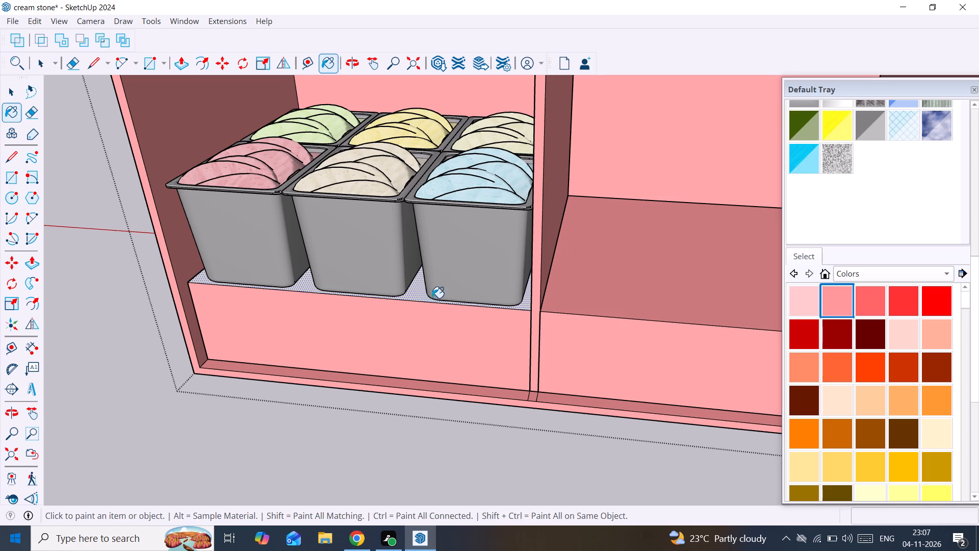
pyautogui.click(417, 294)
pyautogui.press('space')
pyautogui.scroll(-12, 419, 295)
pyautogui.keyDown('shift'); pyautogui.moveTo(425, 297); pyautogui.dragTo(278, 319, button='middle'); pyautogui.keyUp('shift')
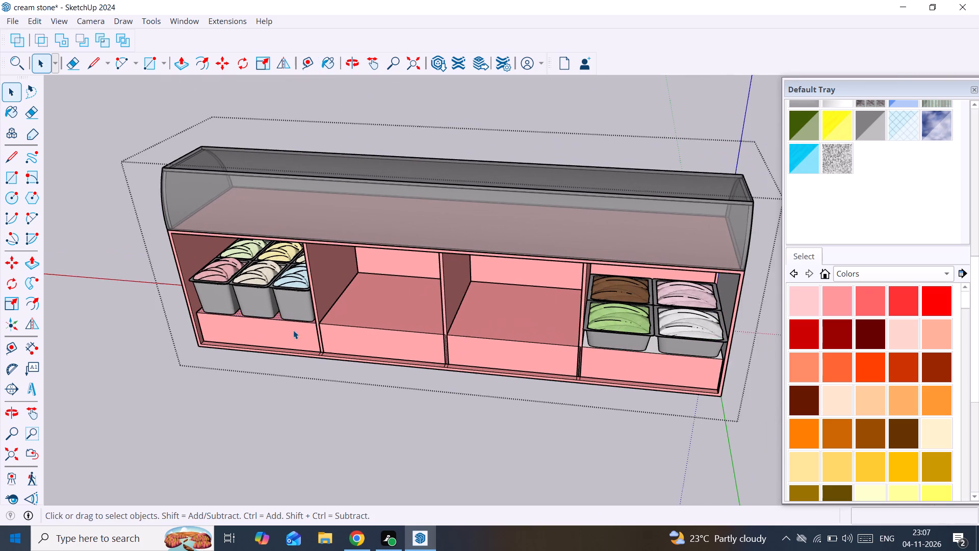
pyautogui.click(465, 432)
# Paint the shelf top under the four tubs in the fourth compartment salmon pink.
pyautogui.scroll(6, 661, 297)
pyautogui.click(627, 373)
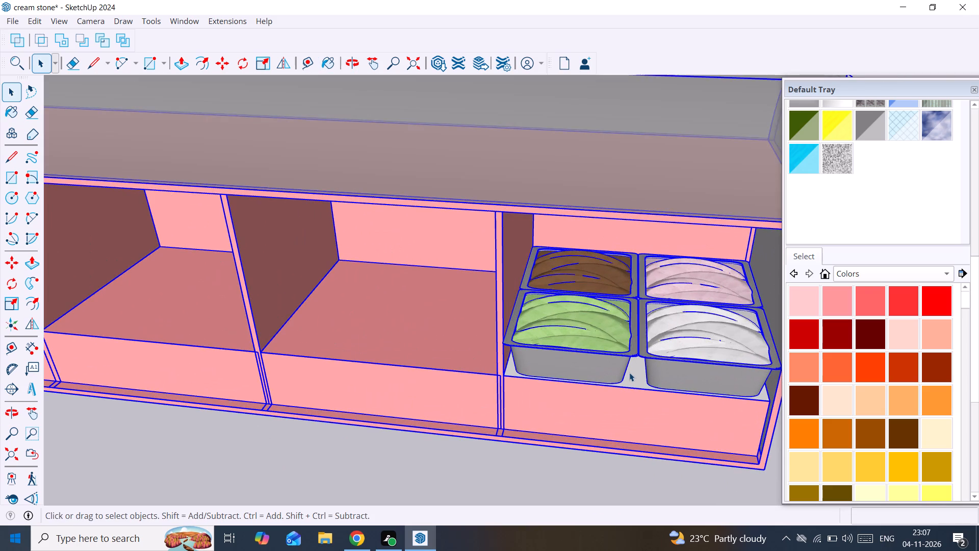
pyautogui.doubleClick(635, 371)
pyautogui.click(639, 371)
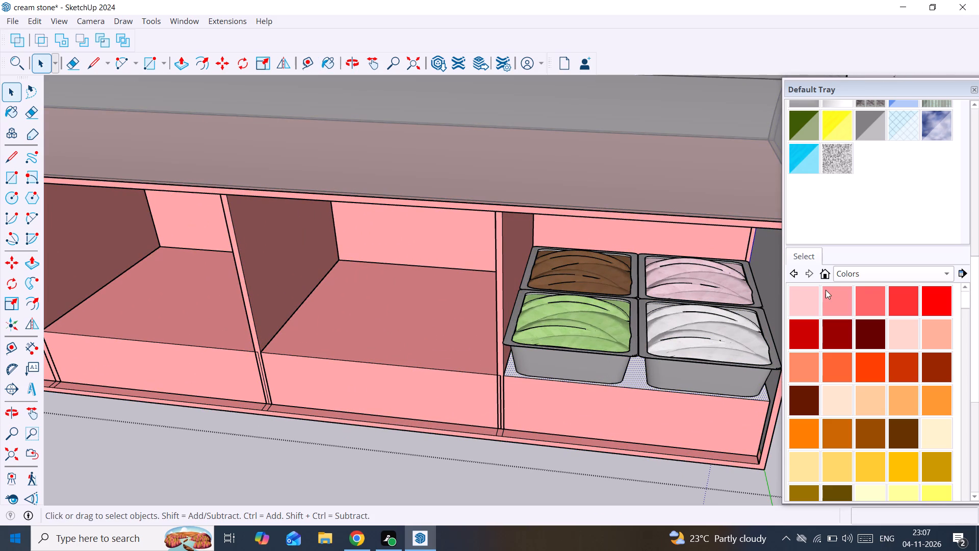
pyautogui.click(826, 290)
pyautogui.click(646, 384)
pyautogui.press('space')
pyautogui.scroll(-3, 516, 431)
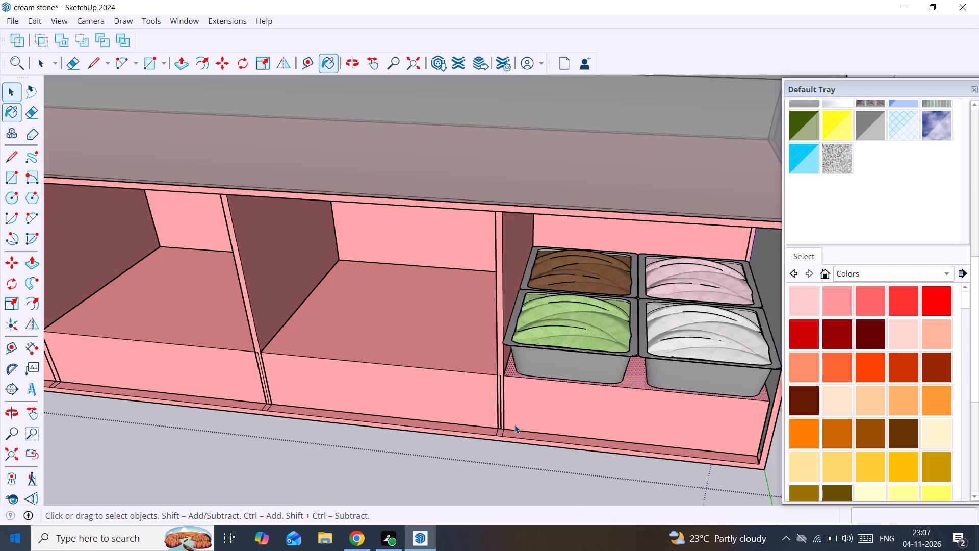
pyautogui.scroll(-6, 514, 424)
pyautogui.click(655, 347)
pyautogui.moveTo(537, 338); pyautogui.dragTo(784, 273, button='middle')
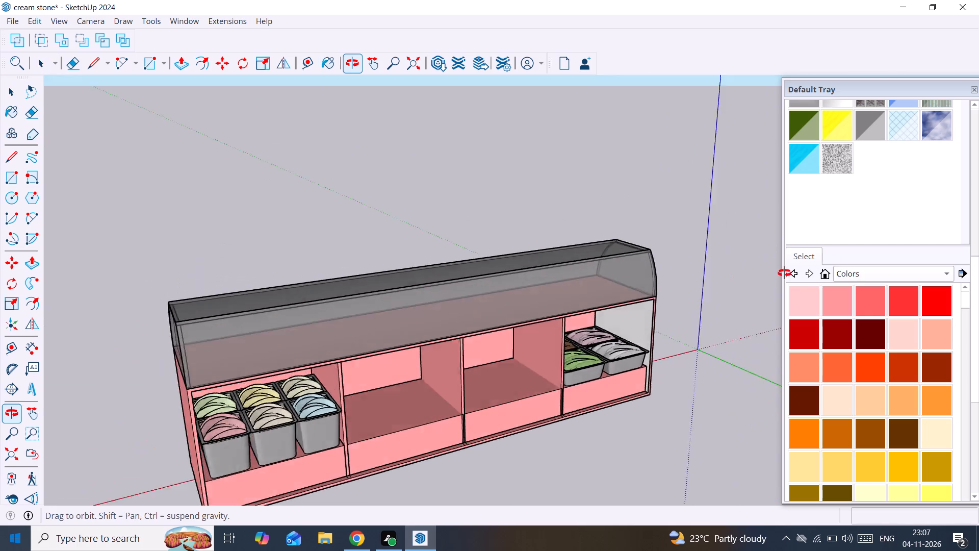
# Paint the white inner face of the end wall beside the four tubs in the fourth compartment salmon pink.
pyautogui.moveTo(784, 273); pyautogui.dragTo(796, 273, button='middle')
pyautogui.click(848, 298)
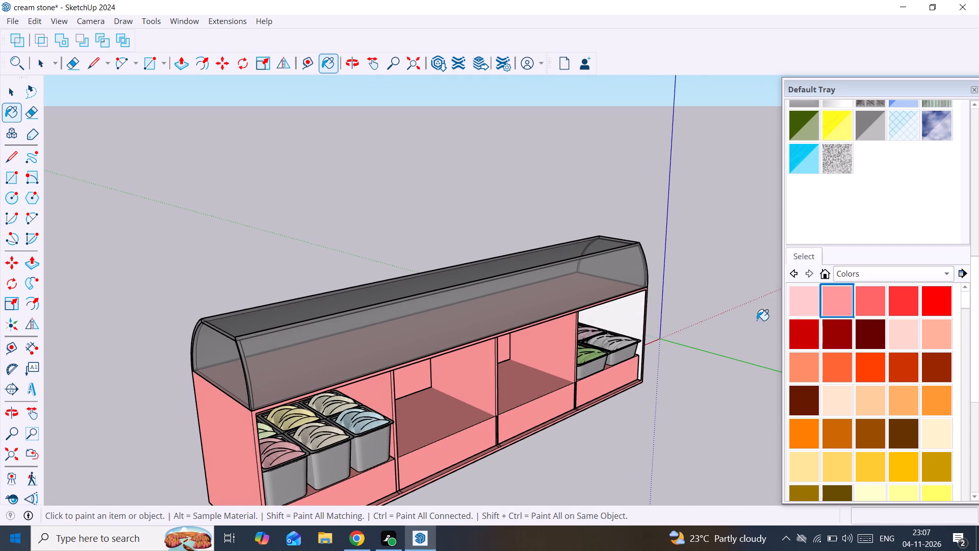
pyautogui.click(637, 330)
pyautogui.press('space')
pyautogui.tripleClick(628, 319)
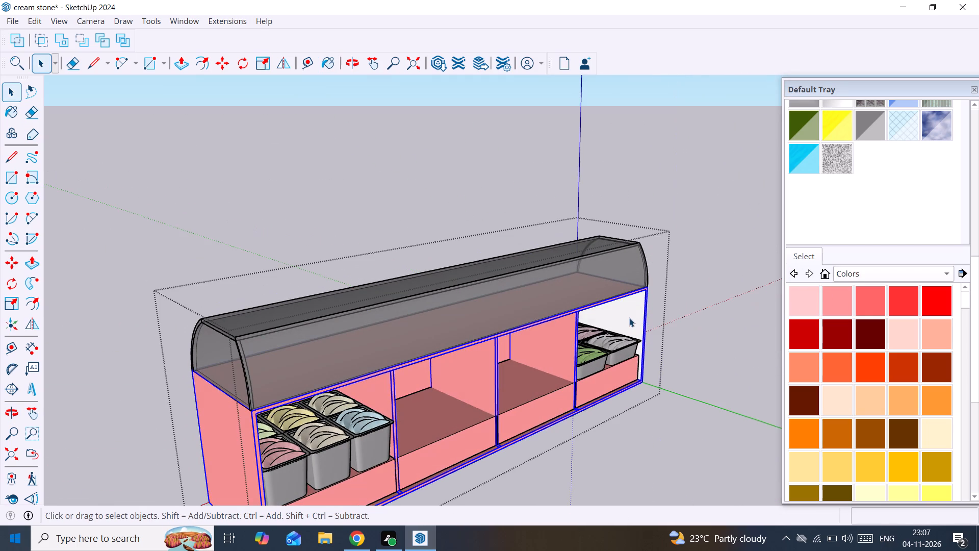
pyautogui.tripleClick(630, 318)
pyautogui.click(639, 317)
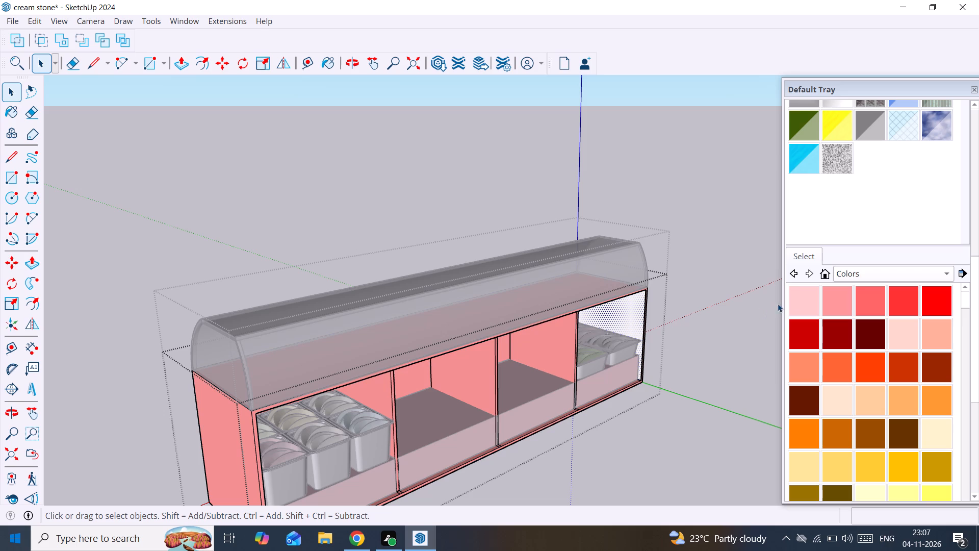
pyautogui.click(824, 298)
pyautogui.click(632, 327)
pyautogui.press('space')
pyautogui.click(680, 323)
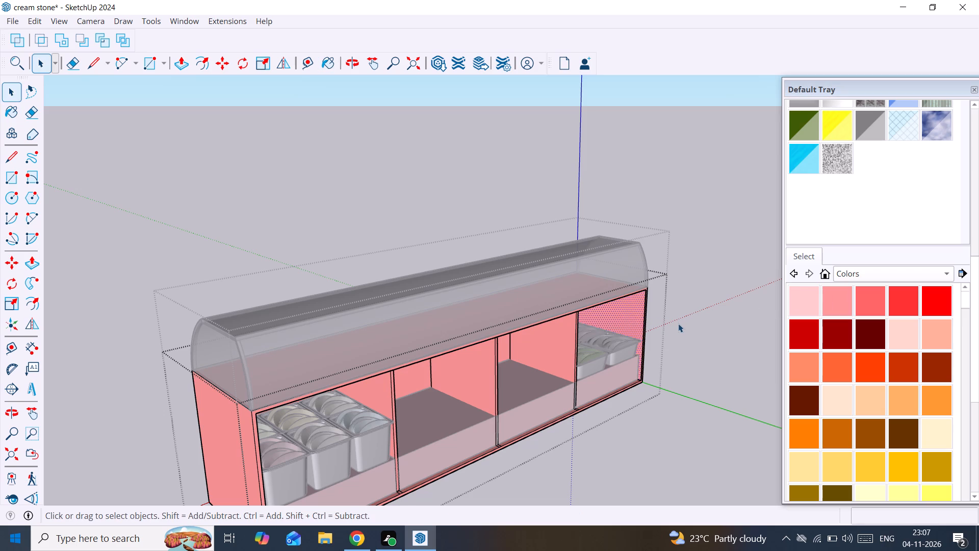
pyautogui.scroll(-1, 678, 323)
pyautogui.moveTo(671, 323); pyautogui.dragTo(320, 324, button='middle')
pyautogui.click(214, 314)
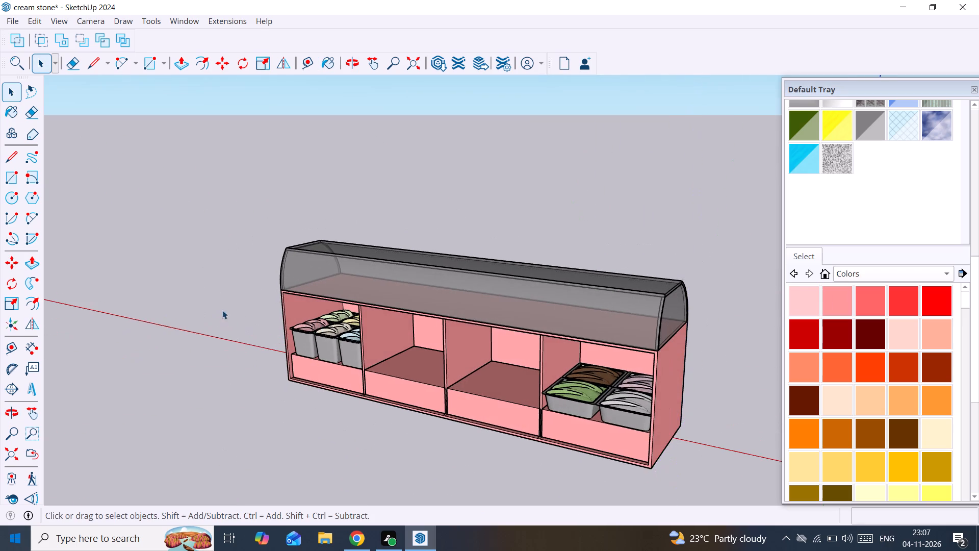
# Open the counter group and paint the glass top's roof, front, back and end panels pale yellow Color E01.
pyautogui.scroll(-4, 478, 243)
pyautogui.moveTo(245, 309); pyautogui.dragTo(380, 315, button='middle')
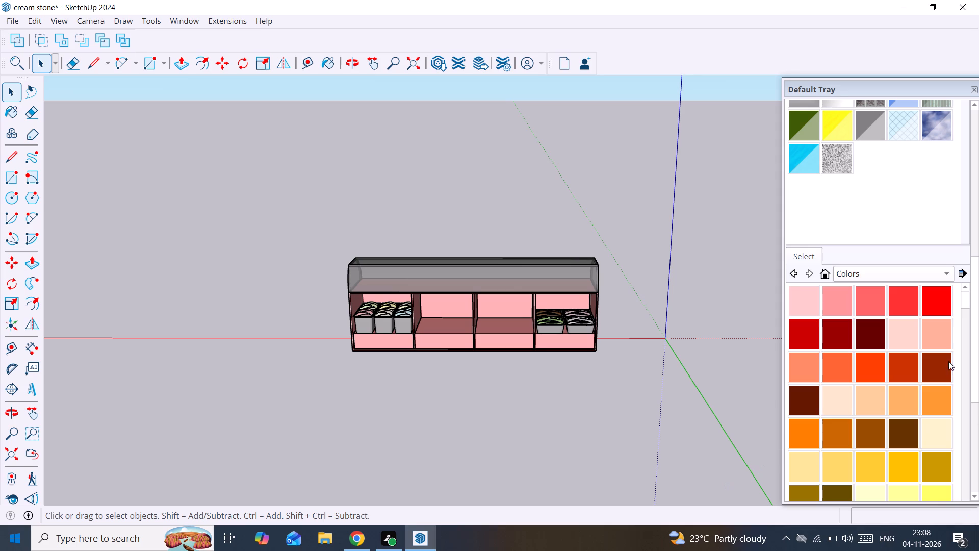
pyautogui.scroll(1, 364, 286)
pyautogui.moveTo(364, 286); pyautogui.dragTo(753, 300, button='middle')
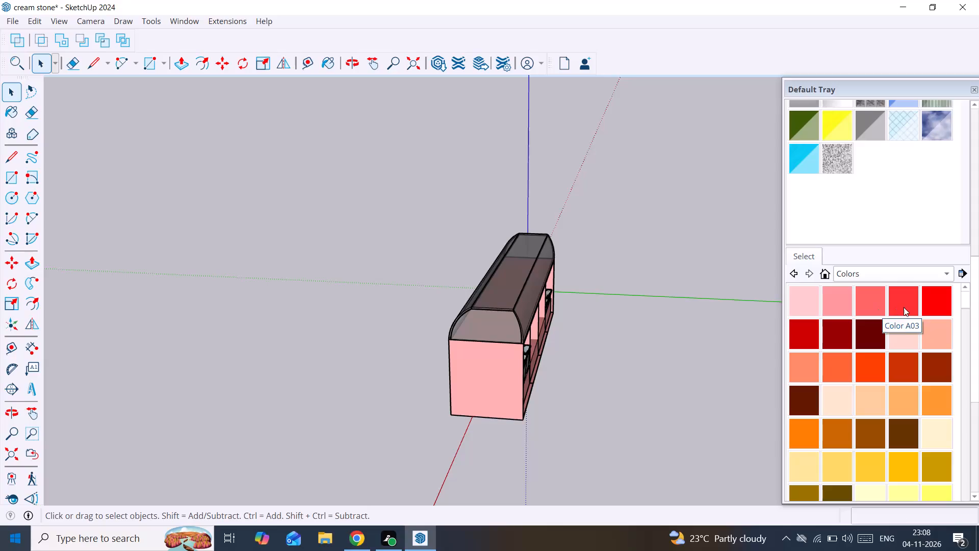
pyautogui.scroll(-3, 824, 427)
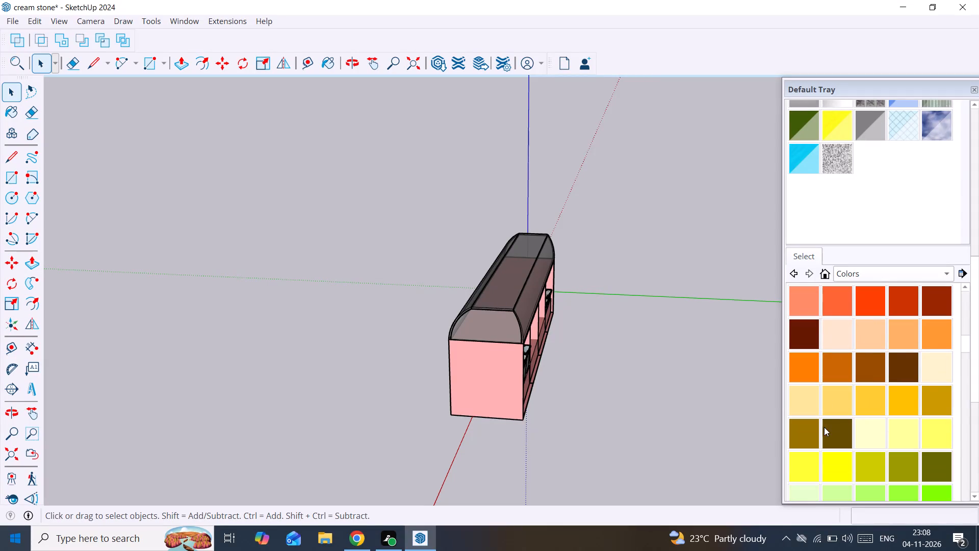
pyautogui.click(872, 430)
pyautogui.click(517, 305)
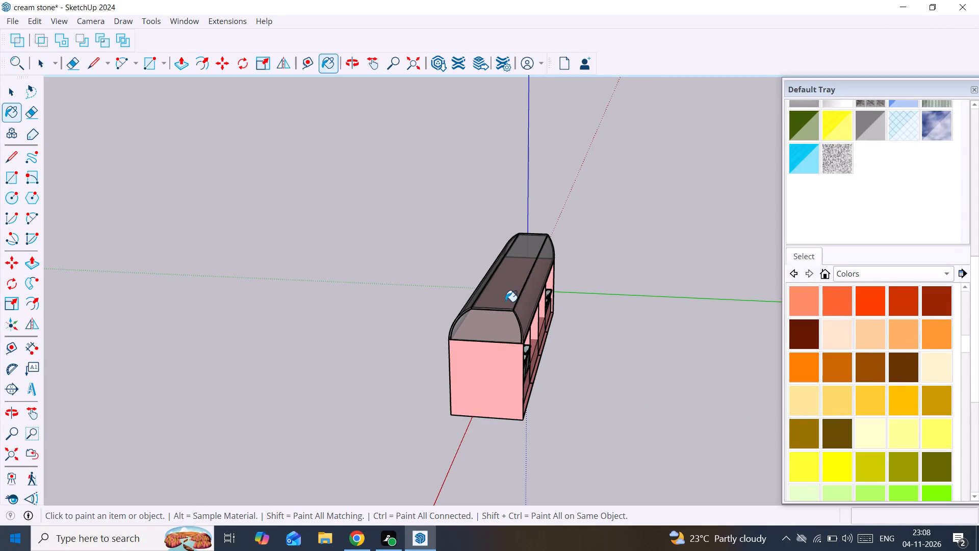
pyautogui.click(505, 302)
pyautogui.moveTo(515, 297); pyautogui.dragTo(443, 295, button='middle')
pyautogui.press('space')
pyautogui.tripleClick(468, 308)
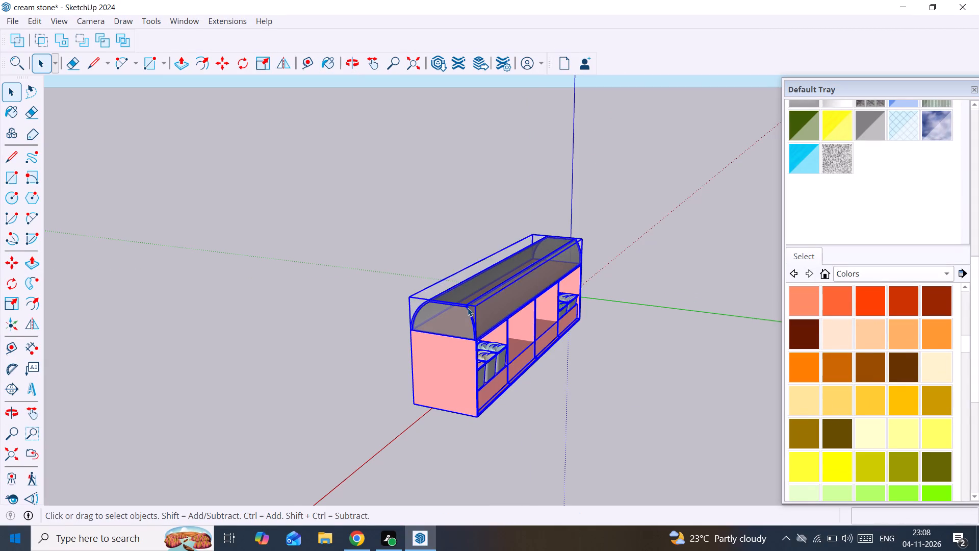
pyautogui.click(474, 308)
pyautogui.click(872, 431)
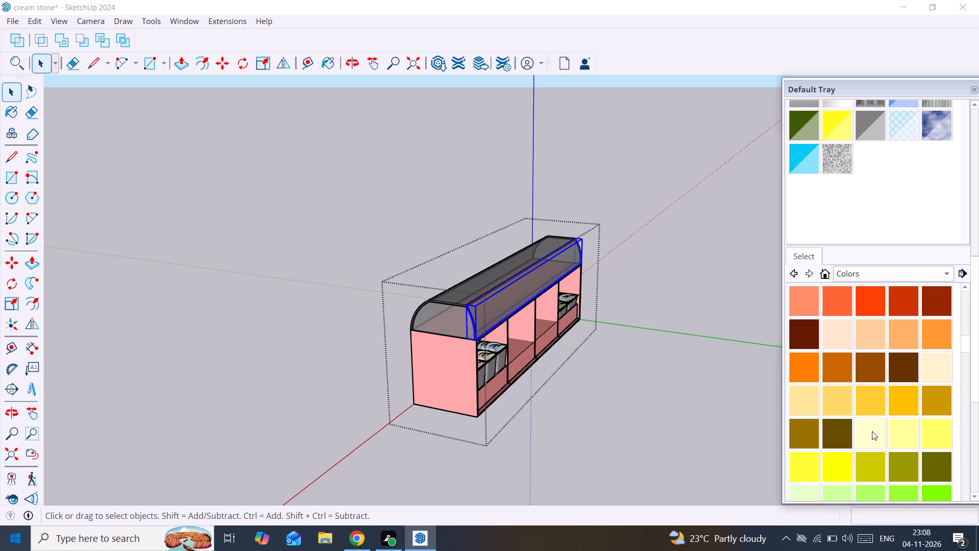
pyautogui.click(523, 292)
pyautogui.click(506, 278)
pyautogui.scroll(1, 465, 315)
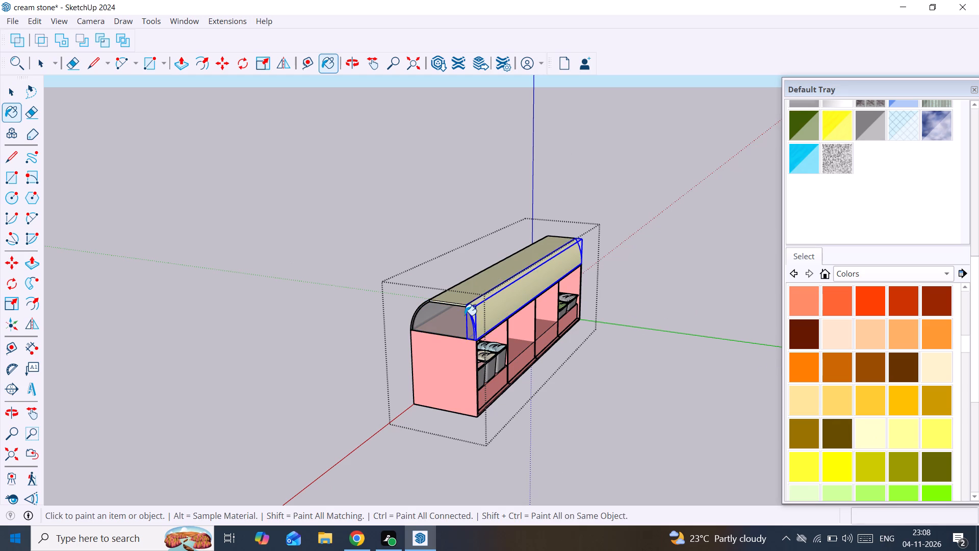
pyautogui.click(465, 315)
pyautogui.moveTo(510, 307); pyautogui.dragTo(832, 360, button='middle')
pyautogui.click(601, 321)
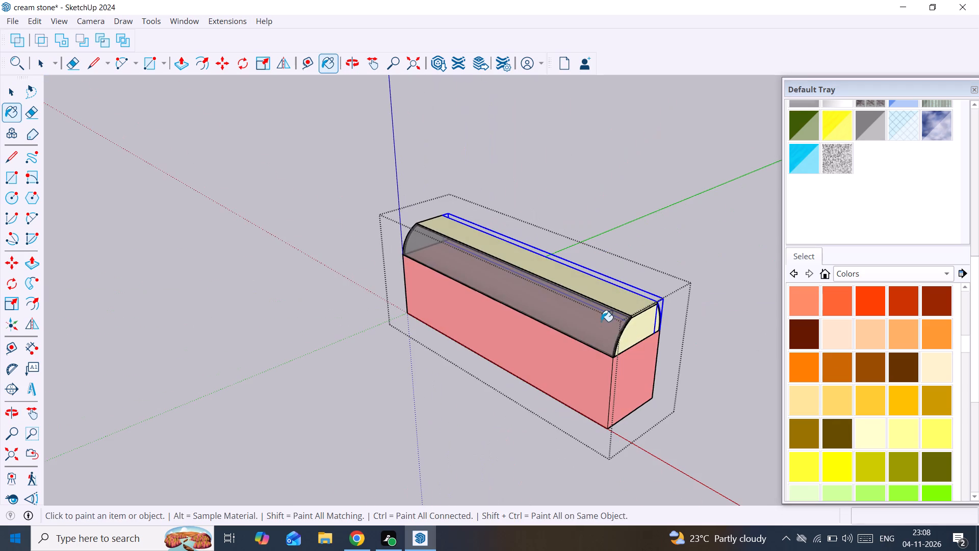
pyautogui.moveTo(462, 314); pyautogui.dragTo(913, 335, button='middle')
pyautogui.click(410, 326)
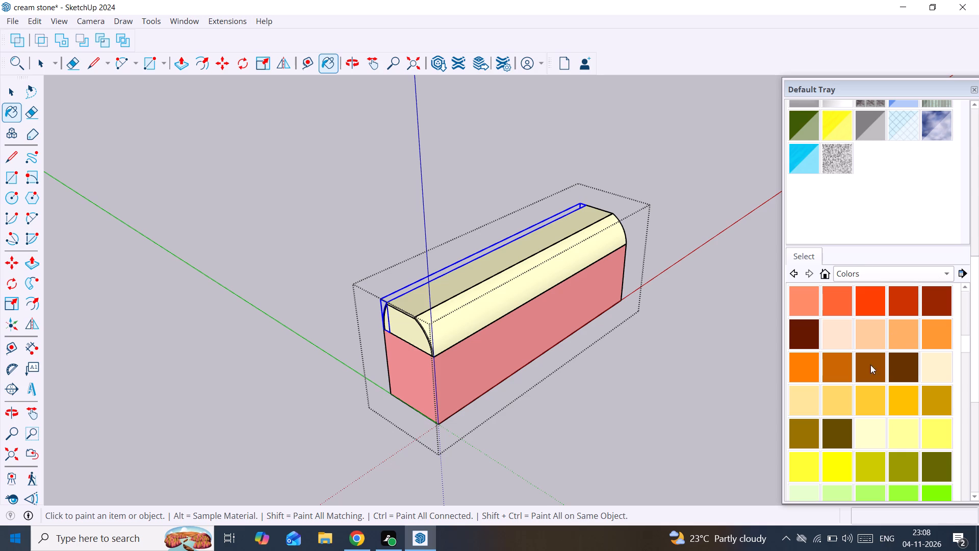
# Reduce the opacity of the pale yellow glass material to 24.
pyautogui.scroll(7, 909, 176)
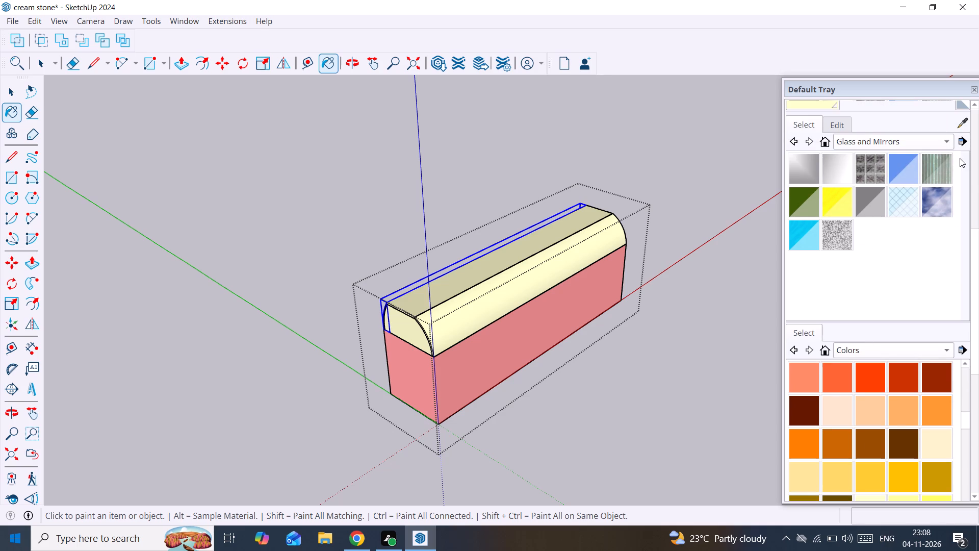
pyautogui.scroll(4, 960, 158)
pyautogui.click(838, 130)
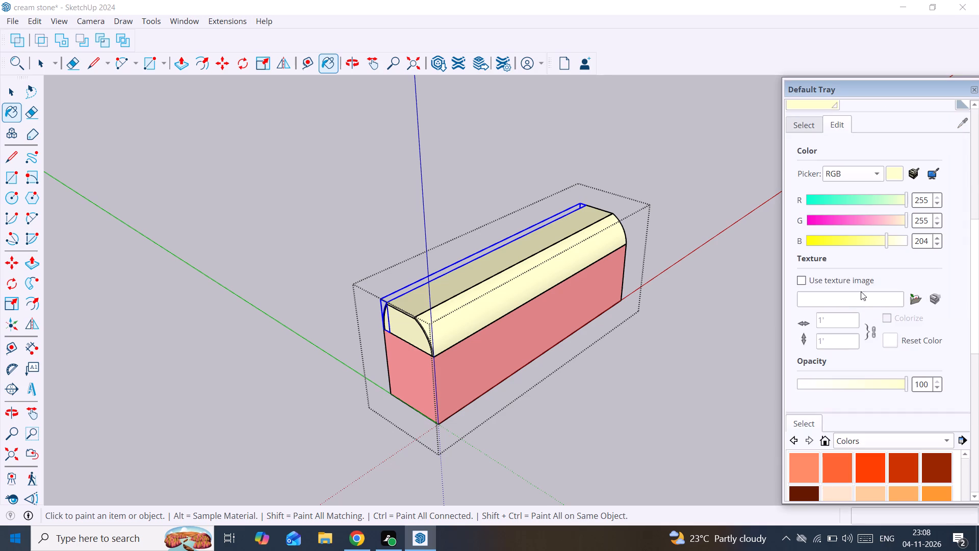
pyautogui.moveTo(908, 378); pyautogui.dragTo(864, 388)
pyautogui.moveTo(908, 381); pyautogui.dragTo(897, 381)
pyautogui.moveTo(906, 381); pyautogui.dragTo(829, 388)
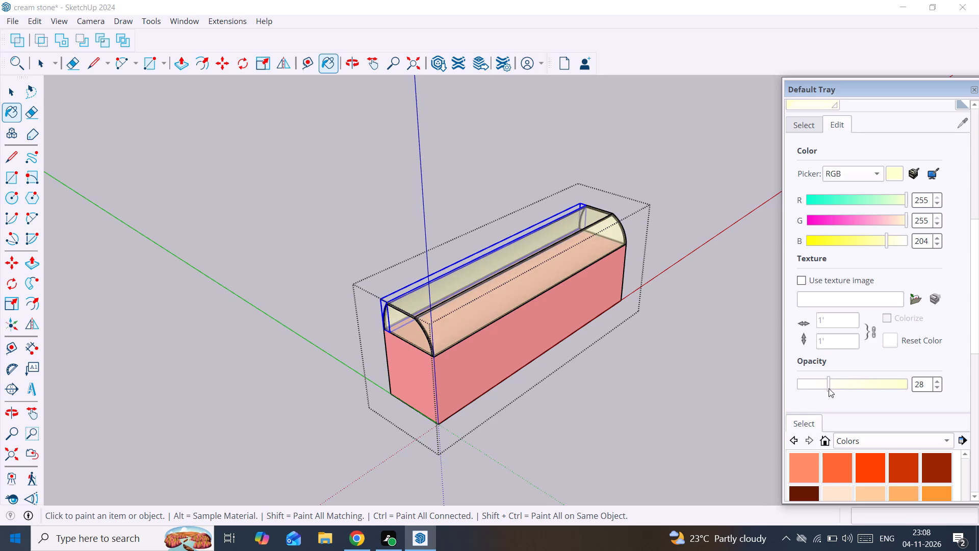
pyautogui.moveTo(829, 388); pyautogui.dragTo(825, 390)
pyautogui.click(573, 404)
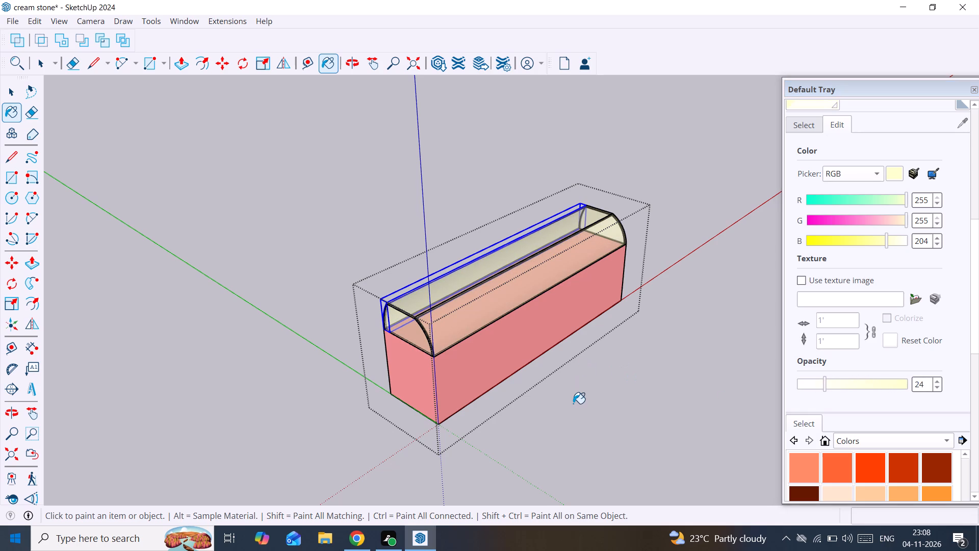
pyautogui.press('space')
pyautogui.click(573, 404)
# Paint both the underside and the upper face of the cabinet's top panel with the translucent pale yellow Color E01.
pyautogui.moveTo(576, 404); pyautogui.dragTo(877, 473, button='middle')
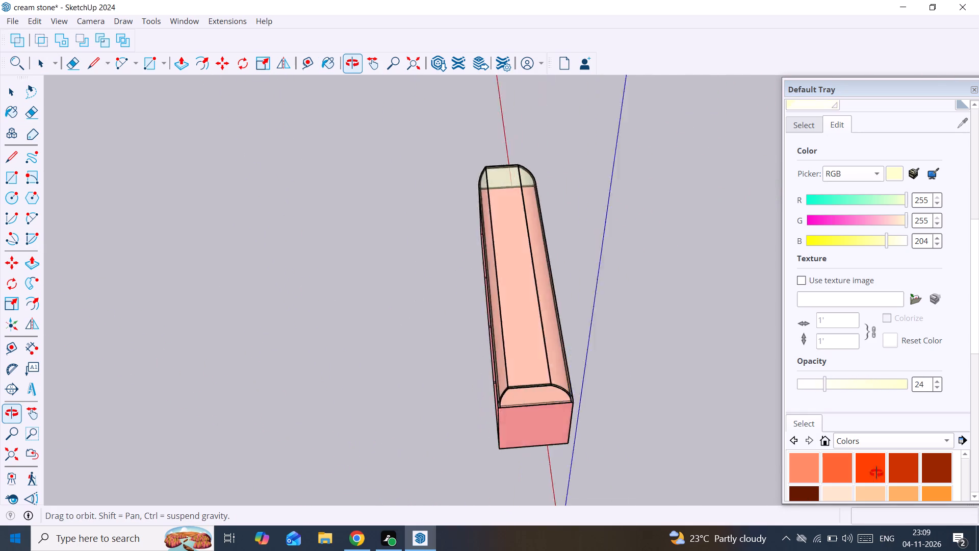
pyautogui.moveTo(877, 473); pyautogui.dragTo(913, 462, button='middle')
pyautogui.scroll(1, 428, 423)
pyautogui.moveTo(458, 415); pyautogui.dragTo(685, 134, button='middle')
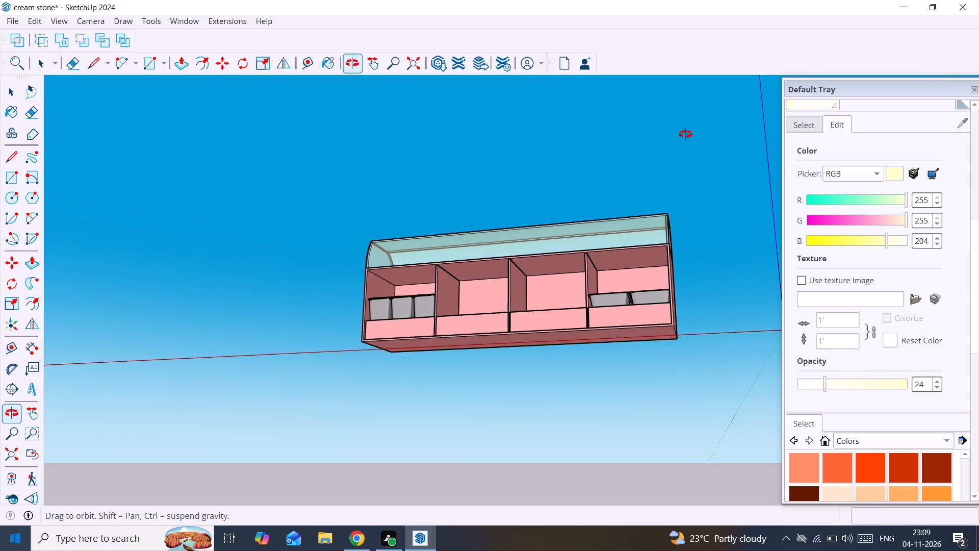
pyautogui.moveTo(685, 134); pyautogui.dragTo(686, 134, button='middle')
pyautogui.click(630, 257)
pyautogui.tripleClick(620, 255)
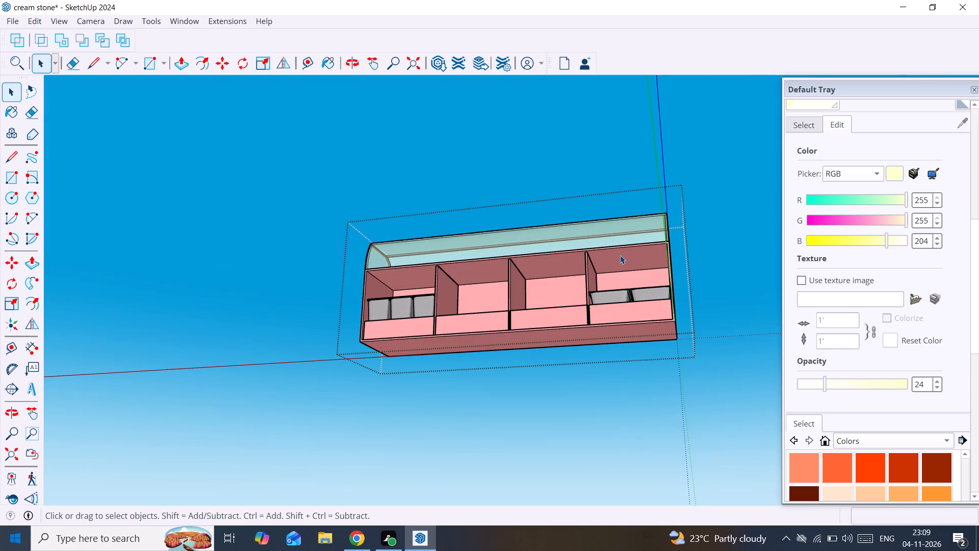
pyautogui.tripleClick(620, 255)
pyautogui.moveTo(620, 255); pyautogui.dragTo(674, 352, button='middle')
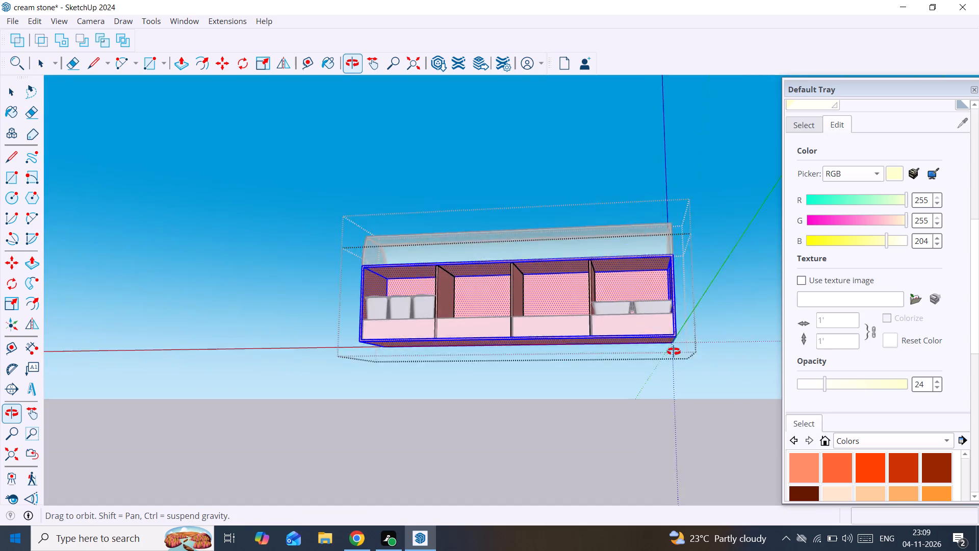
pyautogui.moveTo(674, 352); pyautogui.dragTo(741, 423, button='middle')
pyautogui.scroll(1, 741, 423)
pyautogui.scroll(3, 629, 277)
pyautogui.moveTo(604, 247); pyautogui.dragTo(588, 143, button='middle')
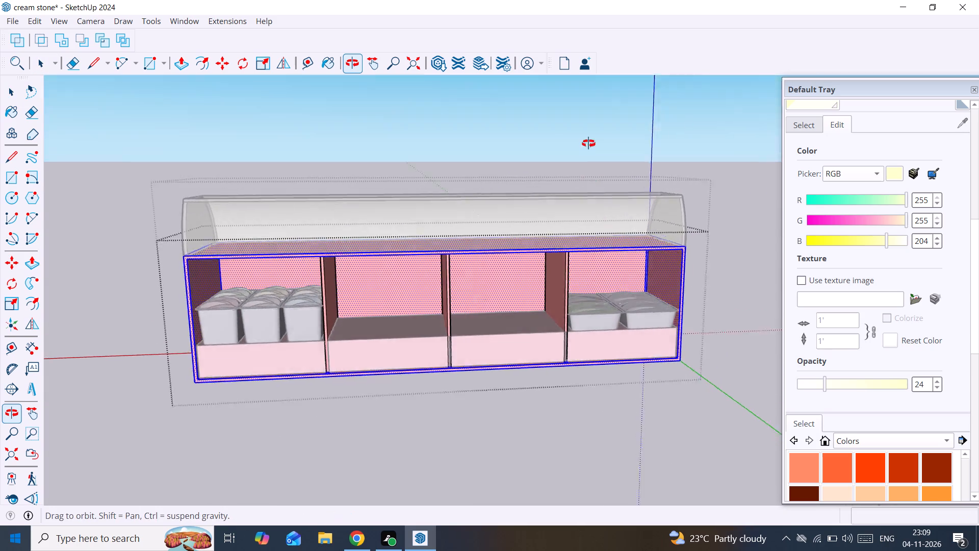
pyautogui.moveTo(588, 143); pyautogui.dragTo(585, 89, button='middle')
pyautogui.click(612, 257)
pyautogui.click(609, 256)
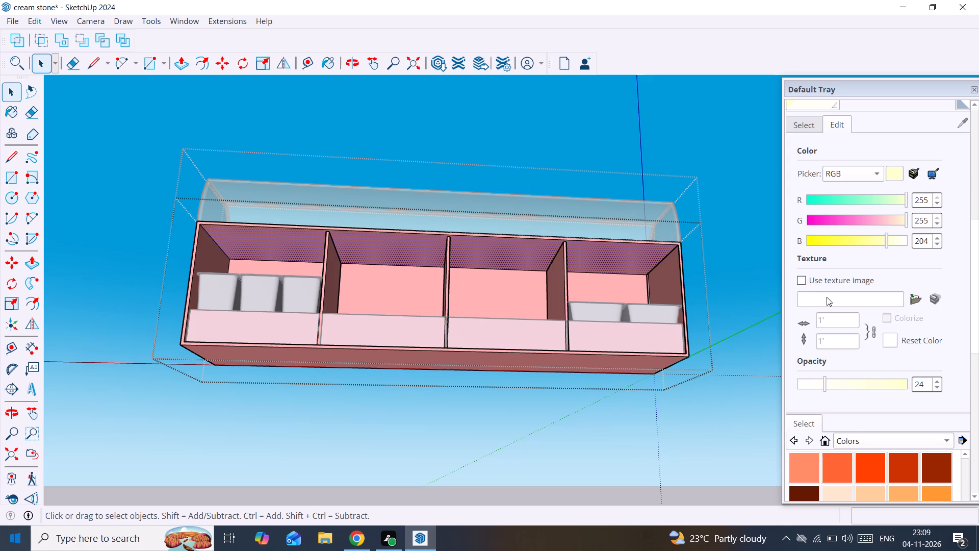
pyautogui.scroll(2, 843, 165)
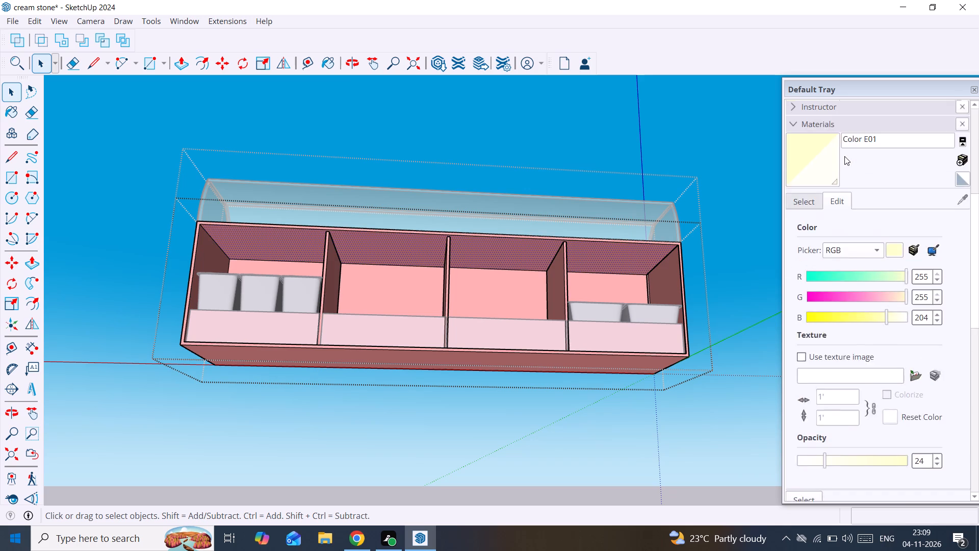
pyautogui.scroll(1, 844, 156)
pyautogui.click(816, 198)
pyautogui.click(633, 254)
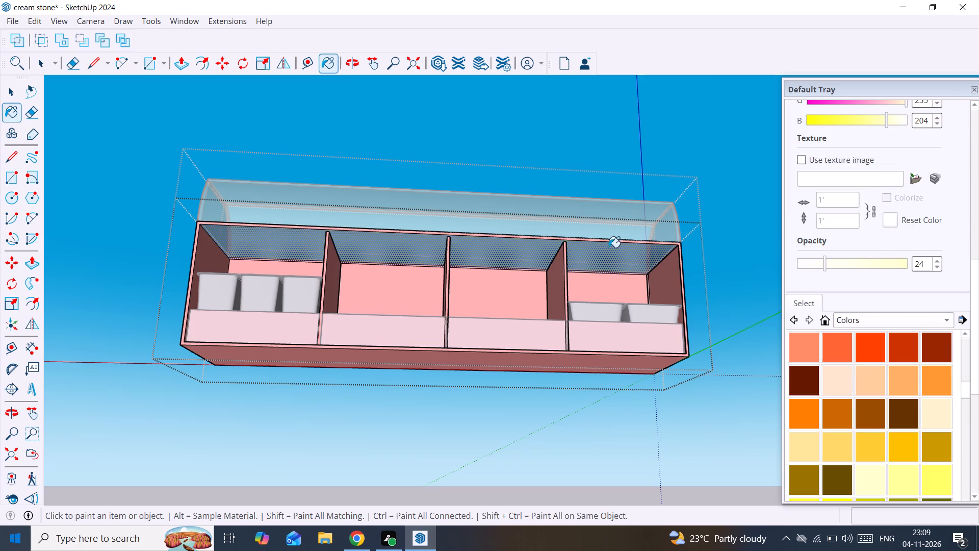
pyautogui.moveTo(608, 247); pyautogui.dragTo(609, 493, button='middle')
pyautogui.click(631, 267)
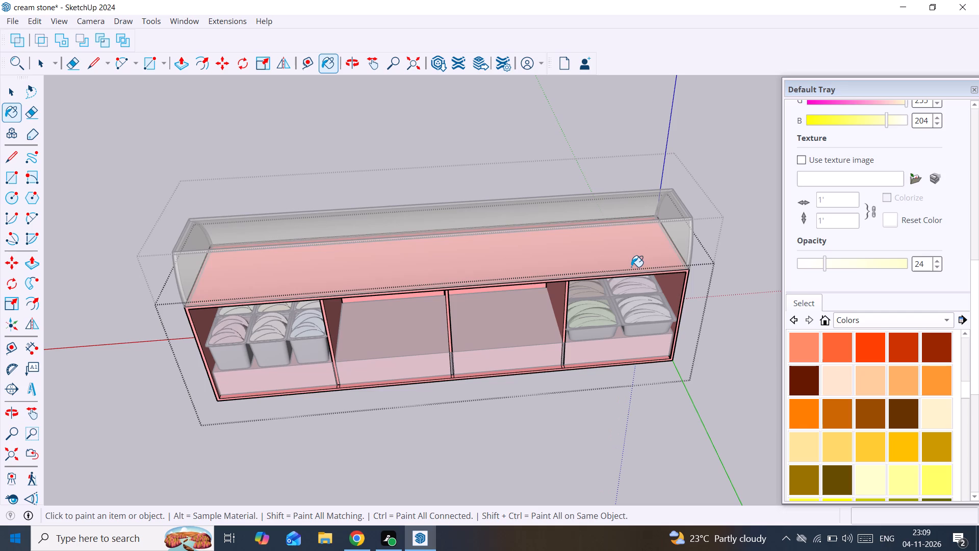
pyautogui.press('space')
pyautogui.click(739, 270)
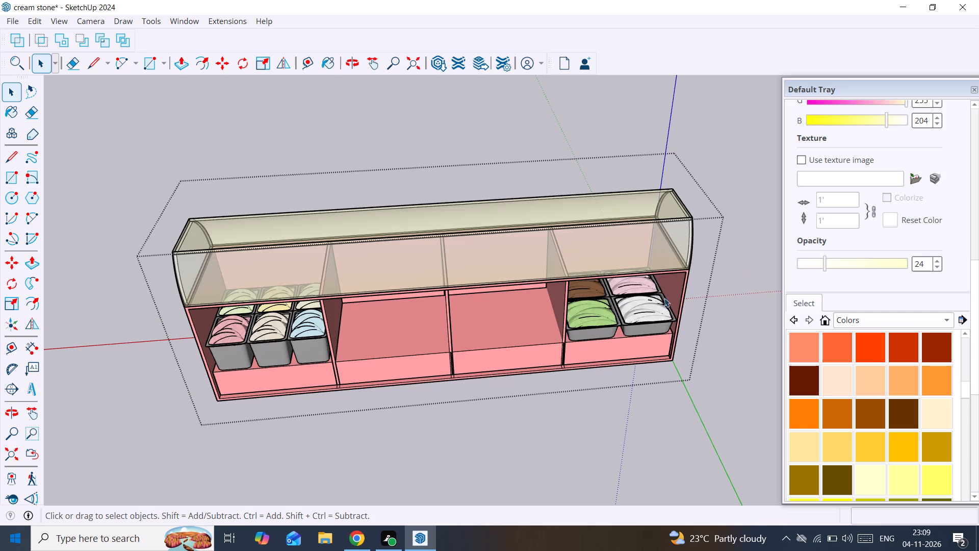
# Leave the counter group and bring back the hidden shop walls, floor and surroundings around the counter.
pyautogui.scroll(2, 517, 280)
pyautogui.moveTo(517, 280); pyautogui.dragTo(491, 335, button='middle')
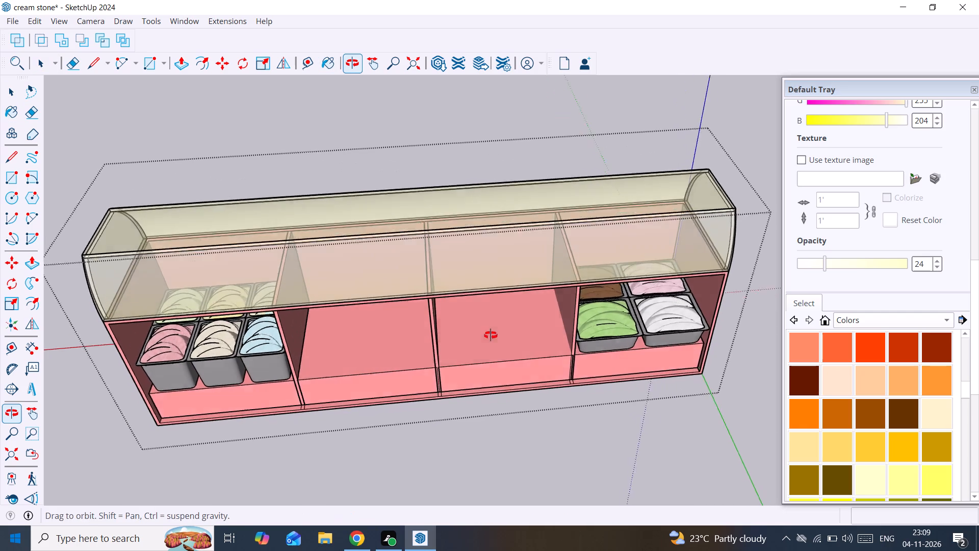
pyautogui.moveTo(491, 335); pyautogui.dragTo(0, 239, button='middle')
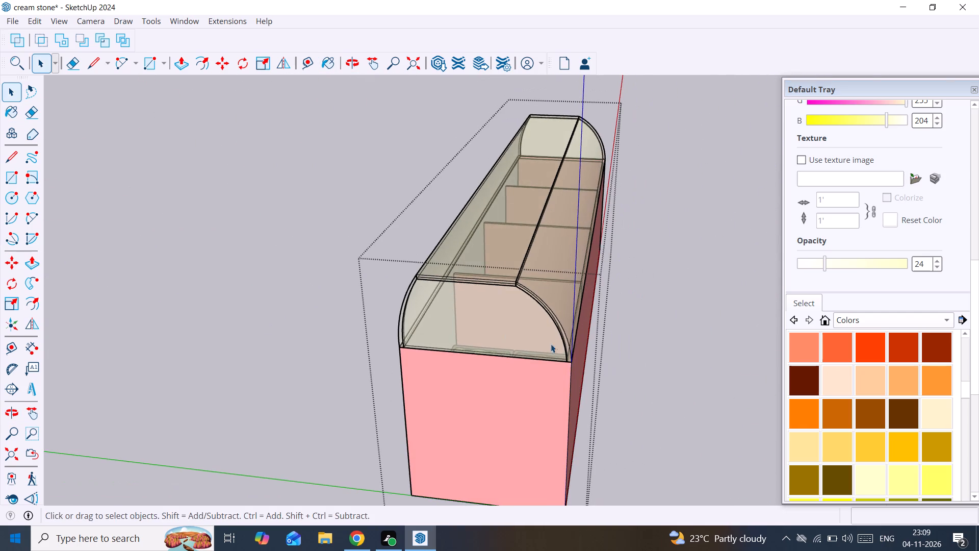
pyautogui.moveTo(583, 346); pyautogui.dragTo(230, 306, button='middle')
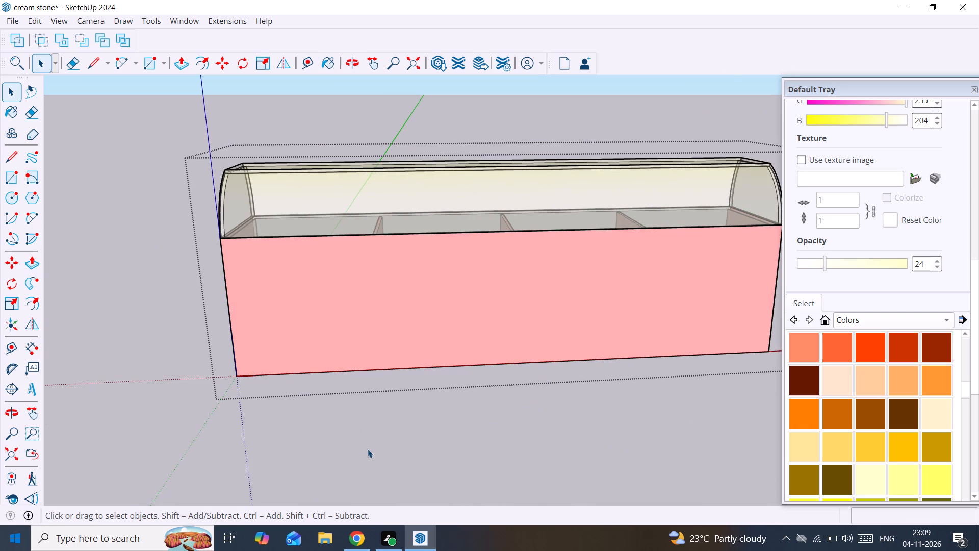
pyautogui.click(368, 449)
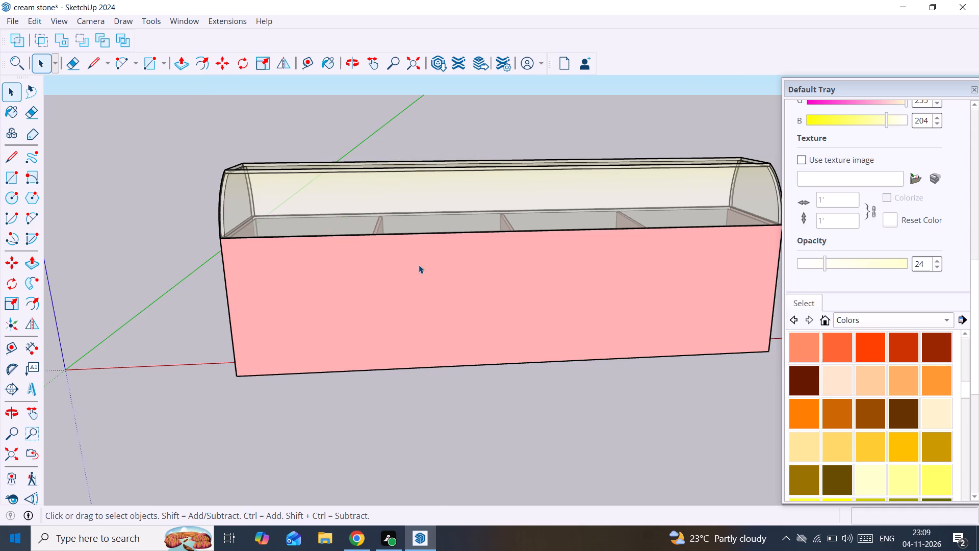
pyautogui.rightClick(419, 265)
pyautogui.click(483, 516)
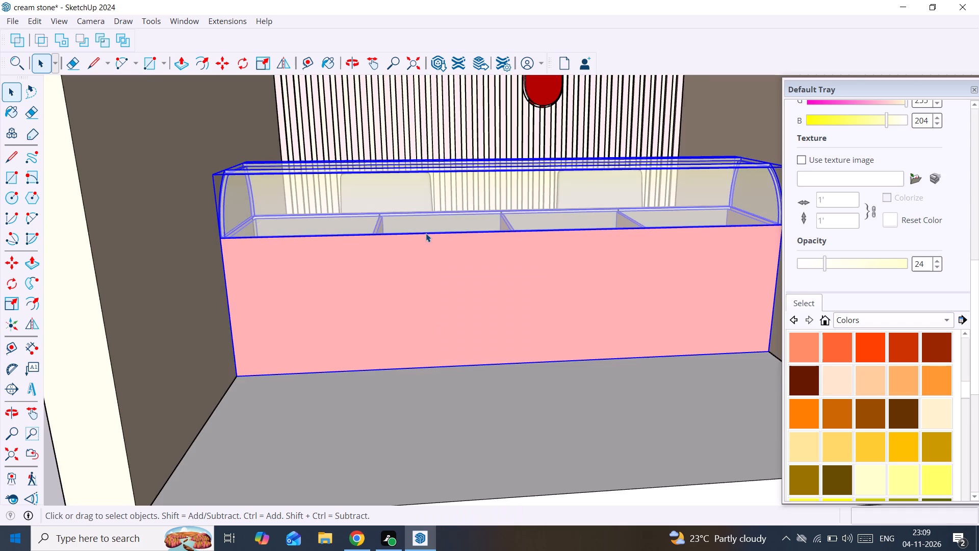
pyautogui.scroll(-6, 426, 233)
pyautogui.scroll(-4, 472, 163)
pyautogui.moveTo(473, 162); pyautogui.dragTo(496, 267, button='middle')
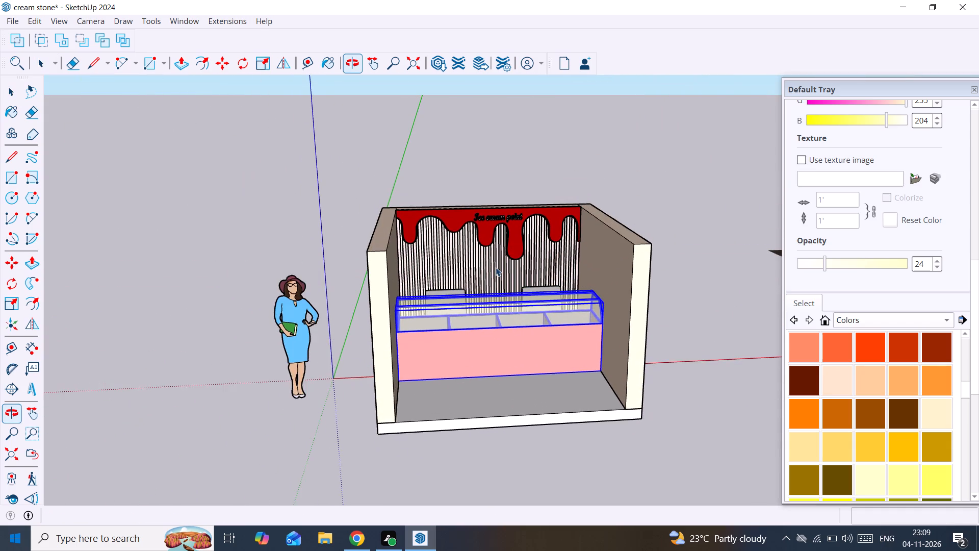
# Measure the length of the shop's back wall between its outer top corners.
pyautogui.scroll(1, 495, 265)
pyautogui.moveTo(495, 271); pyautogui.dragTo(466, 352, button='middle')
pyautogui.scroll(1, 466, 352)
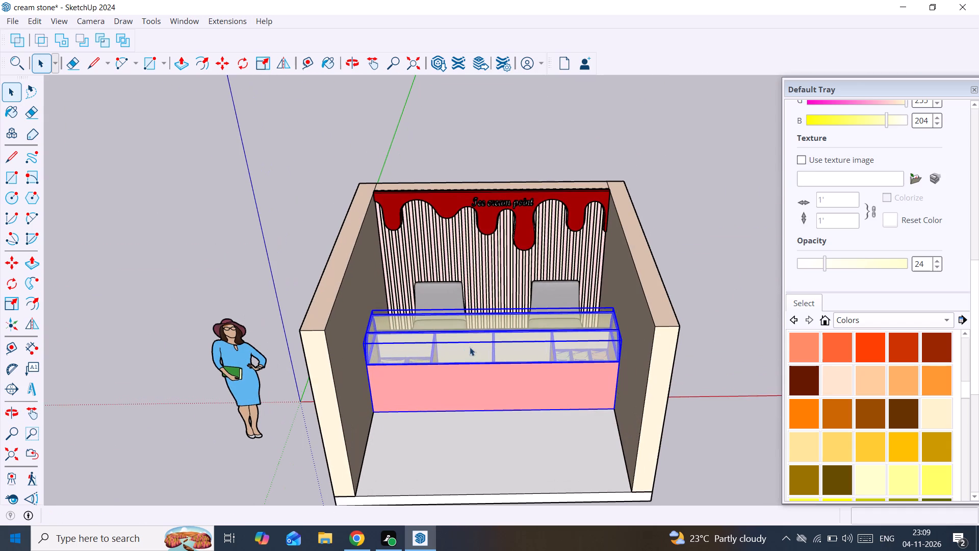
pyautogui.click(596, 182)
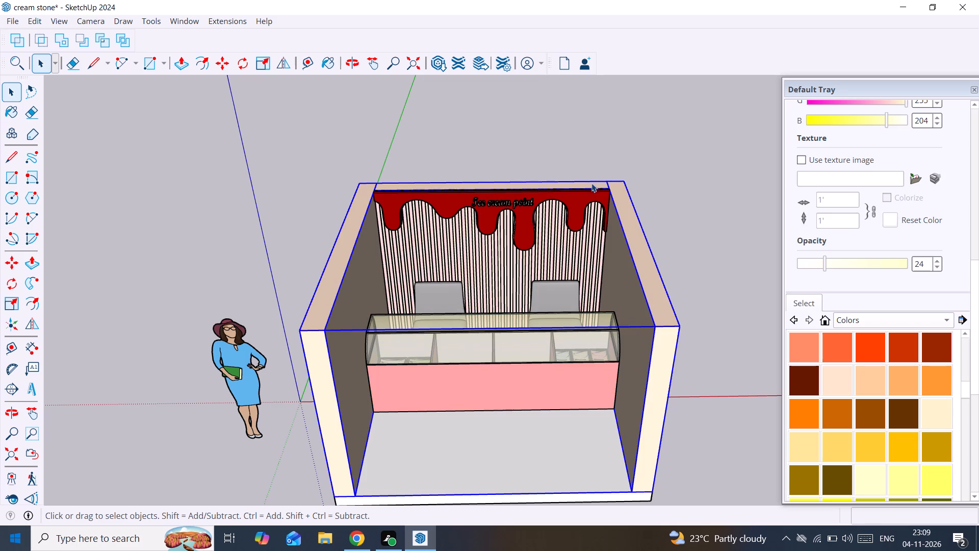
pyautogui.moveTo(689, 250); pyautogui.dragTo(426, 256, button='middle')
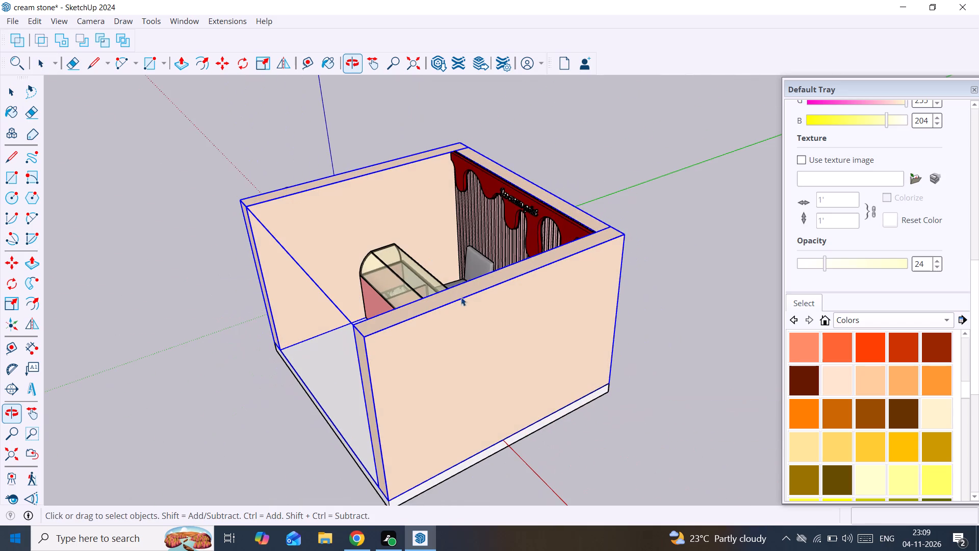
pyautogui.moveTo(540, 195); pyautogui.dragTo(692, 278, button='middle')
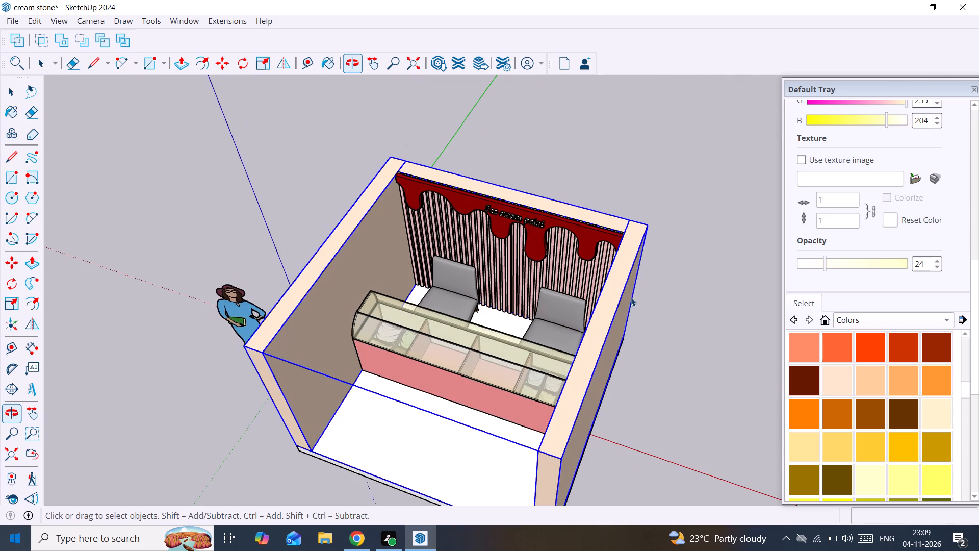
pyautogui.click(37, 352)
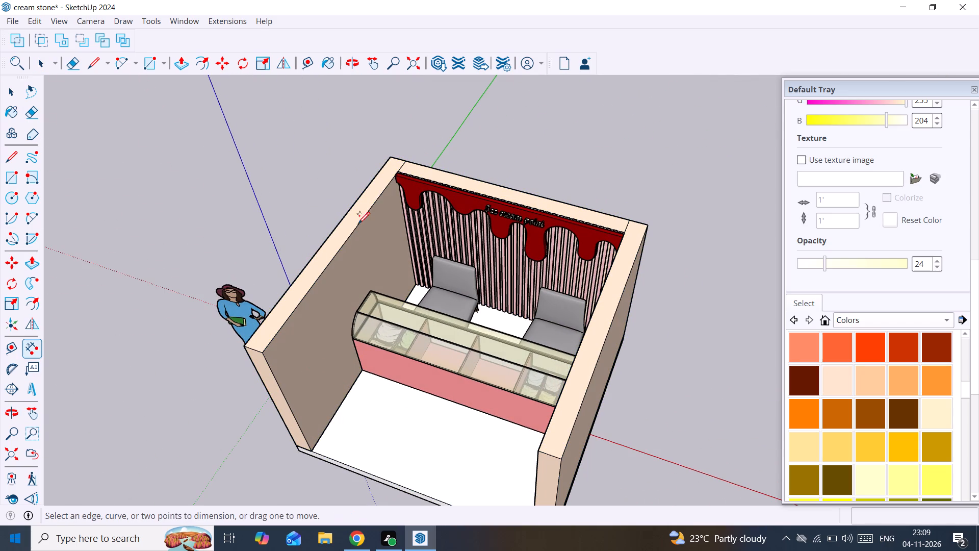
pyautogui.click(392, 158)
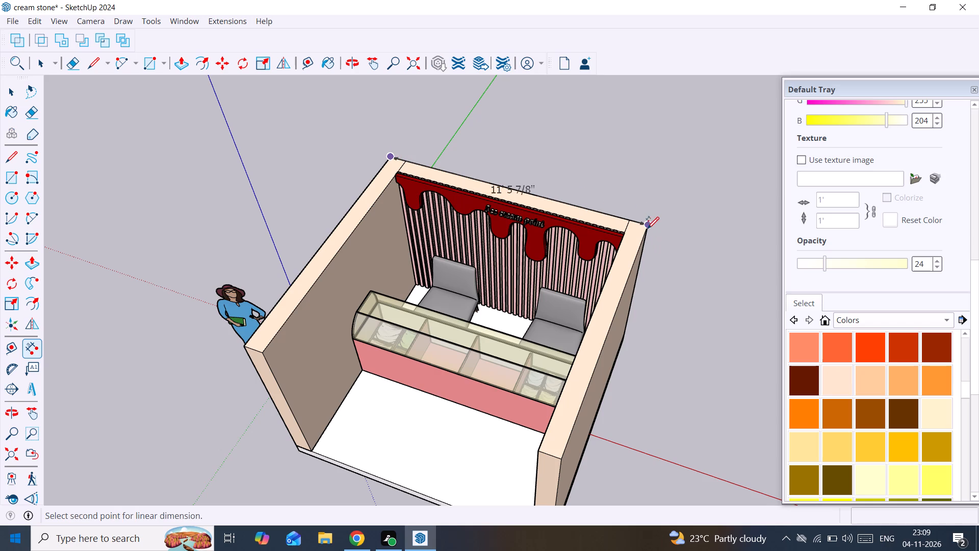
pyautogui.press('space')
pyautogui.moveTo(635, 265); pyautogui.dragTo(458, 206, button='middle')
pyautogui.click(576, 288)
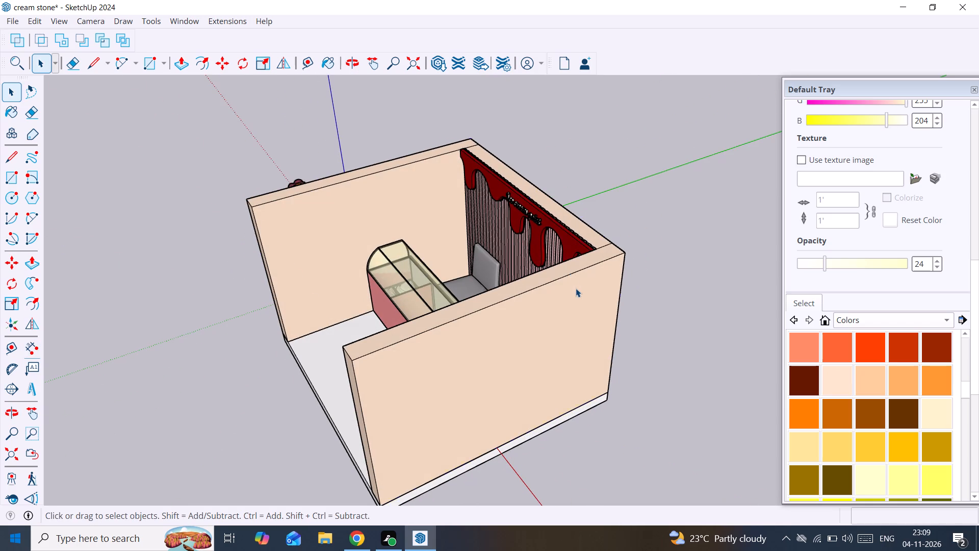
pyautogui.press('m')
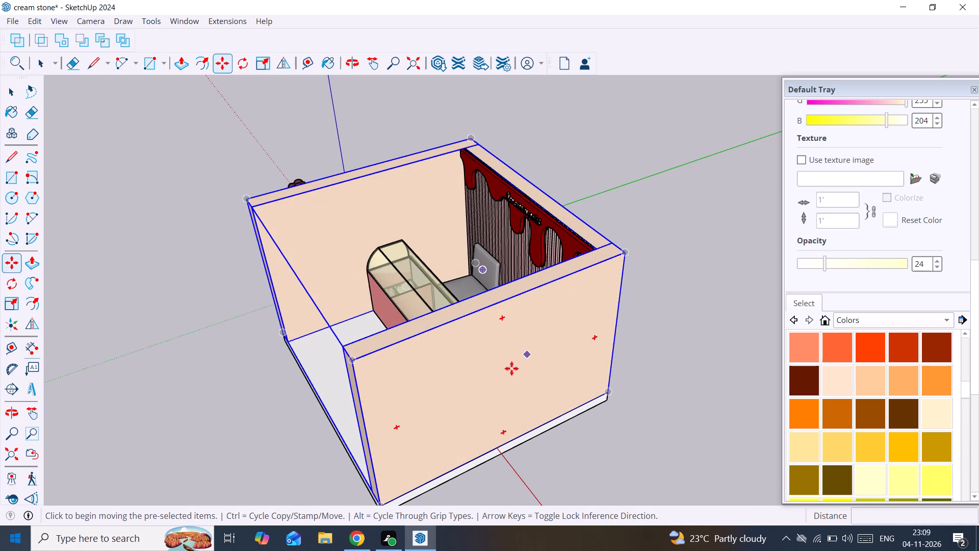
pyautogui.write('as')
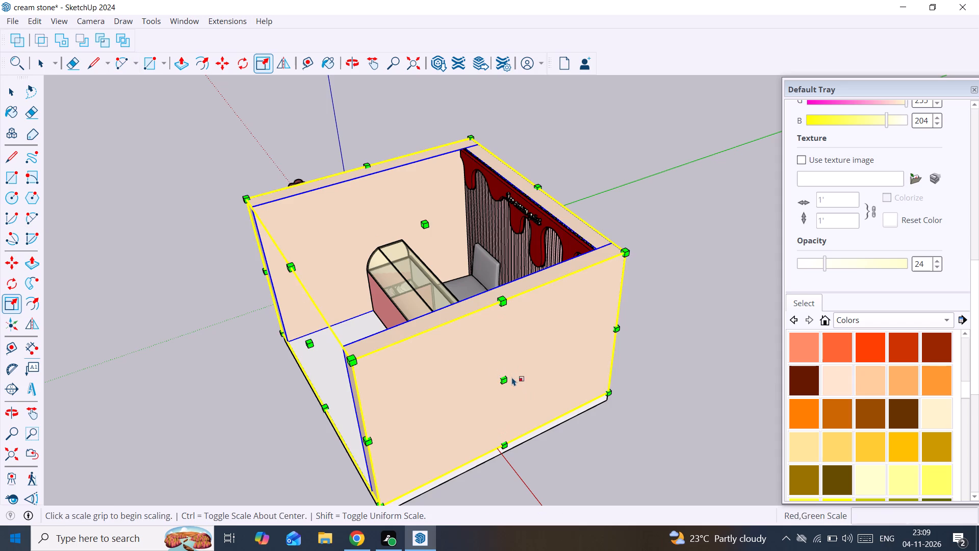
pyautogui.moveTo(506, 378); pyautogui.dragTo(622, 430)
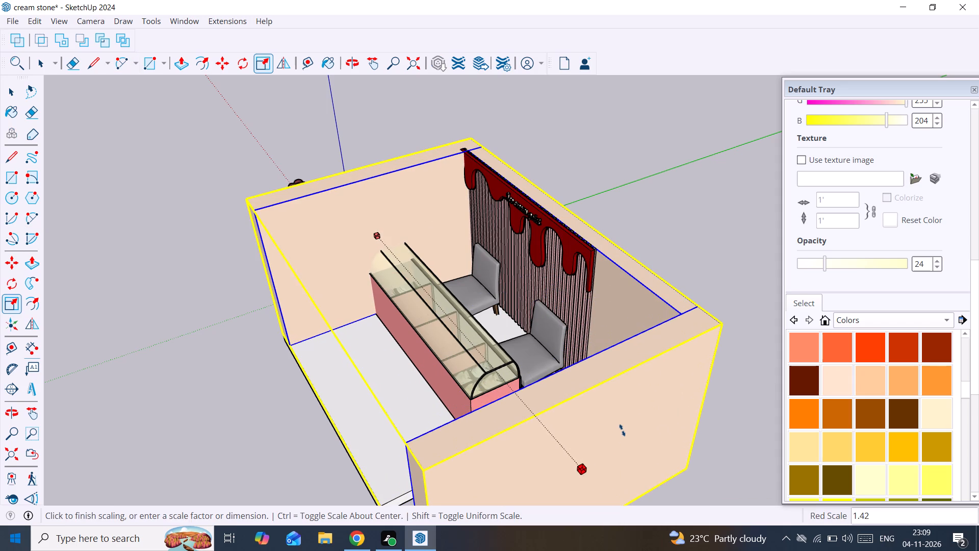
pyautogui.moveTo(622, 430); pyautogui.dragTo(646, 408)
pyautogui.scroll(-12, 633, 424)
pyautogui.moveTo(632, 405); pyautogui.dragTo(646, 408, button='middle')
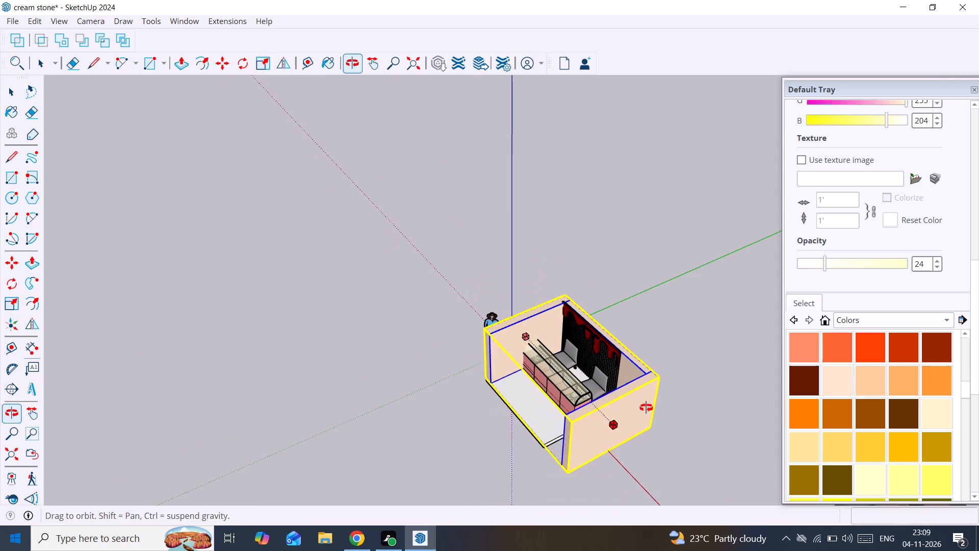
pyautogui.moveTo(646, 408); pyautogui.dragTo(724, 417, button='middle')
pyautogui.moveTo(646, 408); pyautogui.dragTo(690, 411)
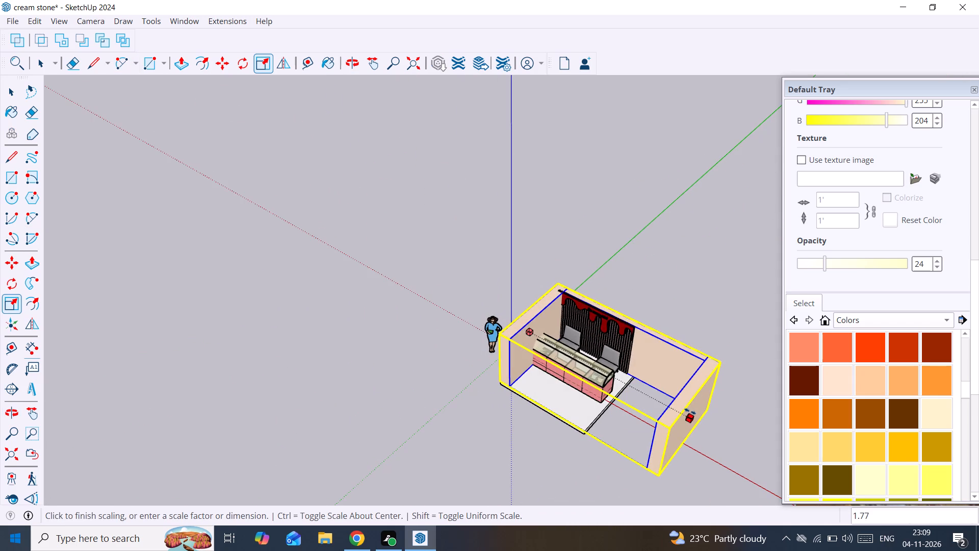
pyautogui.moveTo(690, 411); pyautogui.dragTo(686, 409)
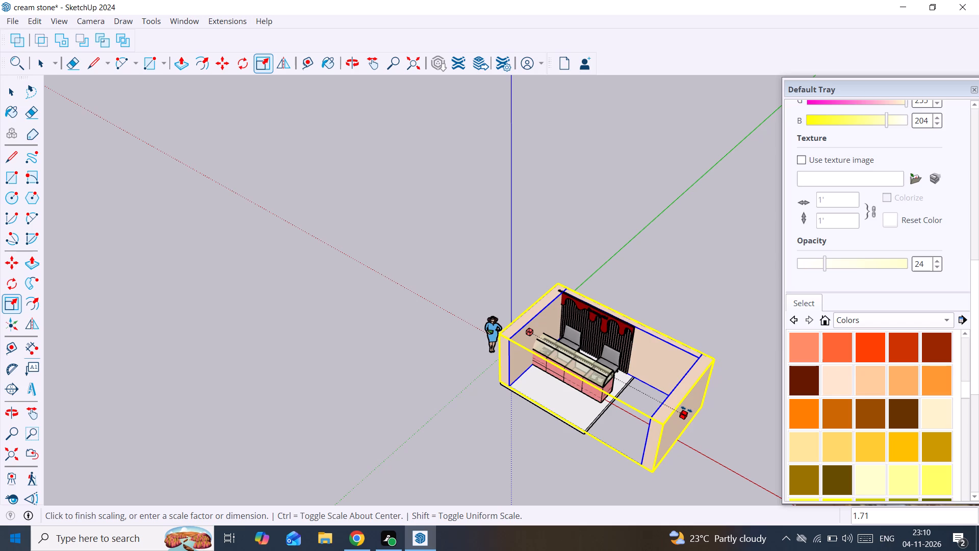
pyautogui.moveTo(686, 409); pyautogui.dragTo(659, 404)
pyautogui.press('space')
# Measure the back wall's outer length again from behind the shop with a linear dimension between its top corners.
pyautogui.moveTo(653, 401); pyautogui.dragTo(463, 400, button='middle')
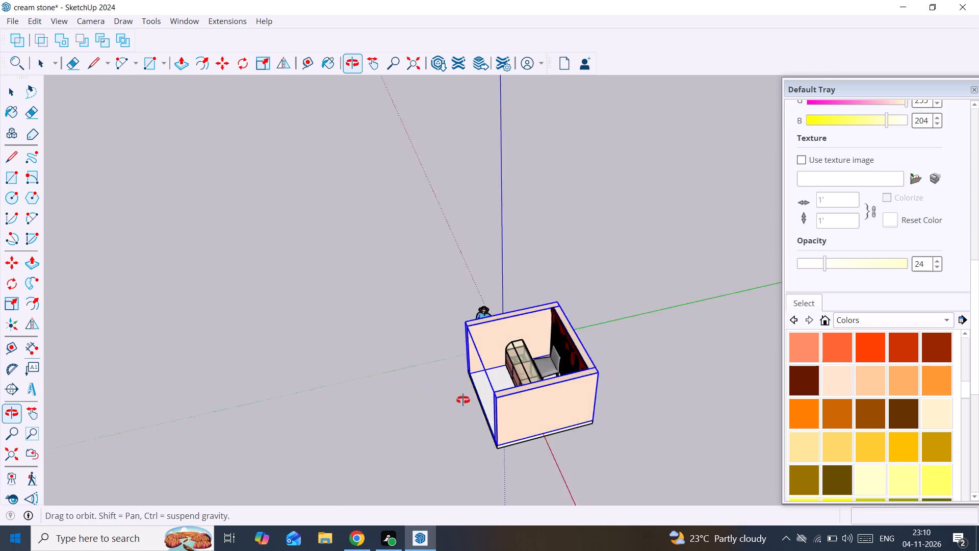
pyautogui.moveTo(463, 400); pyautogui.dragTo(261, 381, button='middle')
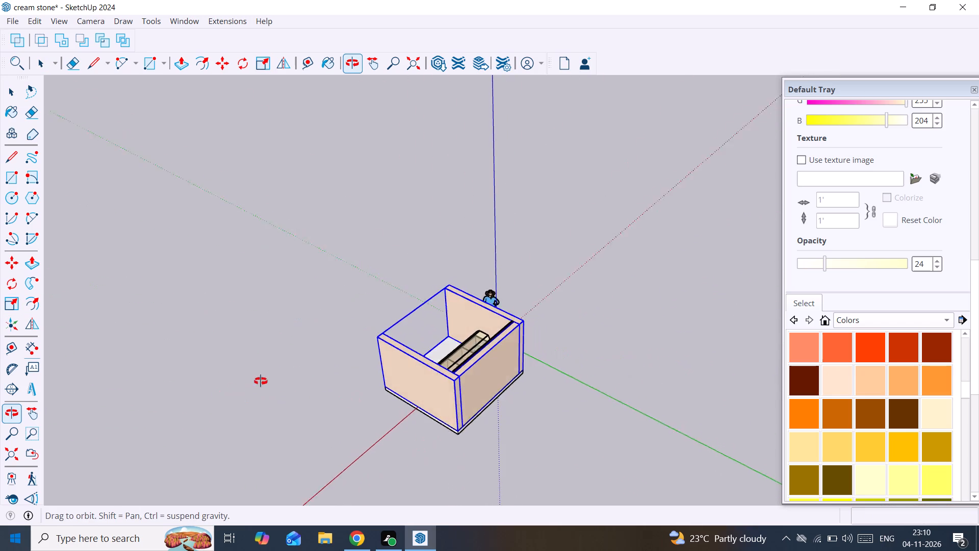
pyautogui.moveTo(261, 381); pyautogui.dragTo(264, 380, button='middle')
pyautogui.scroll(2, 493, 350)
pyautogui.scroll(3, 532, 339)
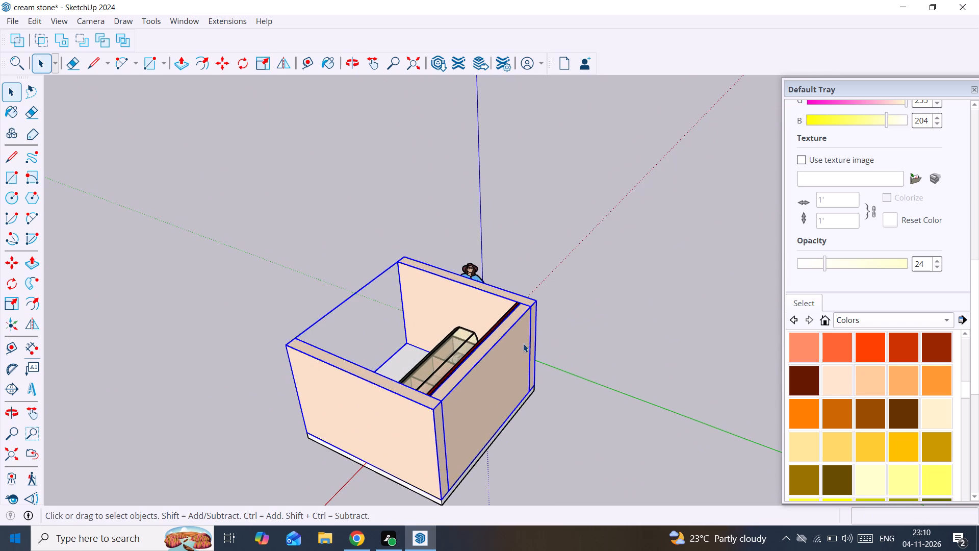
pyautogui.click(36, 342)
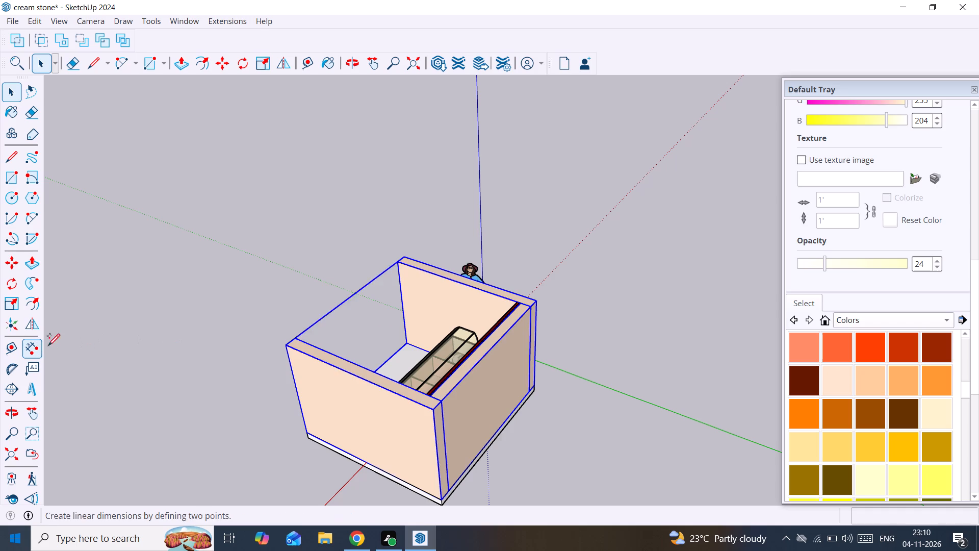
pyautogui.click(536, 302)
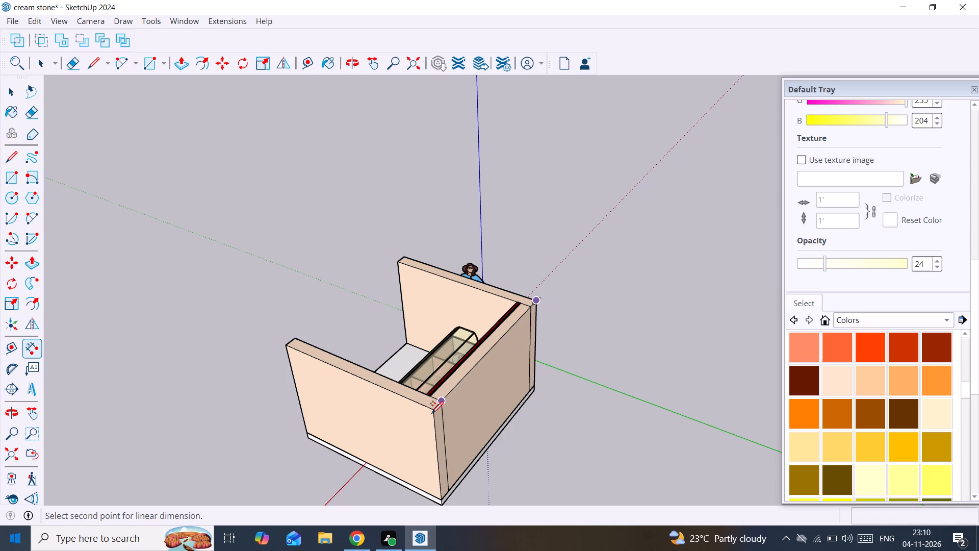
pyautogui.click(431, 410)
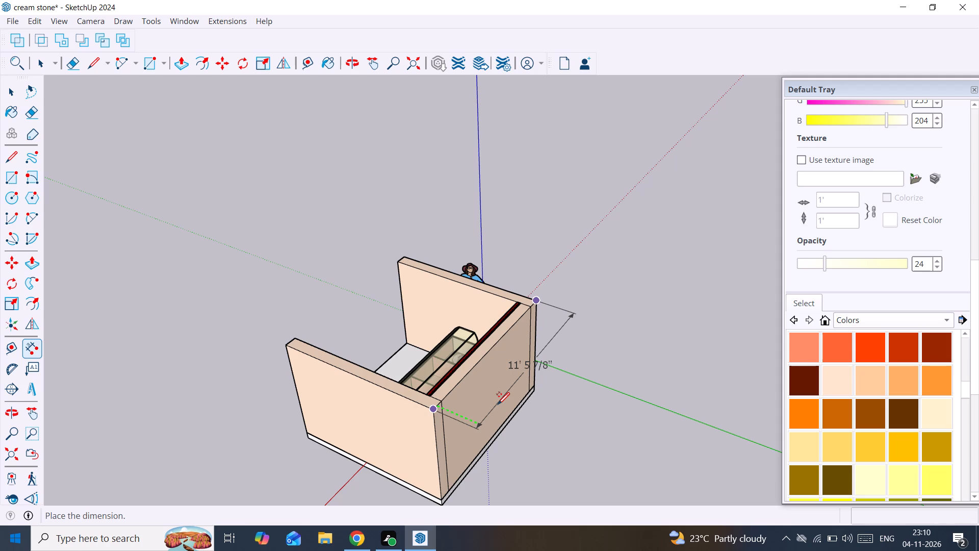
pyautogui.press('space')
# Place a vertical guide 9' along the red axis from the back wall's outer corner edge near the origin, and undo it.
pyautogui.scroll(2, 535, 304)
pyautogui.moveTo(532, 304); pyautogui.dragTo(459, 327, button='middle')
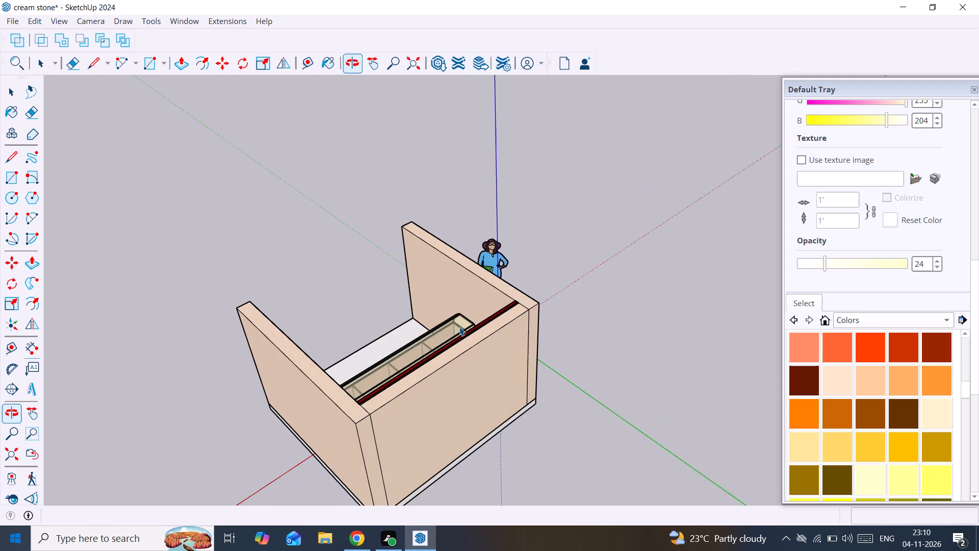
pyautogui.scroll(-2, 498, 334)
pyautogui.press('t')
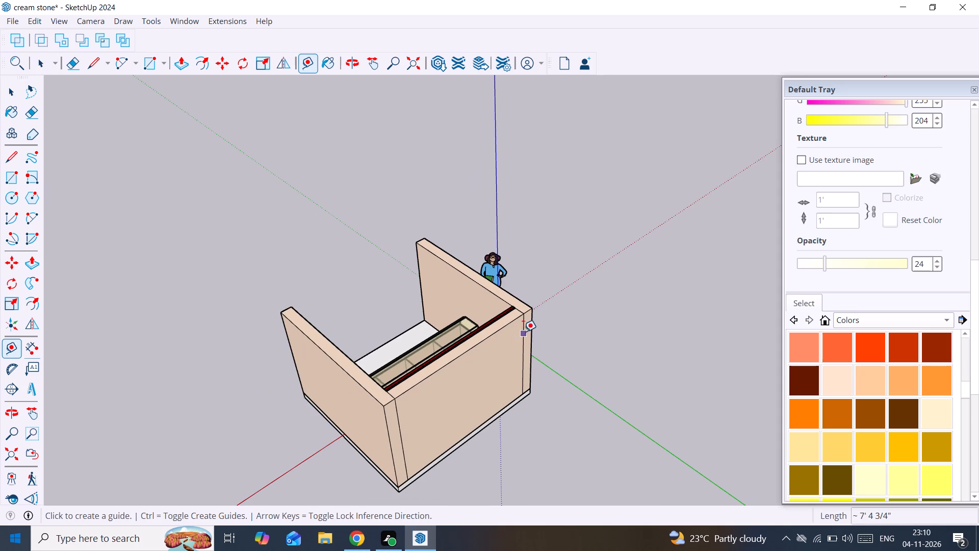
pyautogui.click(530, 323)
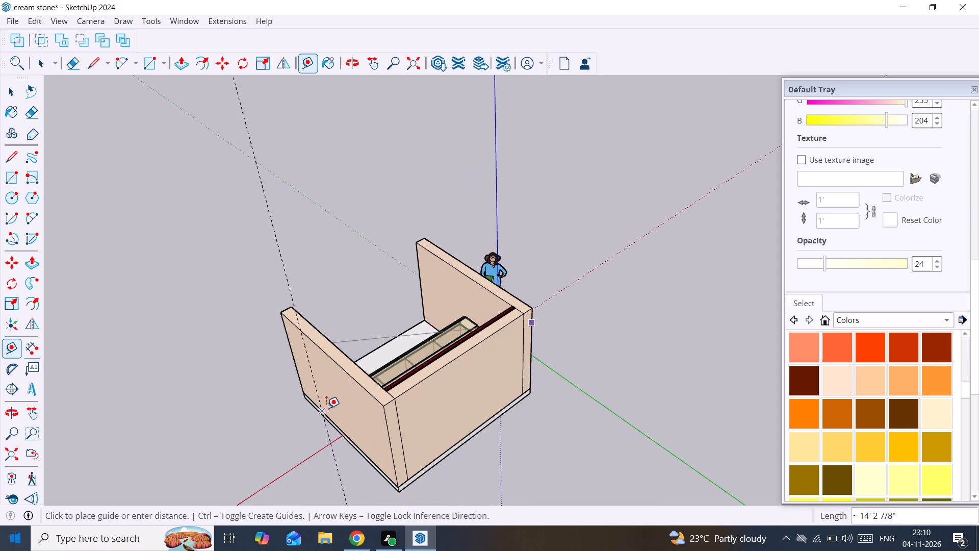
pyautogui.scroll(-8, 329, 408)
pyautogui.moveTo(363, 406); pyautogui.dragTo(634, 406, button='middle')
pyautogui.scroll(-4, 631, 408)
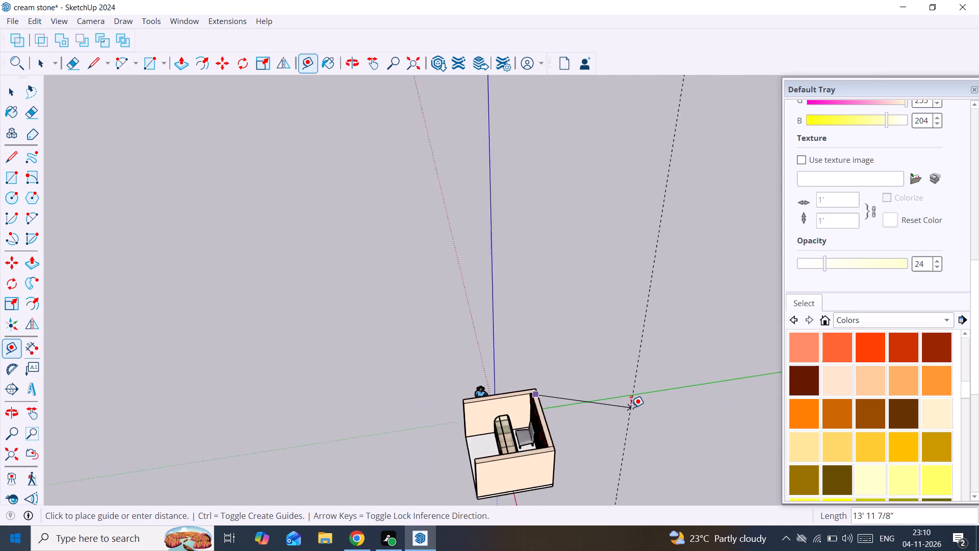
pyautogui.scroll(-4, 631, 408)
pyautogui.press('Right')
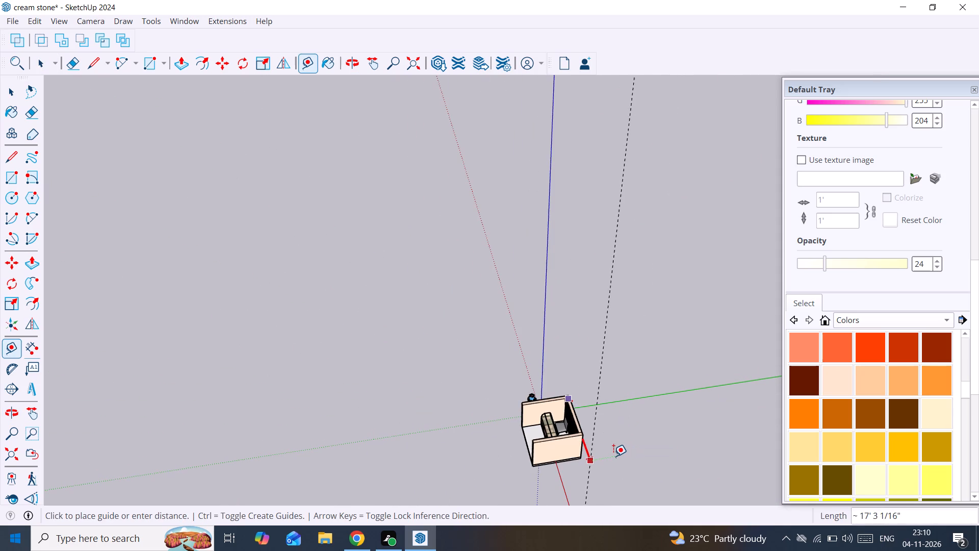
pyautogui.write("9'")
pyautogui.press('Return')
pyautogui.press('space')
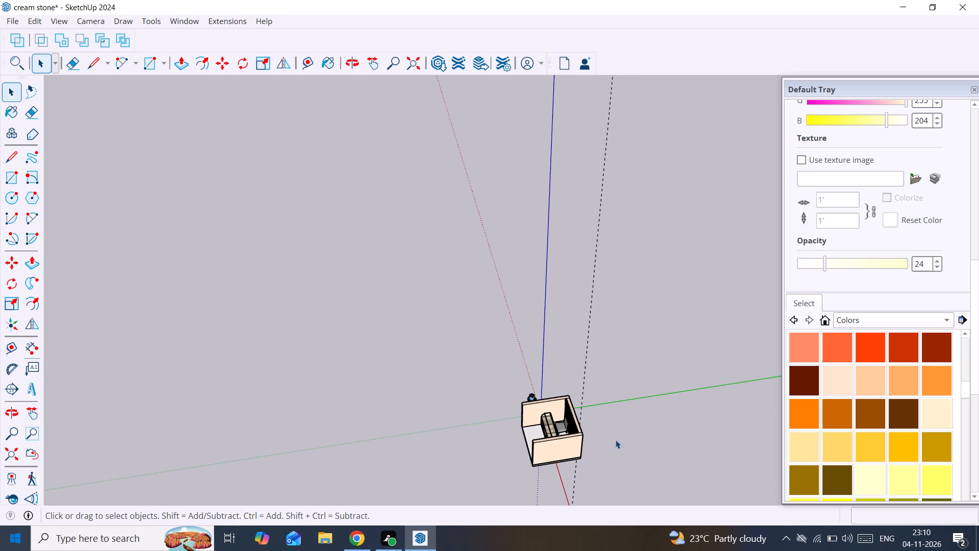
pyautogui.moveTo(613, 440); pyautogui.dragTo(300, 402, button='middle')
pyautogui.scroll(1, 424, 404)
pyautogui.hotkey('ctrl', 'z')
# Place a vertical guide 19' along the red axis from the back wall's outer corner edge near the origin.
pyautogui.scroll(1, 487, 437)
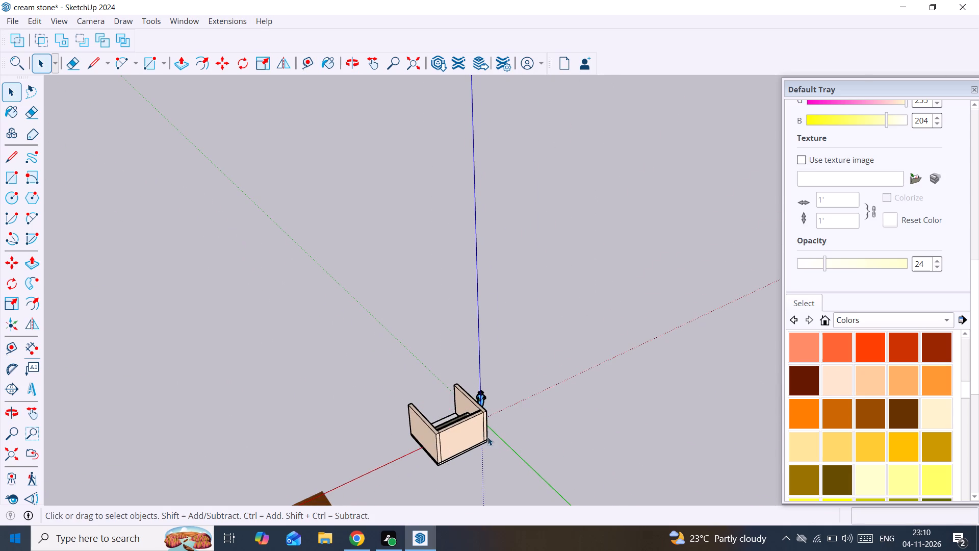
pyautogui.scroll(1, 487, 437)
pyautogui.press('t')
pyautogui.scroll(6, 483, 430)
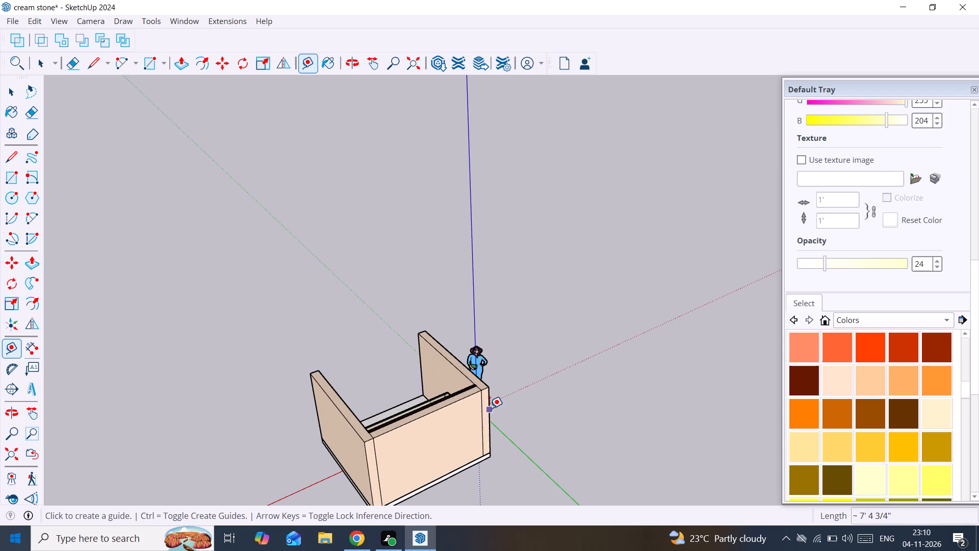
pyautogui.click(489, 408)
pyautogui.scroll(-8, 341, 466)
pyautogui.press('Right')
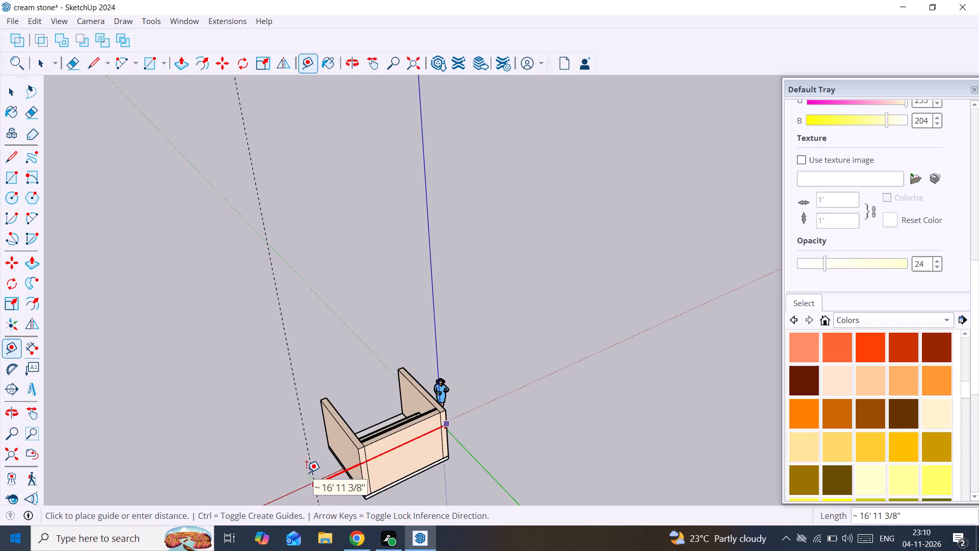
pyautogui.write("19'")
pyautogui.press('Return')
pyautogui.press('space')
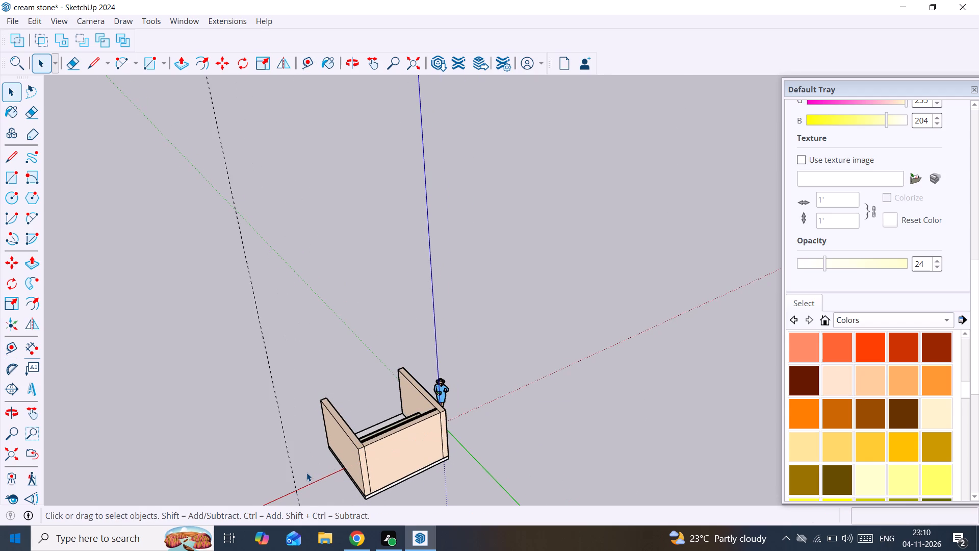
# Scale the shop walls group along the red axis, stretching its far side wall out to the 19' guide.
pyautogui.scroll(-8, 306, 472)
pyautogui.moveTo(311, 472); pyautogui.dragTo(570, 478, button='middle')
pyautogui.scroll(-9, 570, 478)
pyautogui.moveTo(570, 467); pyautogui.dragTo(575, 364, button='middle')
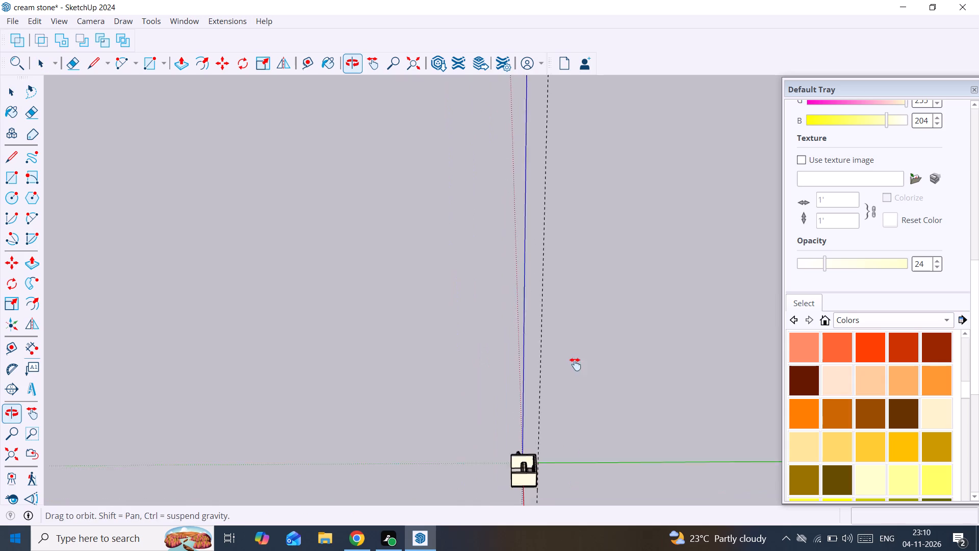
pyautogui.moveTo(575, 364); pyautogui.dragTo(577, 270, button='middle')
pyautogui.scroll(1, 519, 329)
pyautogui.moveTo(519, 329); pyautogui.dragTo(826, 378, button='middle')
pyautogui.scroll(4, 606, 278)
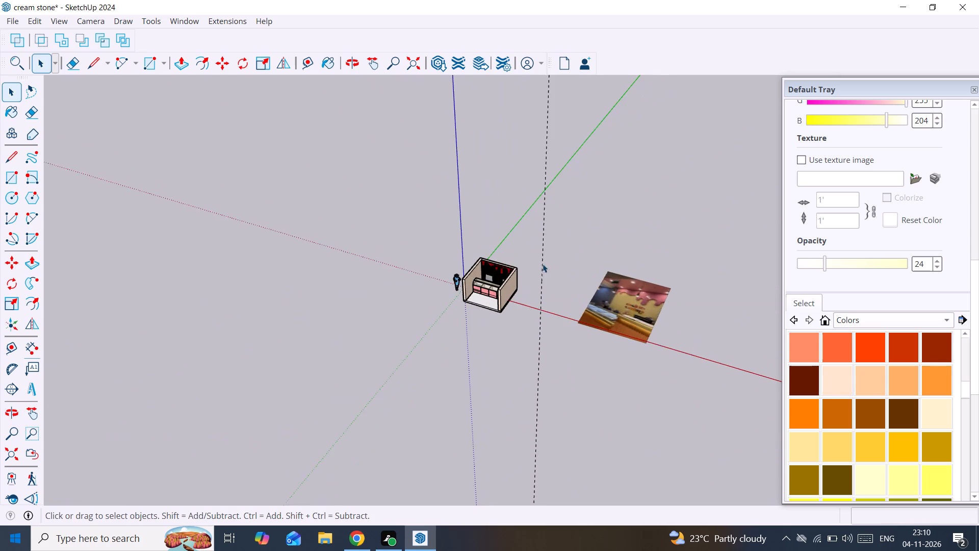
pyautogui.scroll(3, 543, 264)
pyautogui.click(509, 282)
pyautogui.scroll(4, 508, 285)
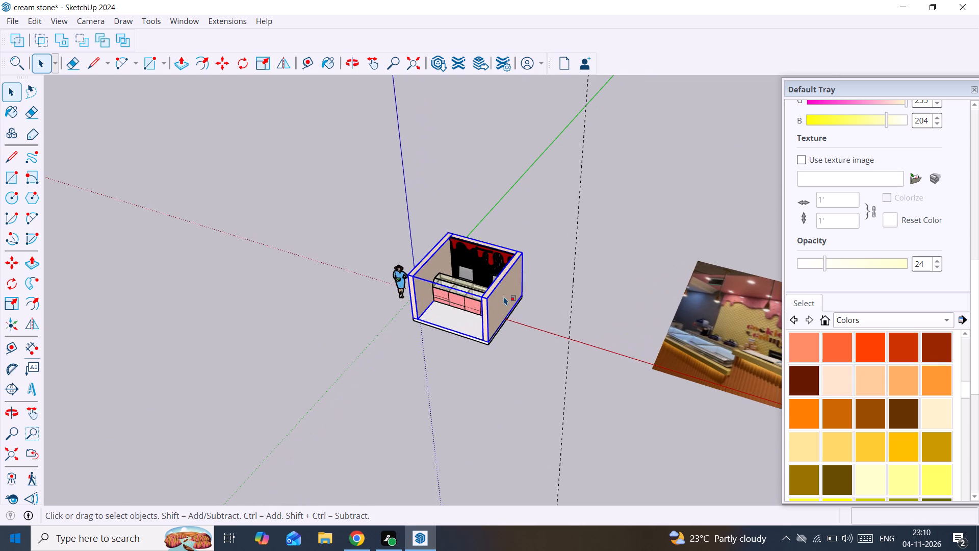
pyautogui.press('s')
pyautogui.moveTo(506, 299); pyautogui.dragTo(565, 283)
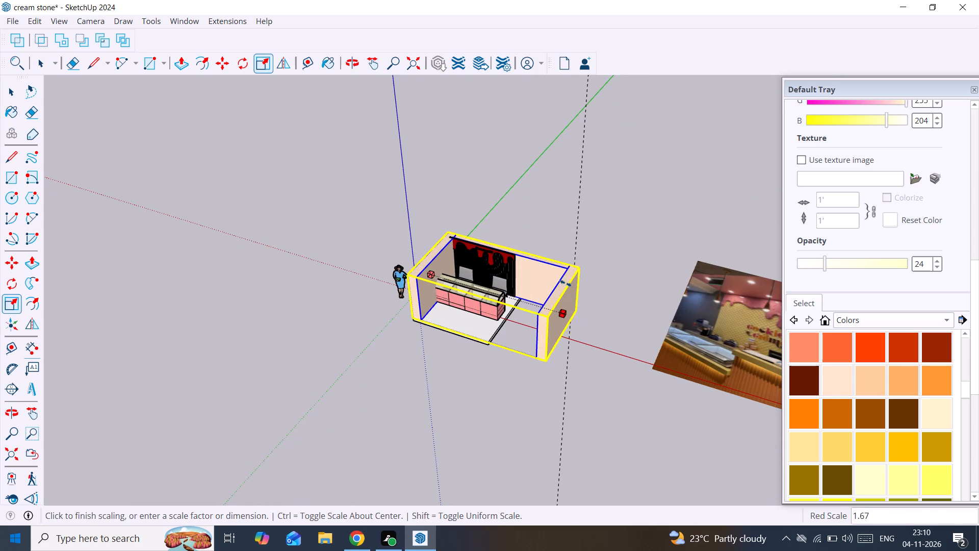
pyautogui.moveTo(565, 283); pyautogui.dragTo(578, 249)
pyautogui.press('space')
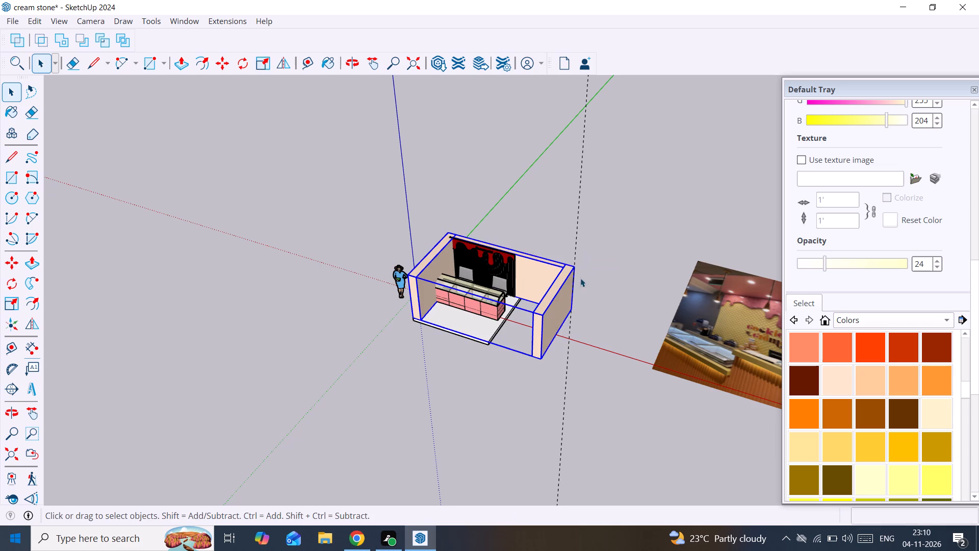
pyautogui.moveTo(470, 350); pyautogui.dragTo(584, 348, button='middle')
pyautogui.click(521, 411)
pyautogui.scroll(3, 517, 347)
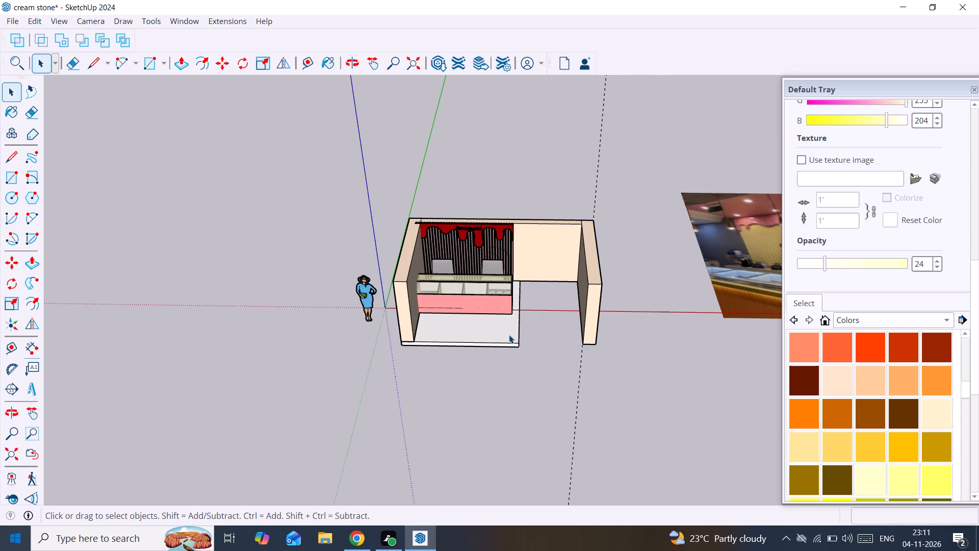
# Scale the floor slab along the red axis, stretching its open side out to the far side wall's outer face.
pyautogui.click(509, 335)
pyautogui.scroll(1, 515, 340)
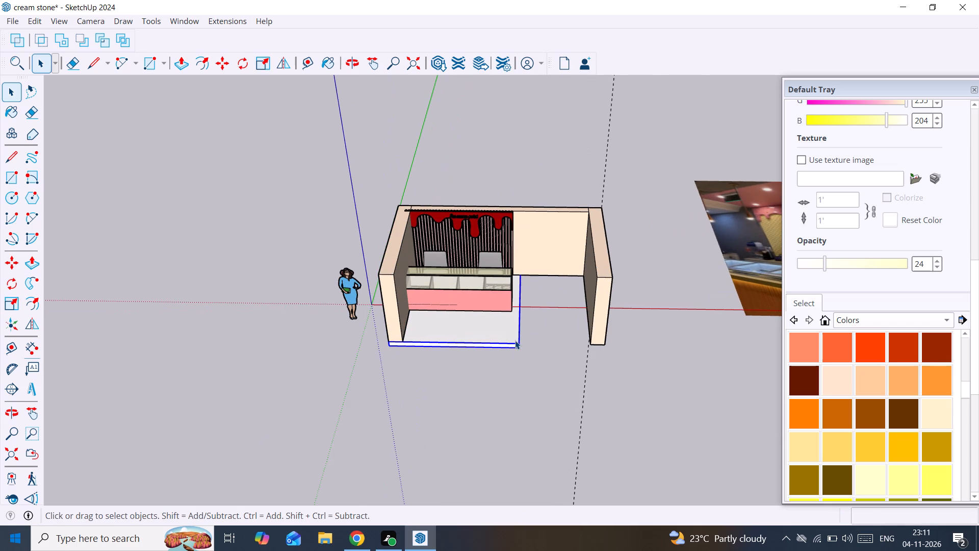
pyautogui.press('s')
pyautogui.scroll(1, 529, 336)
pyautogui.moveTo(529, 336); pyautogui.dragTo(389, 314, button='middle')
pyautogui.scroll(6, 495, 297)
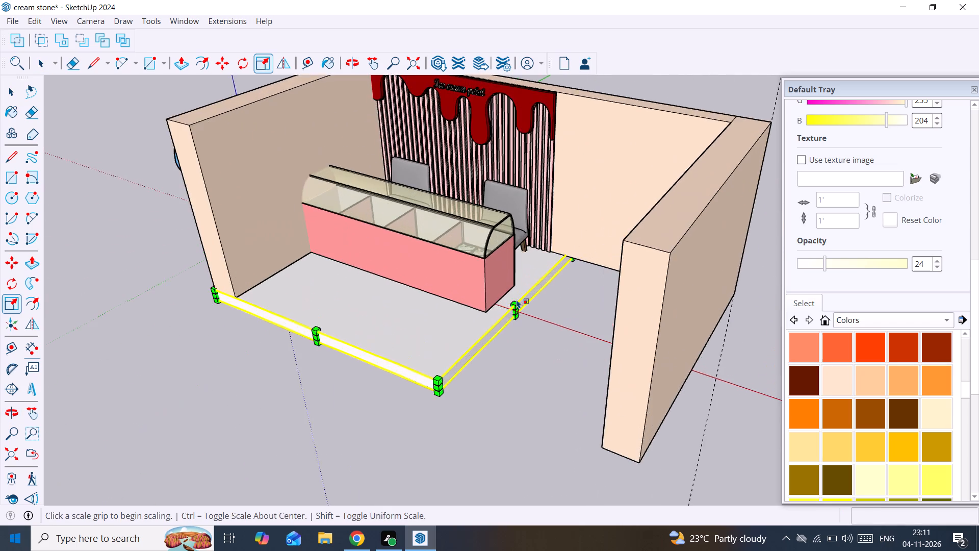
pyautogui.scroll(7, 517, 299)
pyautogui.moveTo(517, 311); pyautogui.dragTo(561, 319)
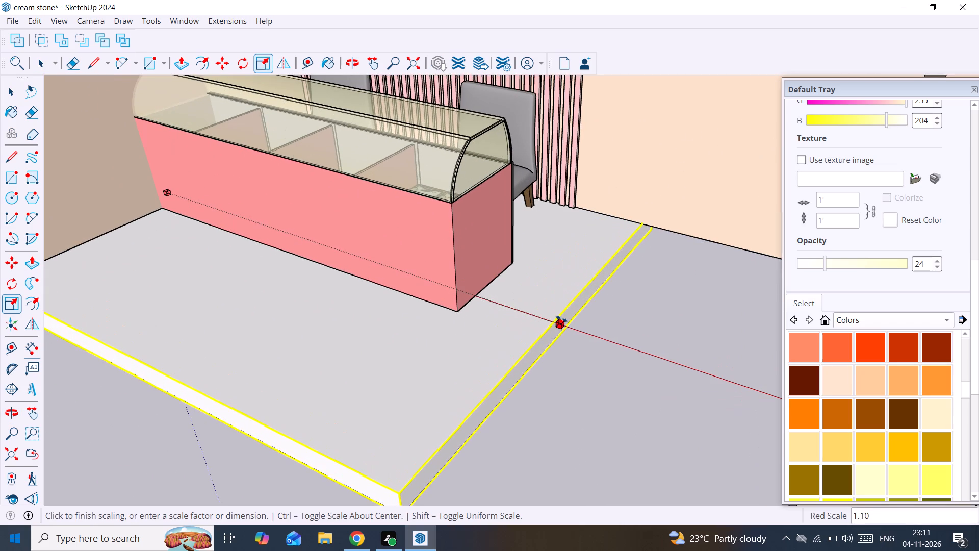
pyautogui.moveTo(561, 319); pyautogui.dragTo(667, 411)
pyautogui.scroll(-7, 561, 319)
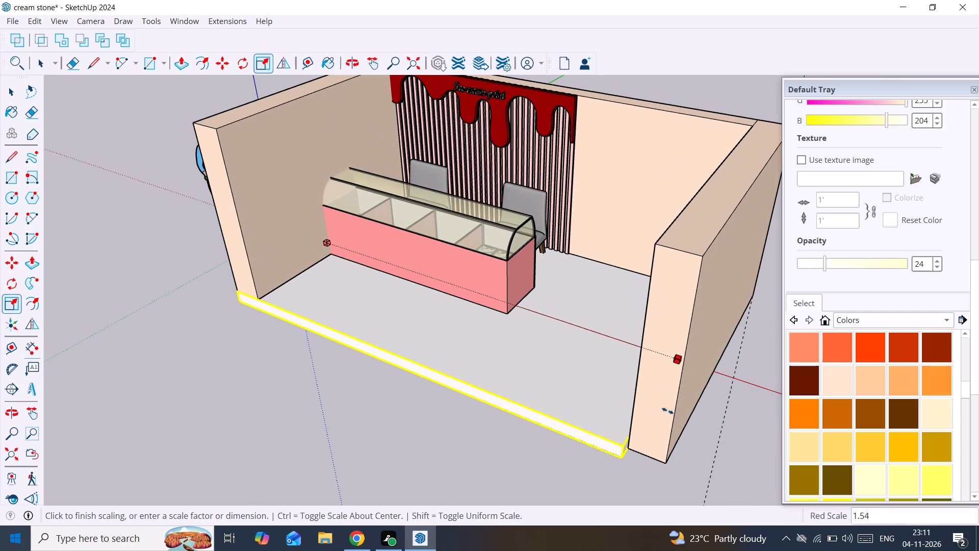
pyautogui.moveTo(667, 411); pyautogui.dragTo(673, 450)
pyautogui.press('space')
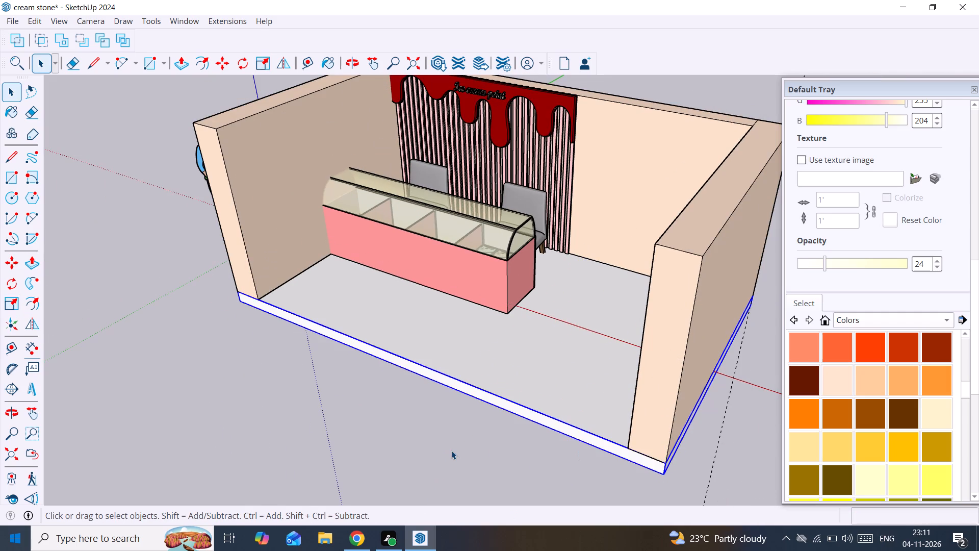
pyautogui.click(449, 450)
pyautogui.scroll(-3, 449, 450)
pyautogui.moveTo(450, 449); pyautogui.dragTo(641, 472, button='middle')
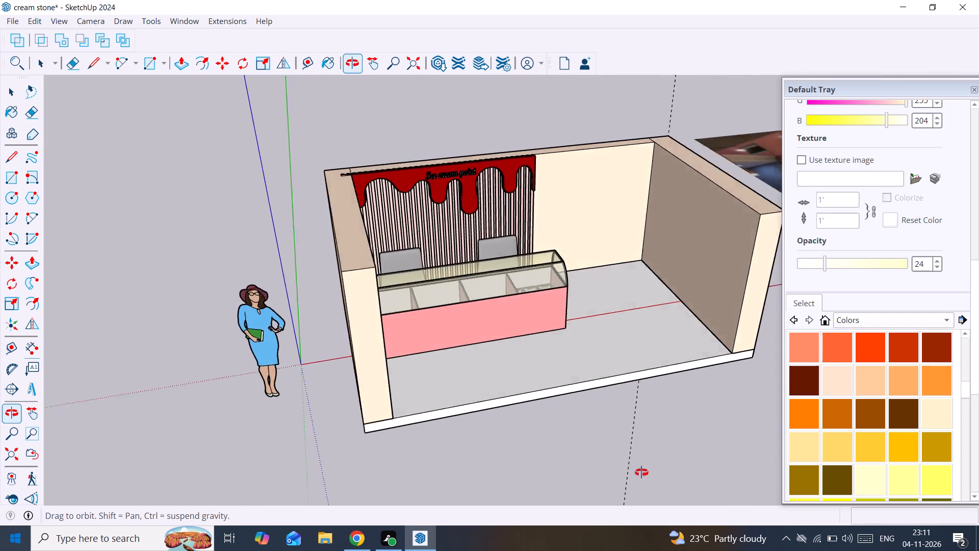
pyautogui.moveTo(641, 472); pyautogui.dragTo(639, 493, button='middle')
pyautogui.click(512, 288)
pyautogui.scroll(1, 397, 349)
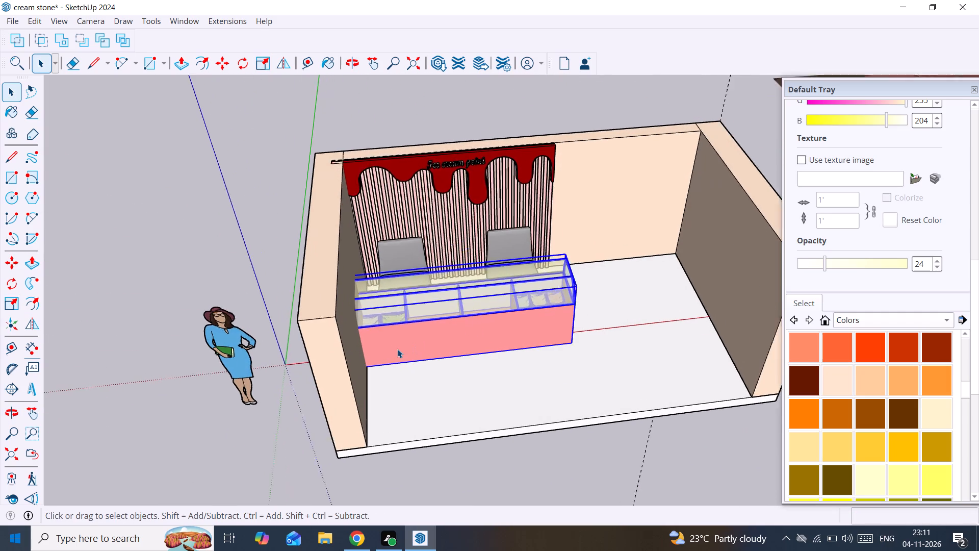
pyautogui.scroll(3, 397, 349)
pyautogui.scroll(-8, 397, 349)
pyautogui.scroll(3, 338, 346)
# Inside the walls group, add a linear dimension across the front-end thickness of the side wall near the origin.
pyautogui.doubleClick(361, 320)
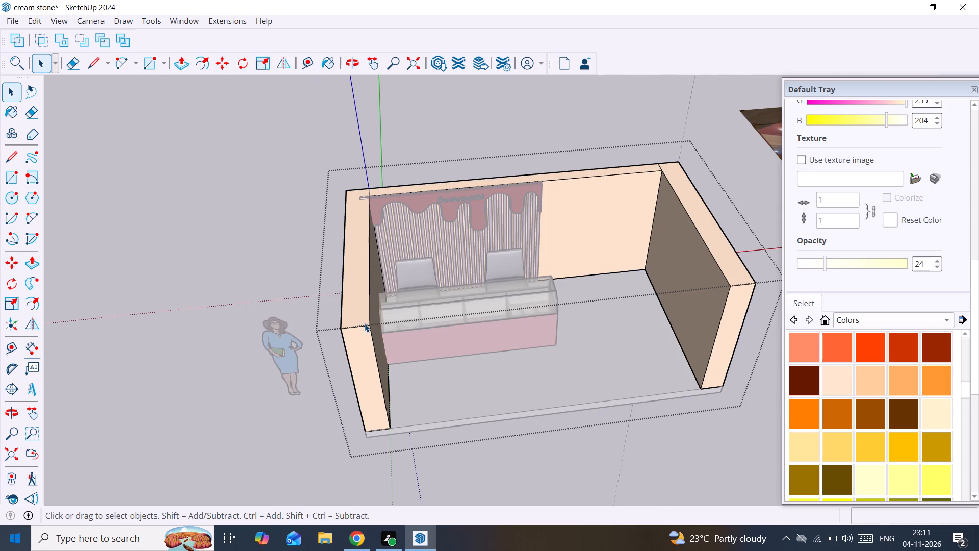
pyautogui.scroll(2, 365, 323)
pyautogui.keyDown('shift'); pyautogui.moveTo(365, 323); pyautogui.dragTo(346, 353, button='middle'); pyautogui.keyUp('shift')
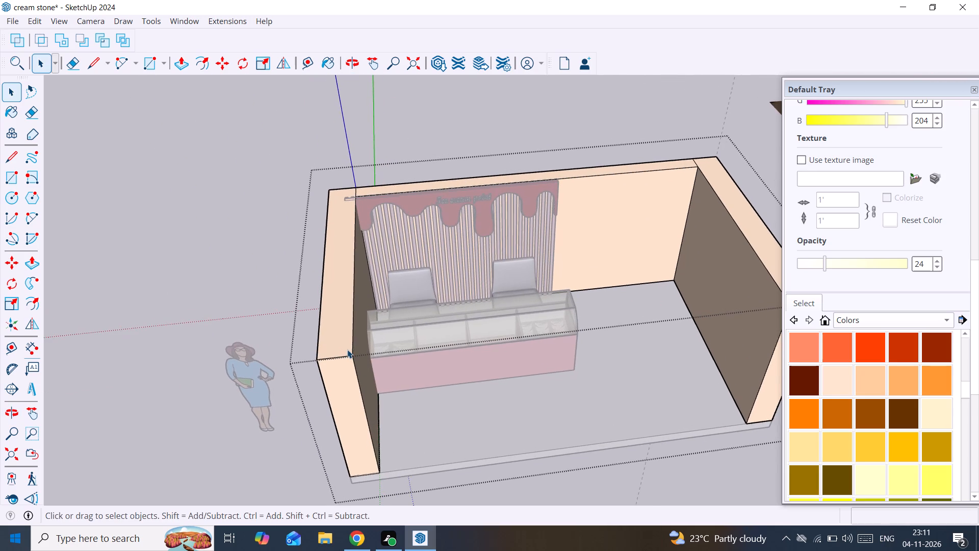
pyautogui.scroll(1, 347, 349)
pyautogui.moveTo(347, 349); pyautogui.dragTo(272, 342, button='middle')
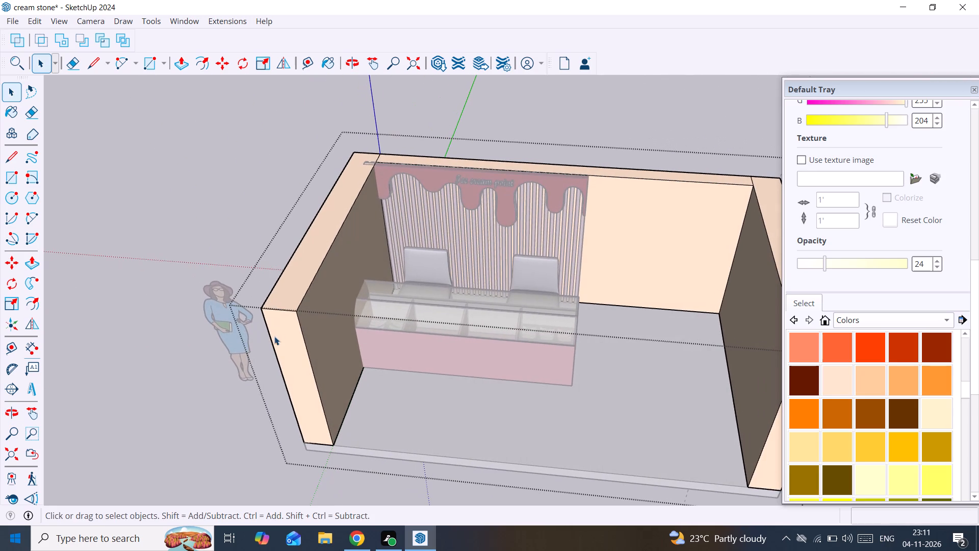
pyautogui.scroll(4, 310, 330)
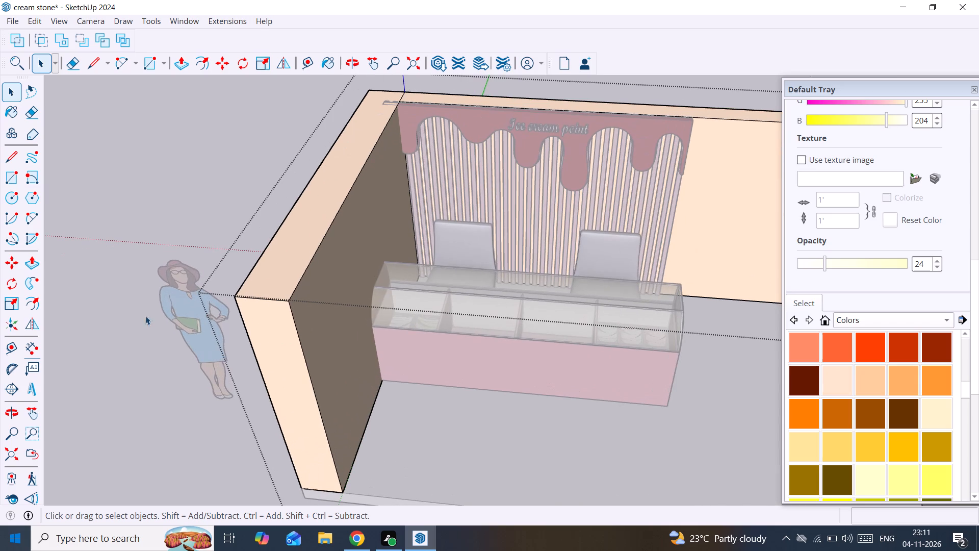
pyautogui.click(36, 350)
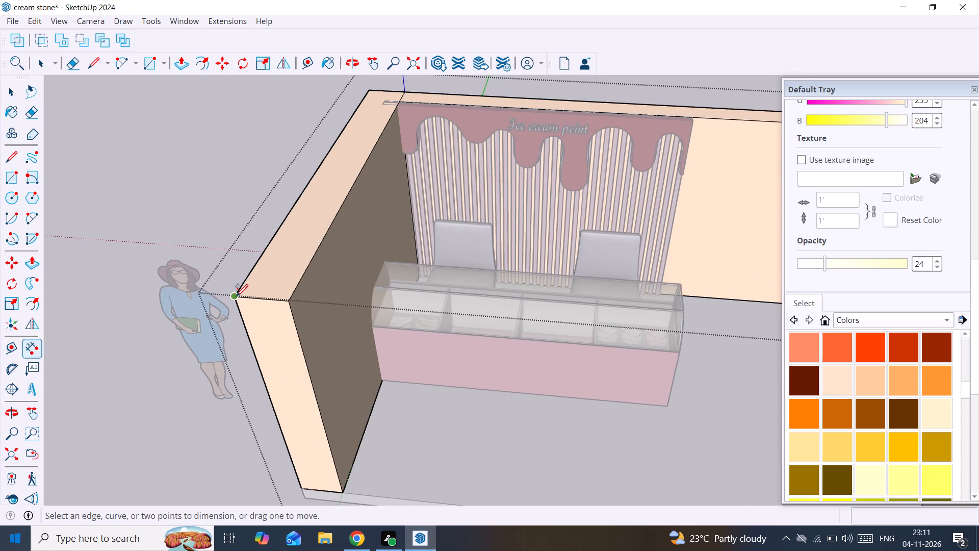
pyautogui.click(236, 295)
pyautogui.click(286, 302)
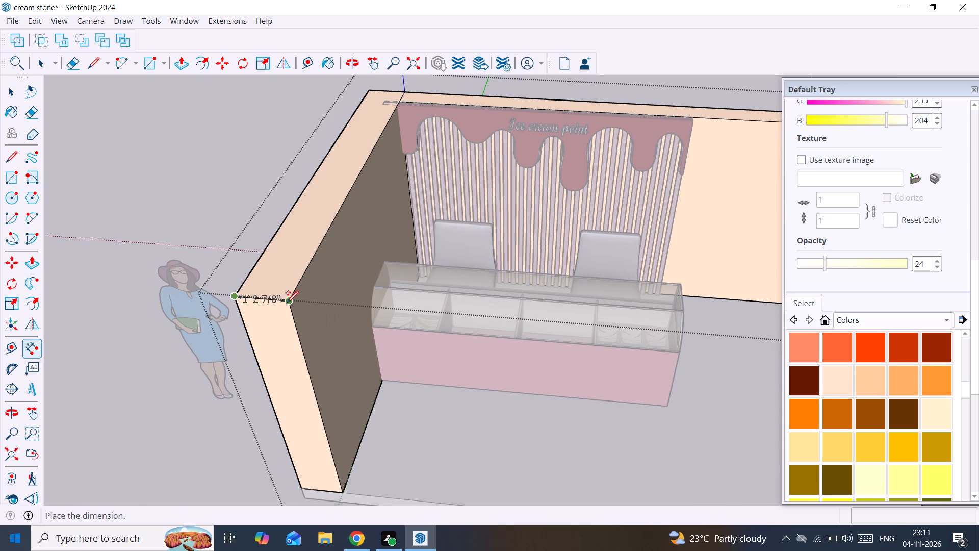
pyautogui.press('space')
pyautogui.click(39, 345)
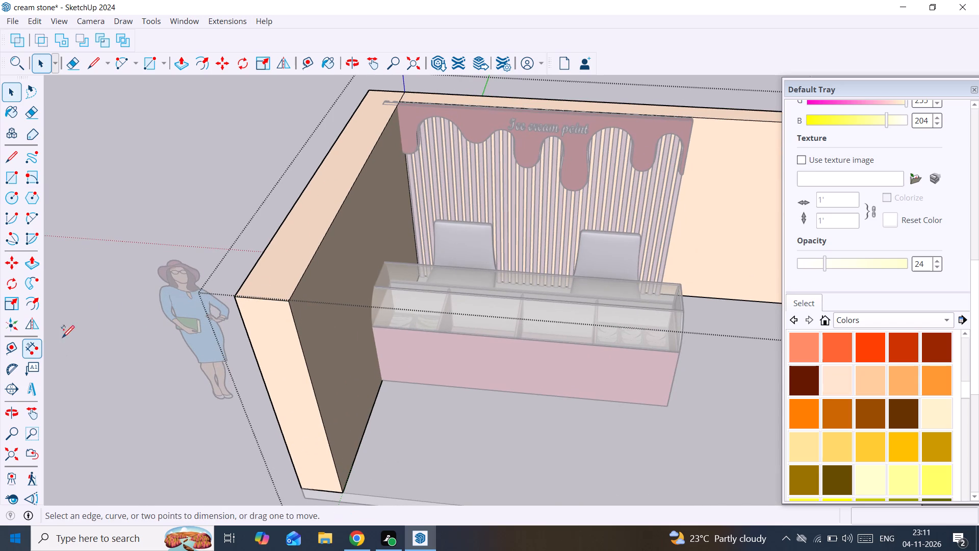
pyautogui.click(235, 295)
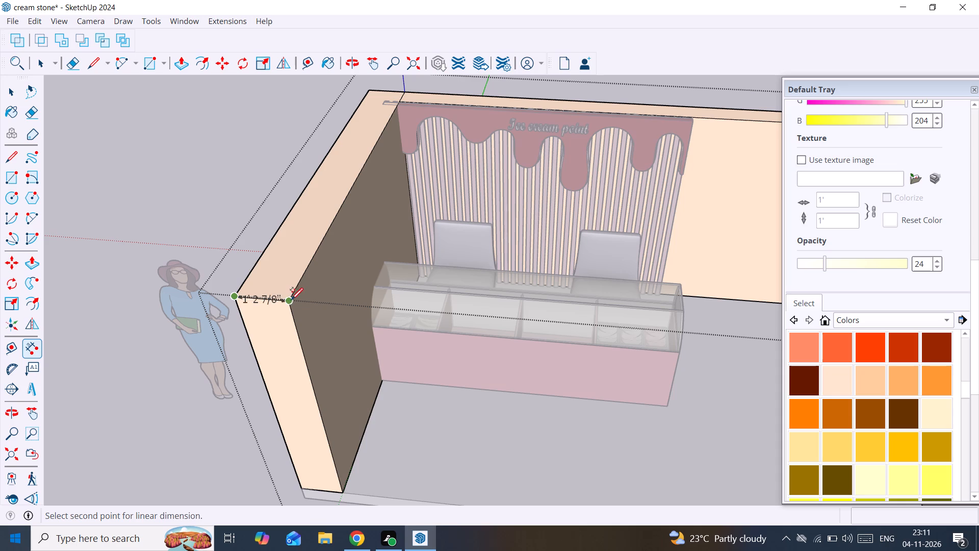
pyautogui.click(291, 299)
pyautogui.click(289, 346)
pyautogui.press('space')
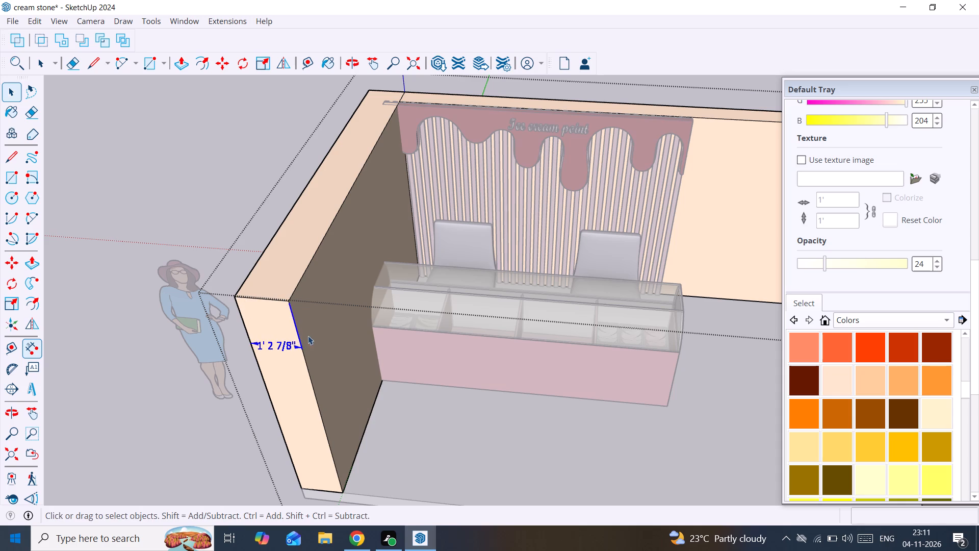
# Push the near side wall's inner face outward 5 1/2" and another 3/8", thinning the wall to 9".
pyautogui.click(315, 332)
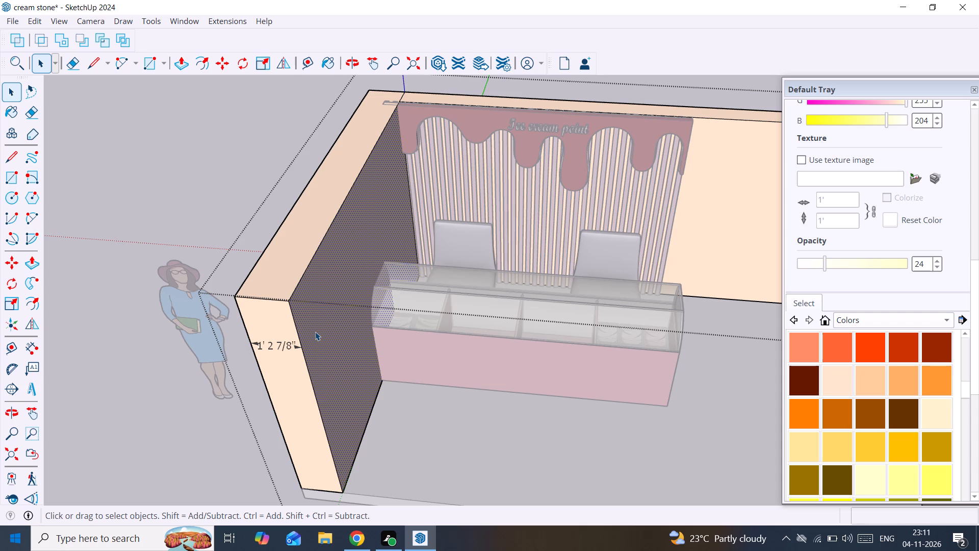
pyautogui.press('p')
pyautogui.click(315, 332)
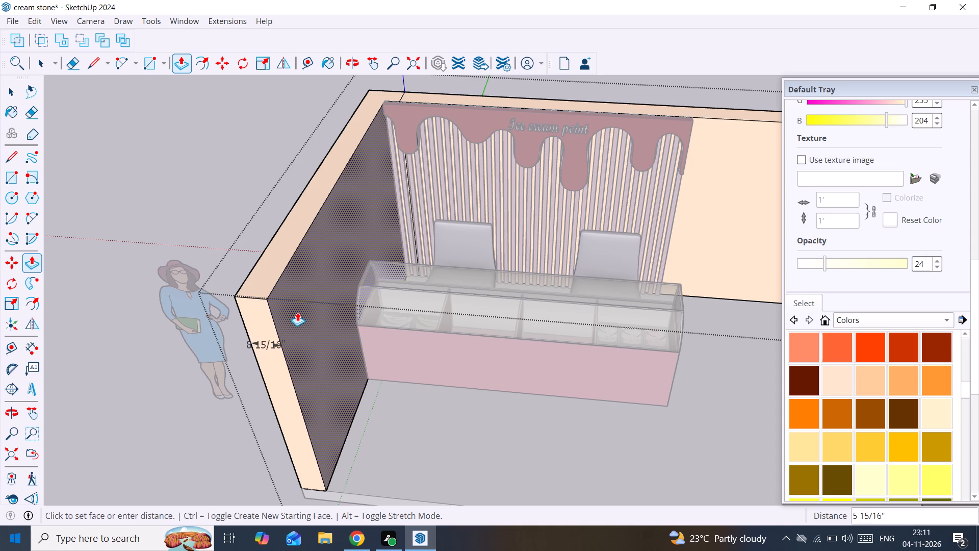
pyautogui.click(299, 312)
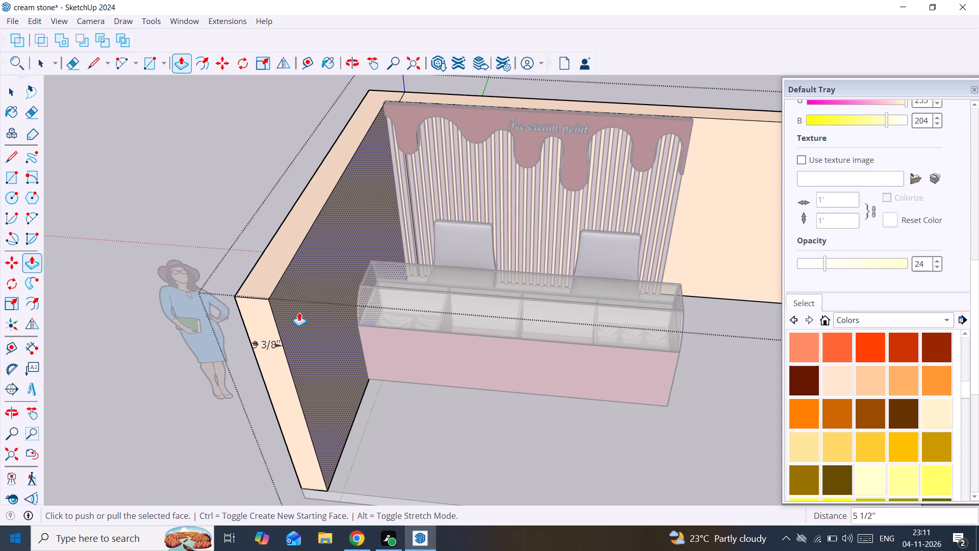
pyautogui.click(299, 312)
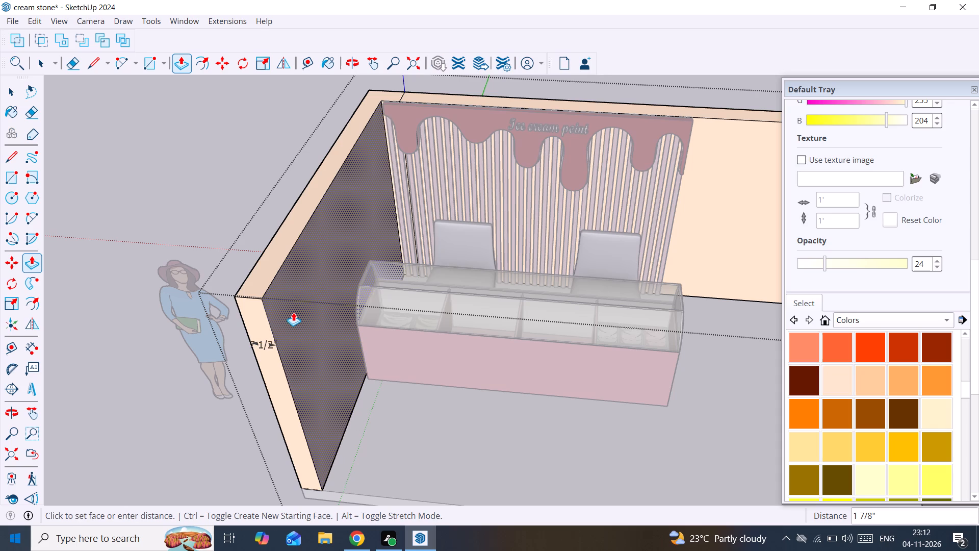
pyautogui.write('3/')
pyautogui.press('8')
pyautogui.hotkey('shift', '"')
pyautogui.press('Return')
pyautogui.press('space')
# Add a linear dimension across the front-end thickness of the far side wall.
pyautogui.scroll(-4, 293, 312)
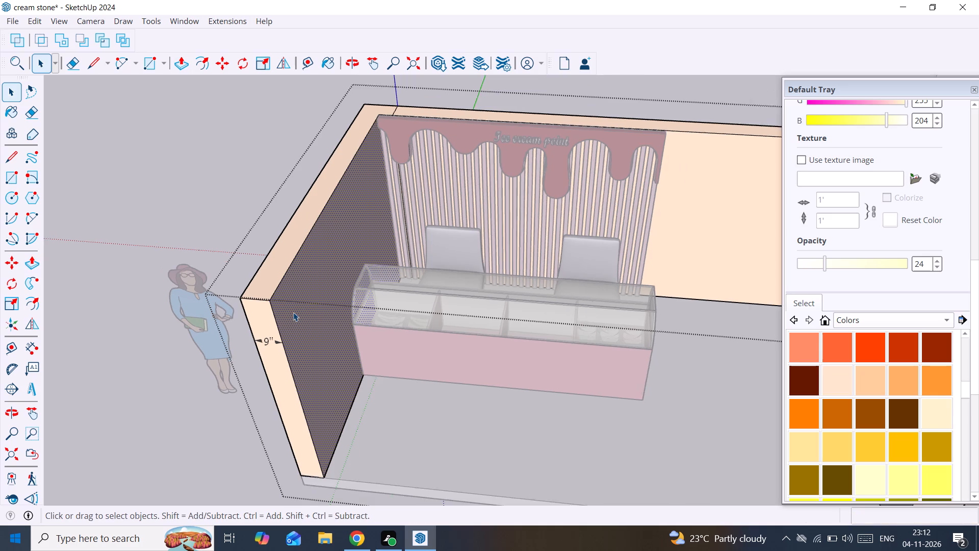
pyautogui.scroll(-7, 293, 312)
pyautogui.moveTo(359, 313); pyautogui.dragTo(630, 313, button='middle')
pyautogui.scroll(3, 653, 286)
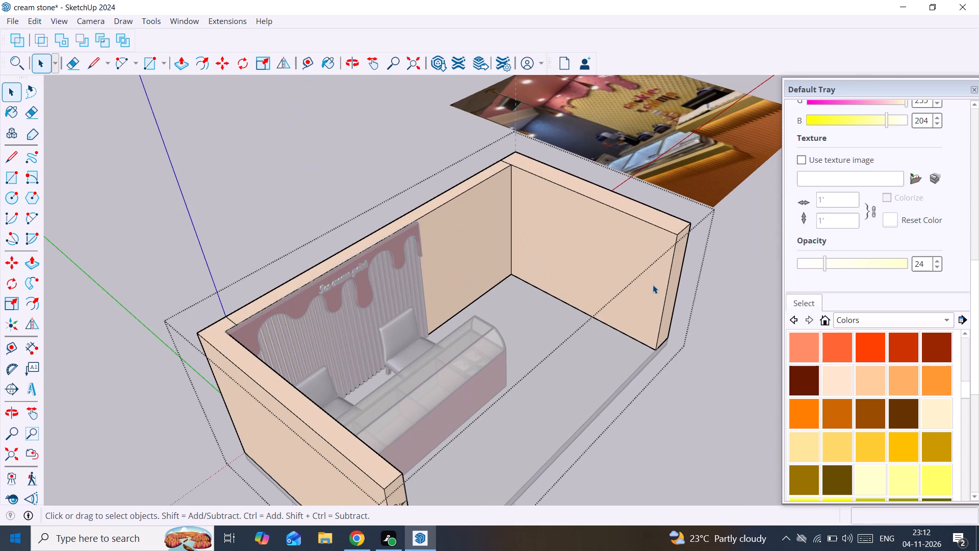
pyautogui.click(653, 285)
pyautogui.moveTo(653, 285); pyautogui.dragTo(569, 291, button='middle')
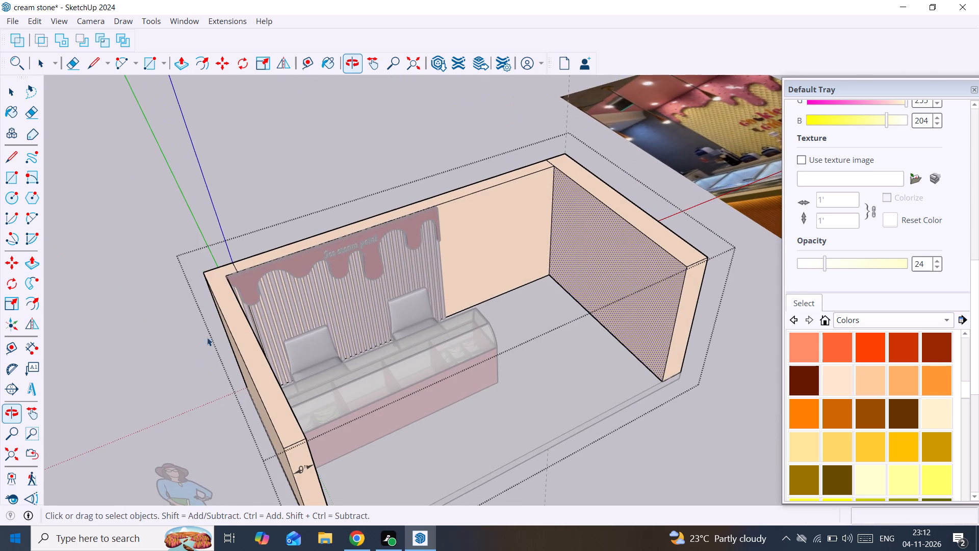
pyautogui.click(28, 344)
pyautogui.scroll(2, 688, 260)
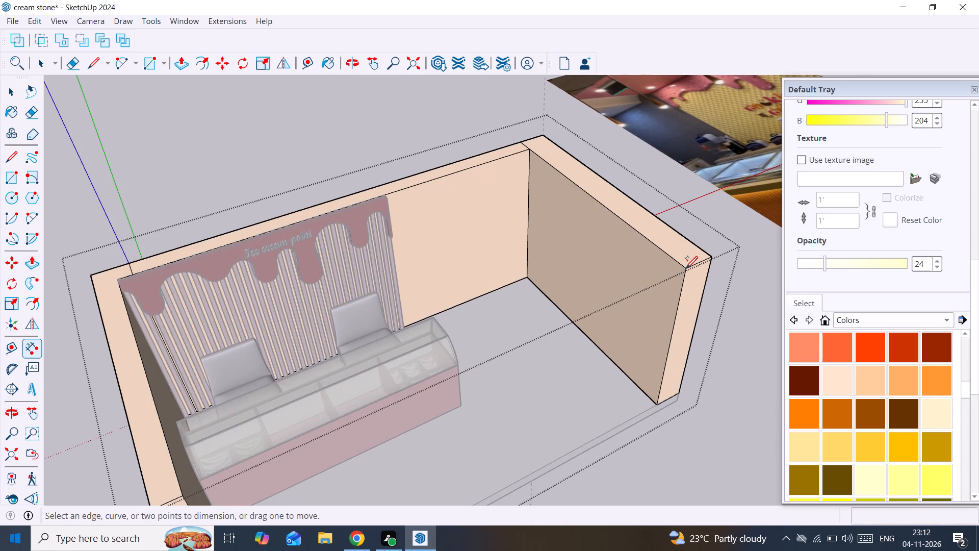
pyautogui.click(686, 266)
pyautogui.click(713, 254)
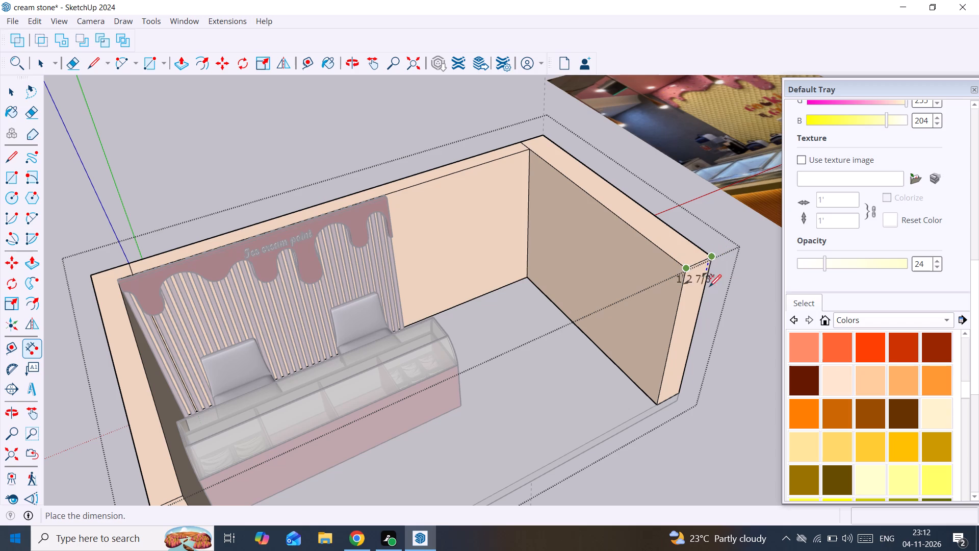
pyautogui.click(708, 294)
pyautogui.scroll(3, 663, 304)
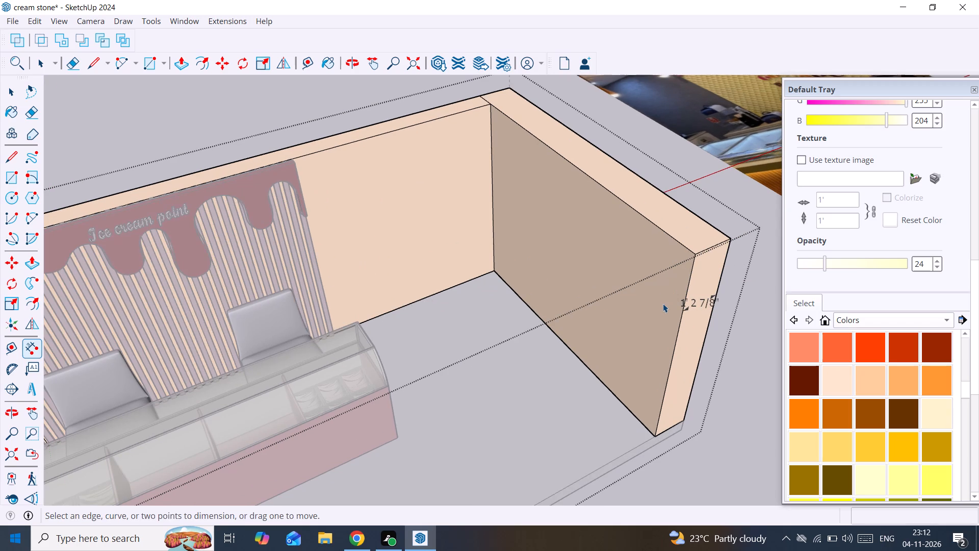
pyautogui.press('space')
pyautogui.press('space')
# Push the far side wall's inner face outward 5 1/8" and another 3/4", thinning it to 9", and leave the walls group.
pyautogui.click(663, 304)
pyautogui.press('p')
pyautogui.click(663, 304)
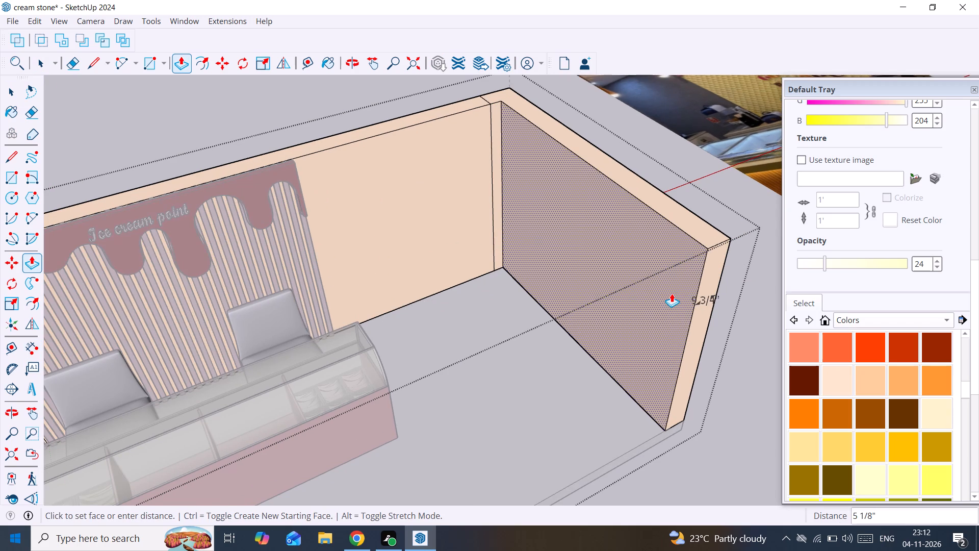
pyautogui.click(672, 293)
pyautogui.click(672, 293)
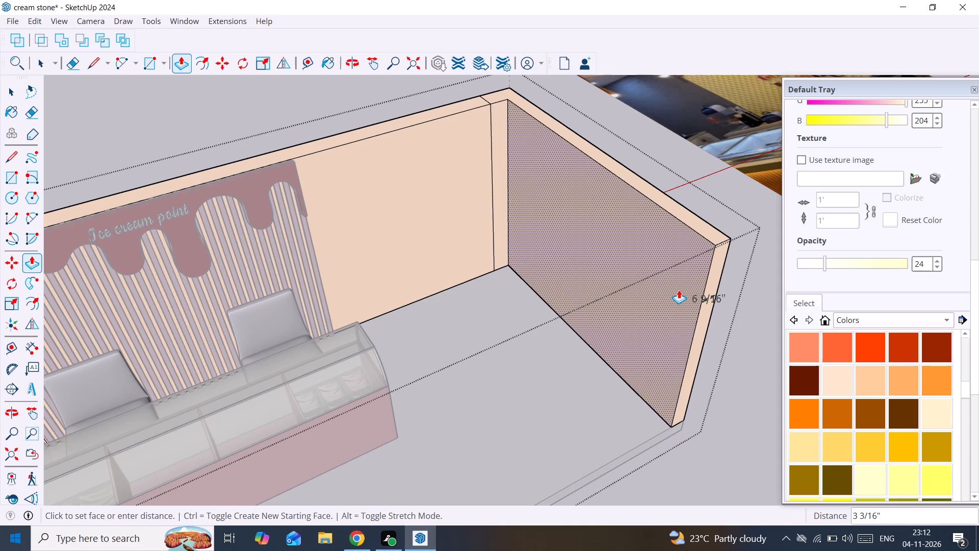
pyautogui.write('3/4"')
pyautogui.press('Return')
pyautogui.press('space')
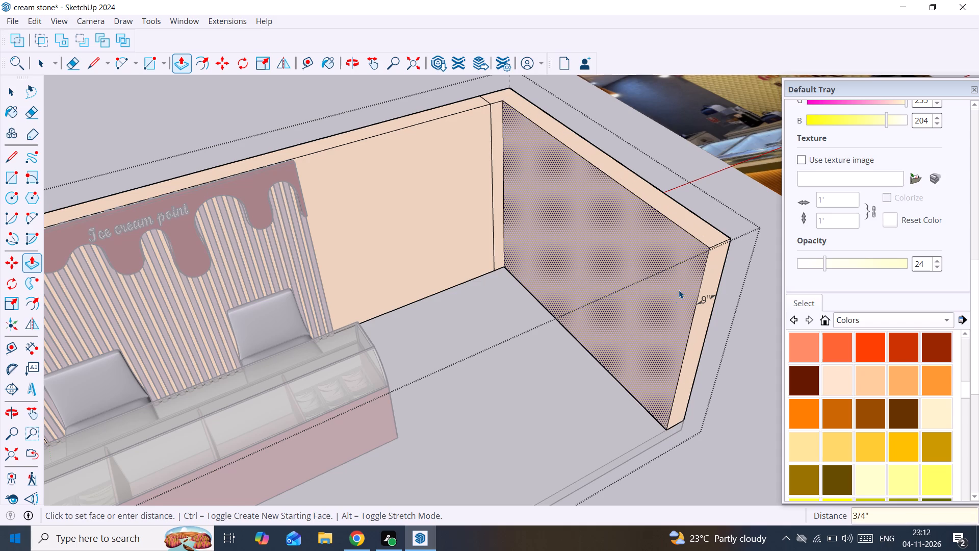
pyautogui.scroll(-3, 665, 252)
pyautogui.moveTo(532, 154); pyautogui.dragTo(494, 266, button='middle')
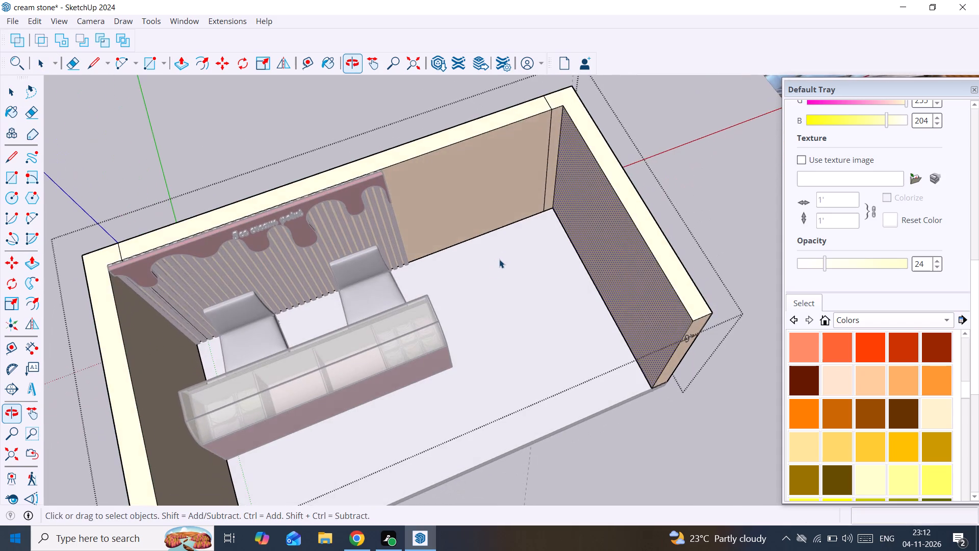
pyautogui.scroll(-4, 505, 250)
pyautogui.moveTo(505, 249); pyautogui.dragTo(443, 12, button='middle')
pyautogui.scroll(3, 409, 345)
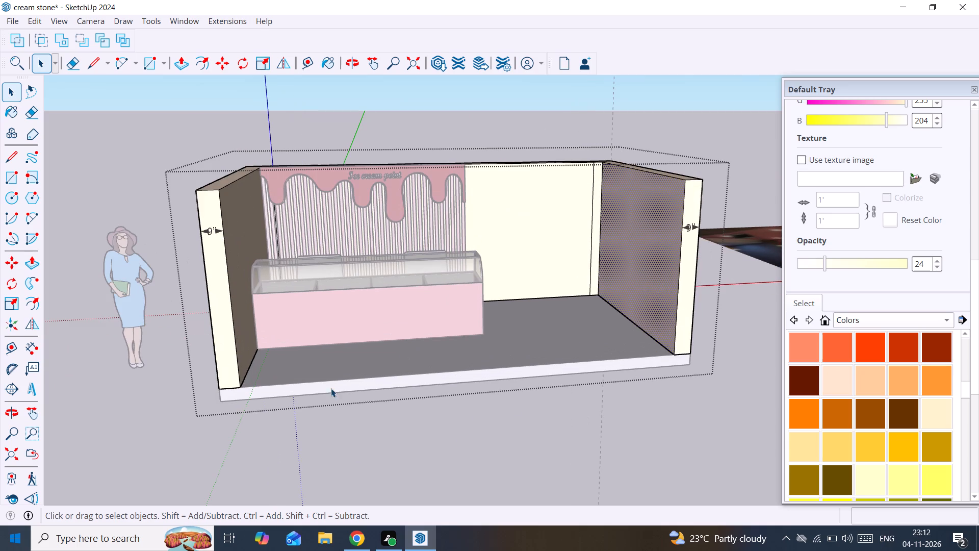
pyautogui.click(302, 463)
# Check the floor slab's edge thickness at its front corner near the origin with a trial dimension.
pyautogui.scroll(3, 260, 387)
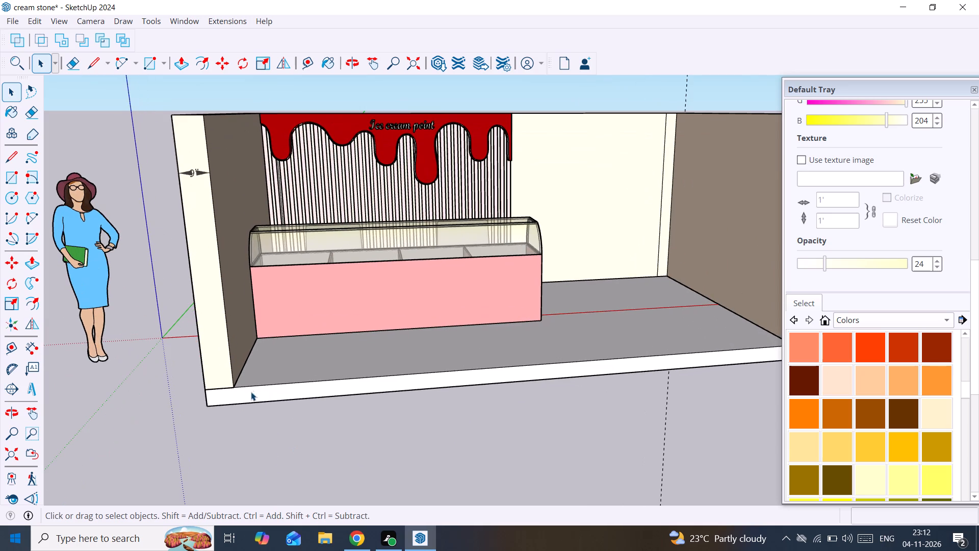
pyautogui.press('l')
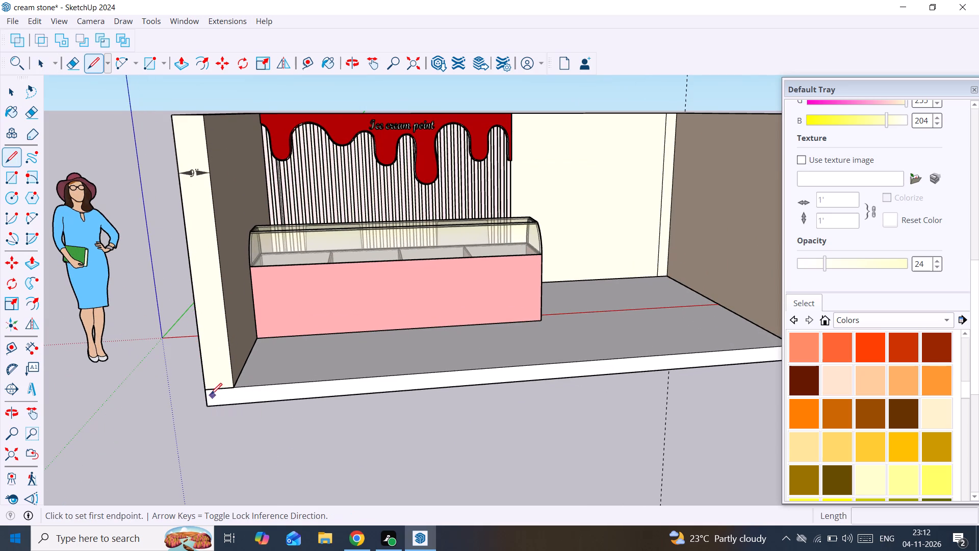
pyautogui.click(38, 347)
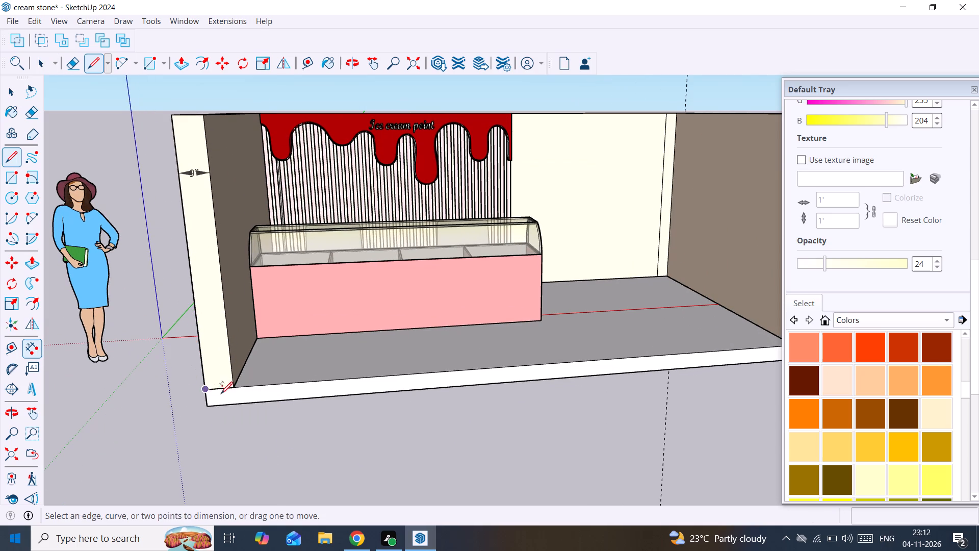
pyautogui.click(209, 390)
pyautogui.click(208, 408)
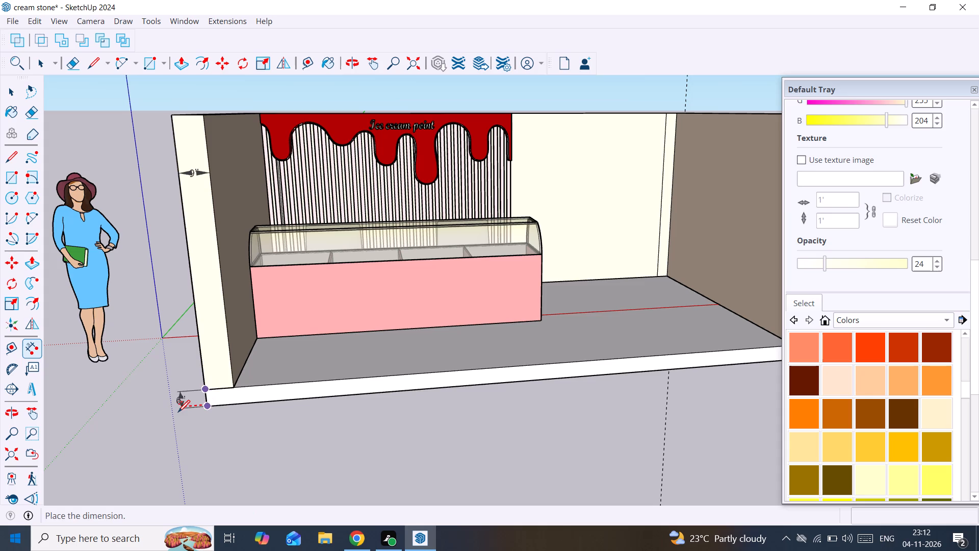
pyautogui.press('space')
pyautogui.click(178, 411)
# Select all the pink wall slats, the red drip panel and the "Ice cream point" lettering and make them one group.
pyautogui.scroll(-7, 448, 310)
pyautogui.moveTo(446, 305); pyautogui.dragTo(432, 385, button='middle')
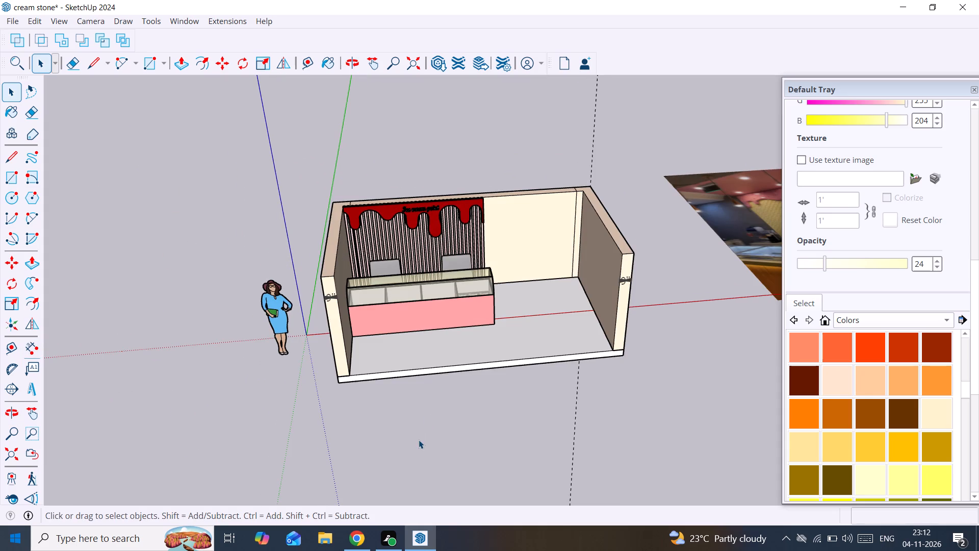
pyautogui.click(417, 441)
pyautogui.scroll(1, 423, 295)
pyautogui.click(469, 197)
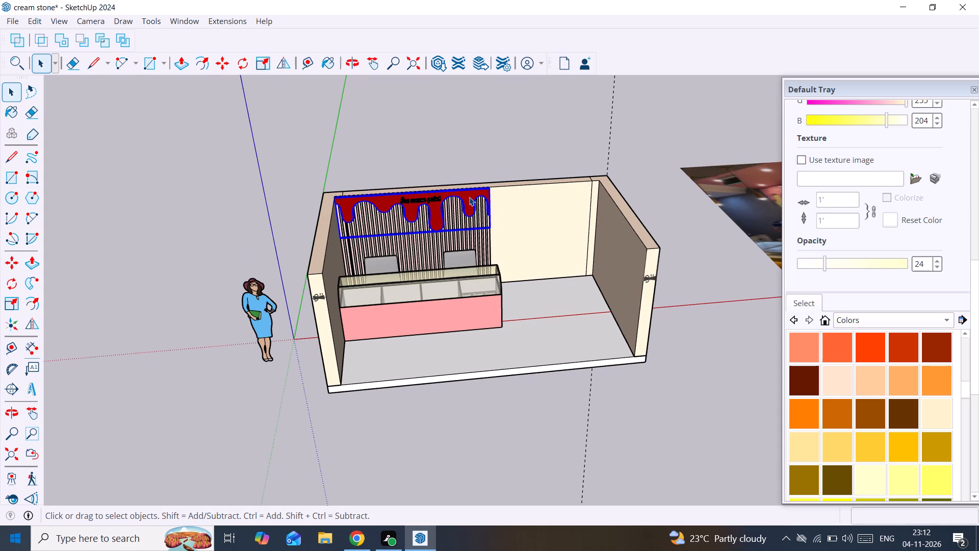
pyautogui.scroll(6, 469, 197)
pyautogui.scroll(2, 511, 216)
pyautogui.moveTo(511, 217); pyautogui.dragTo(313, 230, button='middle')
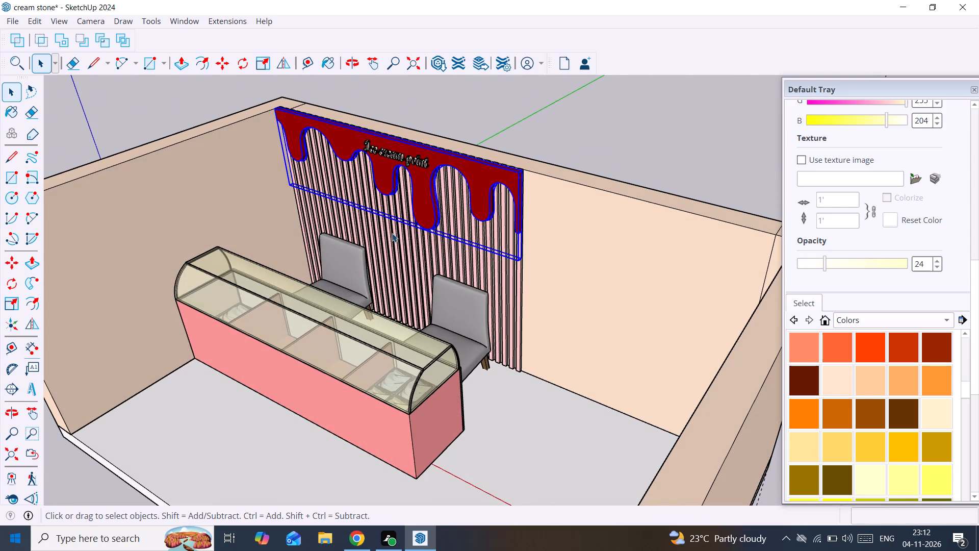
pyautogui.scroll(3, 498, 251)
pyautogui.click(521, 278)
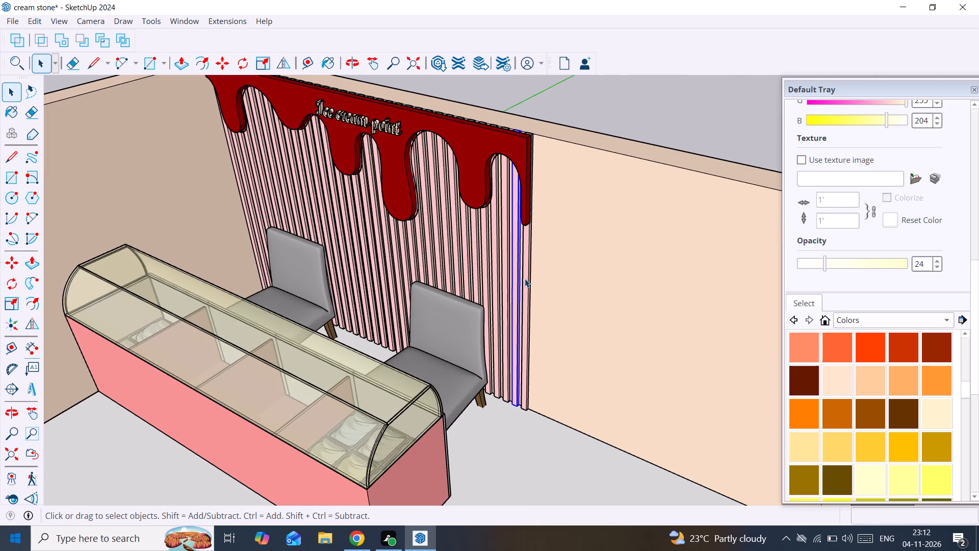
pyautogui.click(525, 279)
pyautogui.scroll(2, 529, 279)
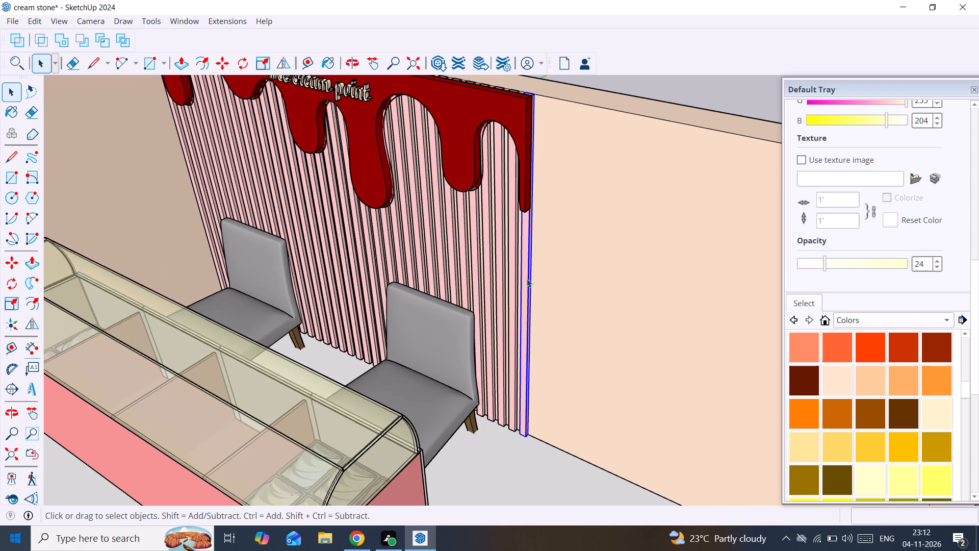
pyautogui.scroll(-4, 520, 279)
pyautogui.moveTo(477, 291); pyautogui.dragTo(662, 294, button='middle')
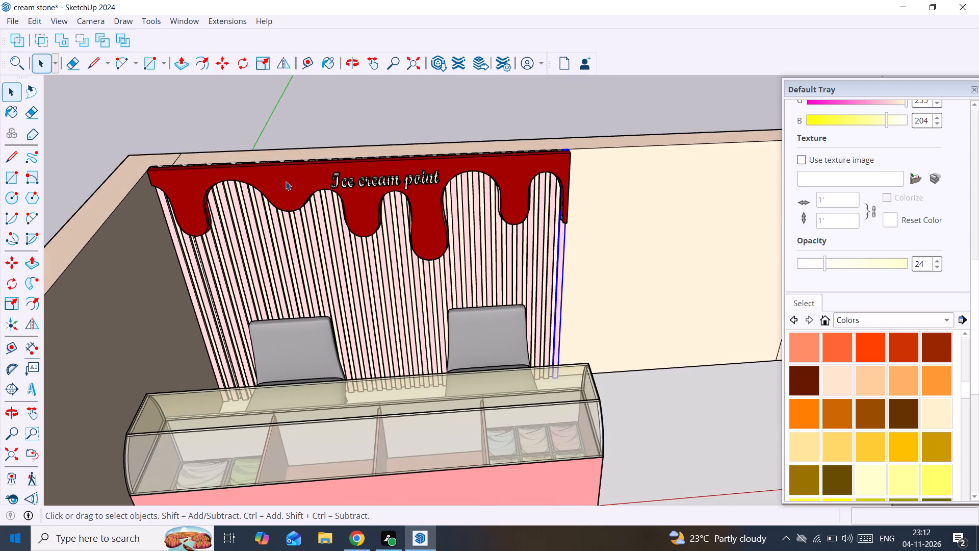
pyautogui.click(189, 278)
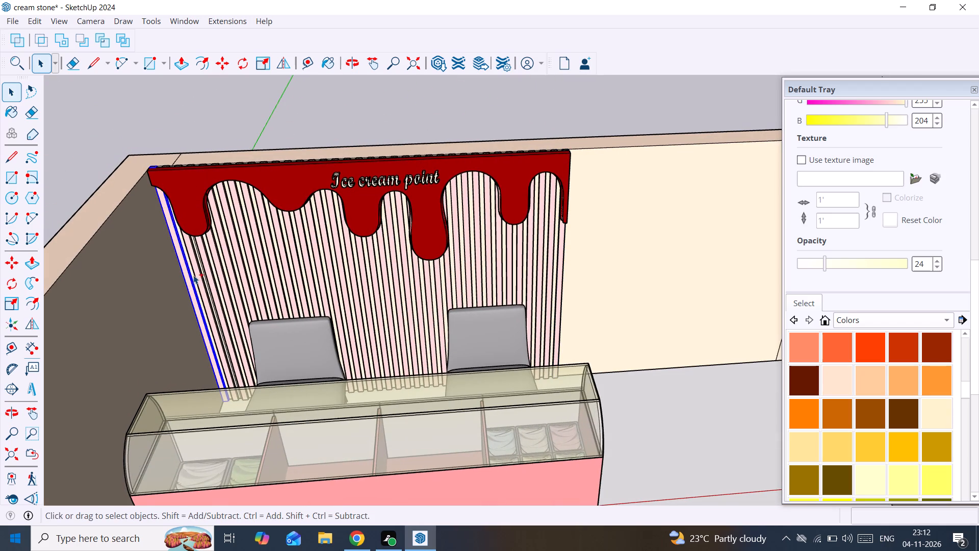
pyautogui.keyDown('ctrl'); pyautogui.click(194, 271); pyautogui.keyUp('ctrl')
pyautogui.keyDown('ctrl'); pyautogui.click(203, 258); pyautogui.keyUp('ctrl')
pyautogui.keyDown('ctrl'); pyautogui.click(212, 247); pyautogui.keyUp('ctrl')
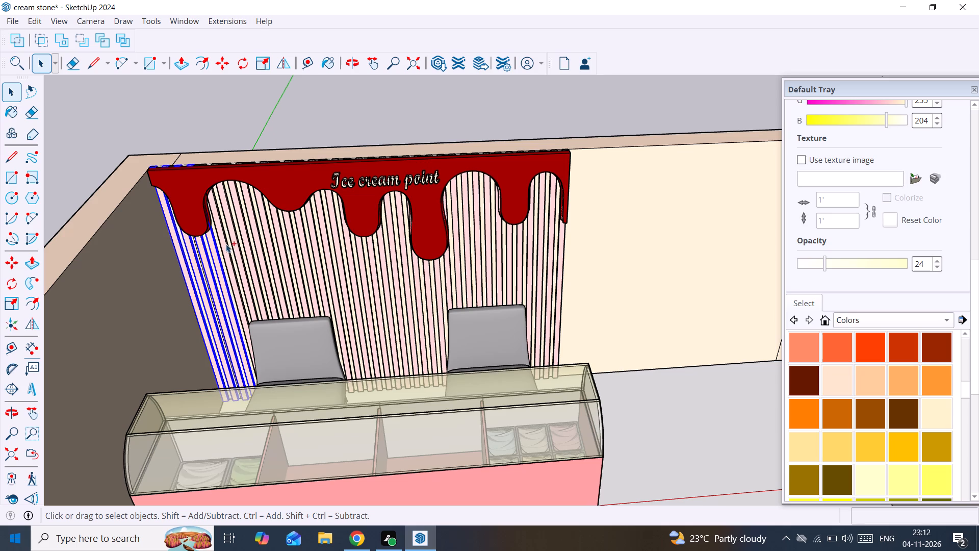
pyautogui.keyDown('ctrl'); pyautogui.click(226, 244); pyautogui.keyUp('ctrl')
pyautogui.keyDown('ctrl'); pyautogui.click(235, 240); pyautogui.keyUp('ctrl')
pyautogui.keyDown('ctrl'); pyautogui.scroll(3, 241, 238); pyautogui.keyUp('ctrl')
pyautogui.scroll(4, 241, 238)
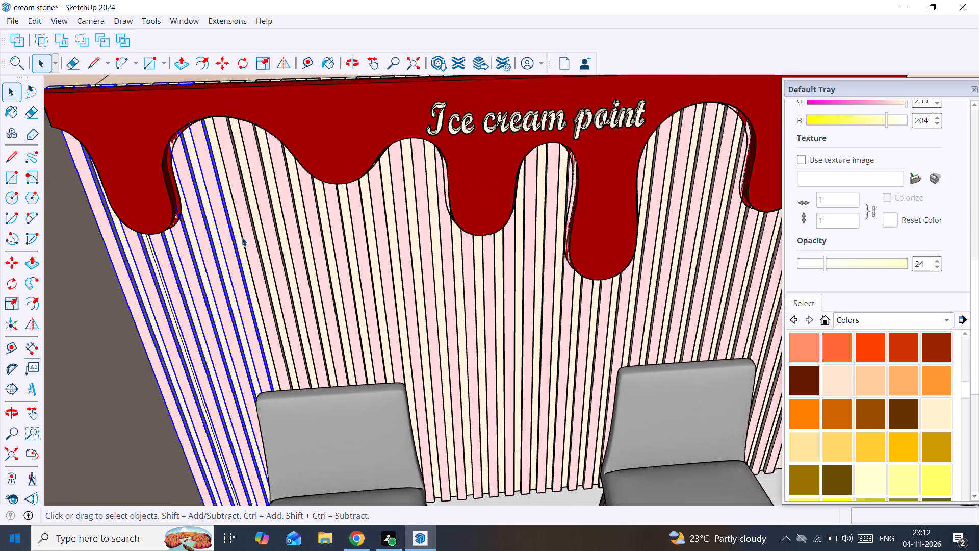
pyautogui.scroll(3, 242, 237)
pyautogui.keyDown('ctrl'); pyautogui.click(249, 231); pyautogui.keyUp('ctrl')
pyautogui.keyDown('ctrl'); pyautogui.click(278, 207); pyautogui.keyUp('ctrl')
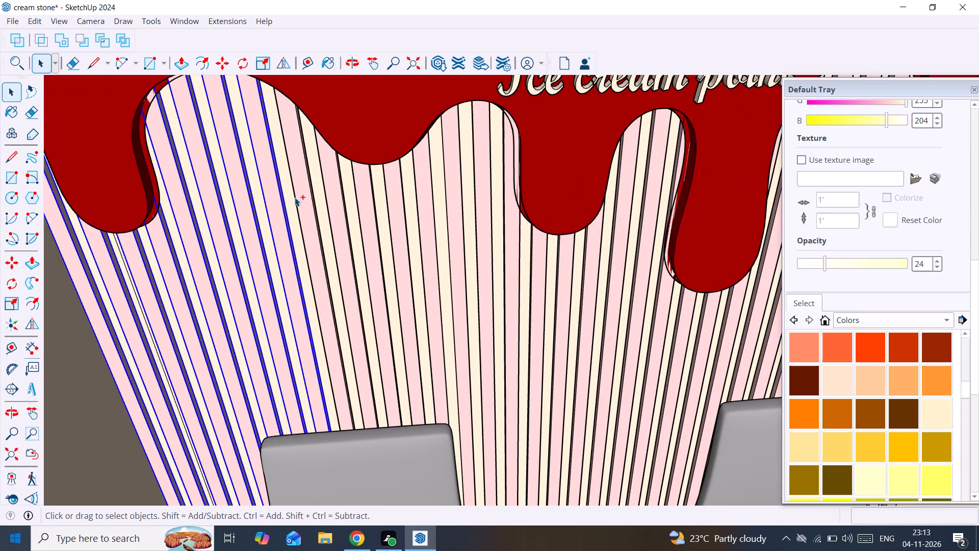
pyautogui.keyDown('ctrl'); pyautogui.click(302, 193); pyautogui.keyUp('ctrl')
pyautogui.keyDown('ctrl'); pyautogui.click(338, 198); pyautogui.keyUp('ctrl')
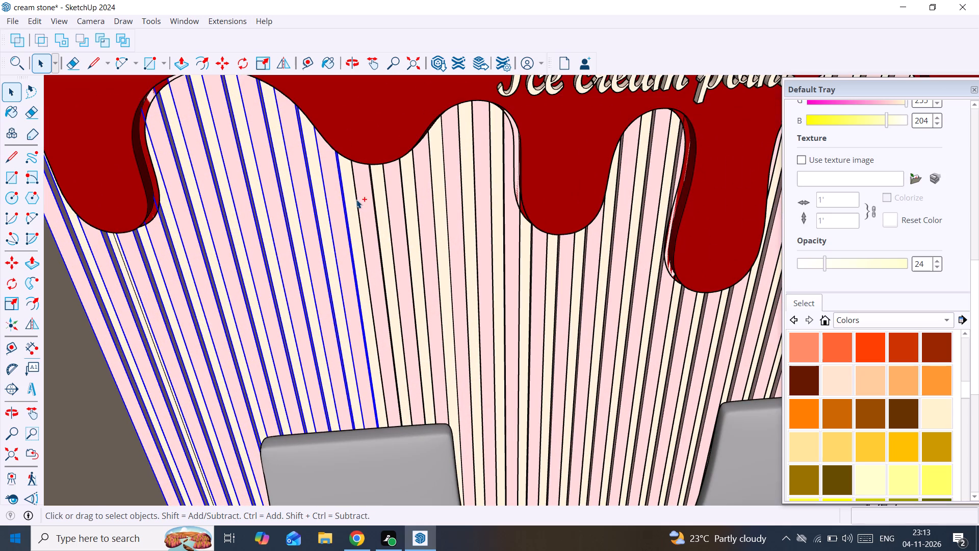
pyautogui.keyDown('ctrl'); pyautogui.click(356, 199); pyautogui.keyUp('ctrl')
pyautogui.keyDown('ctrl'); pyautogui.click(396, 188); pyautogui.keyUp('ctrl')
pyautogui.keyDown('ctrl'); pyautogui.click(424, 190); pyautogui.keyUp('ctrl')
pyautogui.keyDown('ctrl'); pyautogui.click(448, 182); pyautogui.keyUp('ctrl')
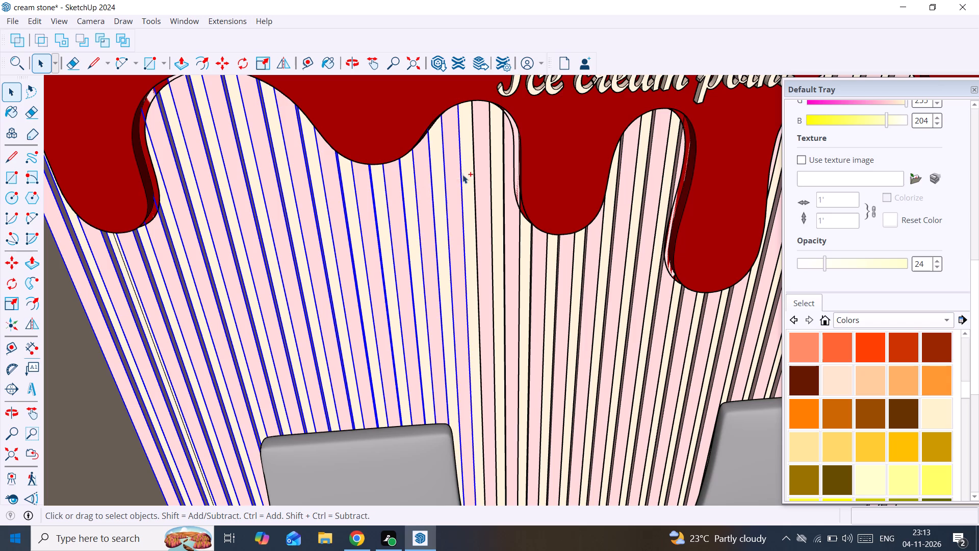
pyautogui.keyDown('ctrl'); pyautogui.click(477, 166); pyautogui.keyUp('ctrl')
pyautogui.keyDown('ctrl'); pyautogui.click(513, 244); pyautogui.keyUp('ctrl')
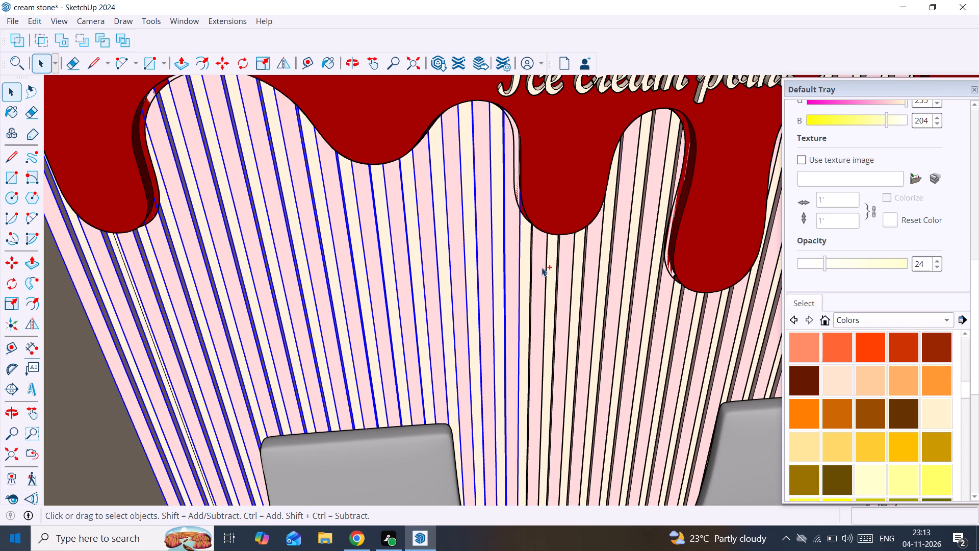
pyautogui.keyDown('ctrl'); pyautogui.click(542, 267); pyautogui.keyUp('ctrl')
pyautogui.keyDown('ctrl'); pyautogui.click(563, 261); pyautogui.keyUp('ctrl')
pyautogui.keyDown('ctrl'); pyautogui.click(590, 249); pyautogui.keyUp('ctrl')
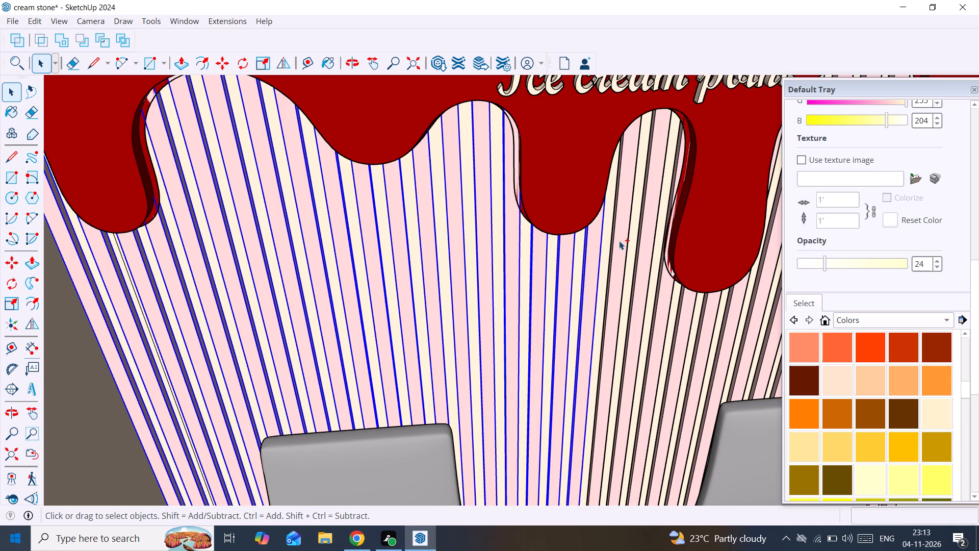
pyautogui.keyDown('ctrl'); pyautogui.click(619, 241); pyautogui.keyUp('ctrl')
pyautogui.keyDown('ctrl'); pyautogui.click(642, 234); pyautogui.keyUp('ctrl')
pyautogui.scroll(-7, 627, 261)
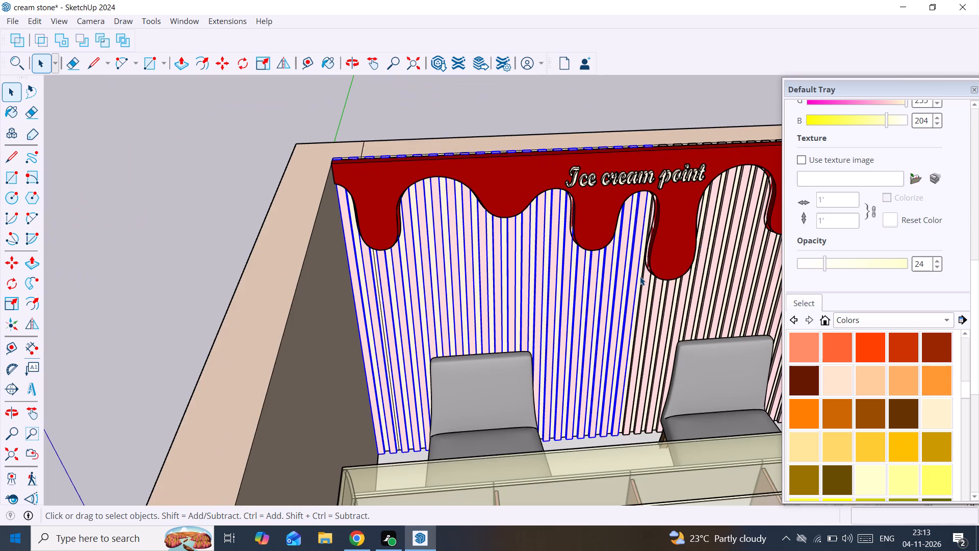
pyautogui.moveTo(640, 277); pyautogui.dragTo(307, 277, button='middle')
pyautogui.scroll(3, 317, 279)
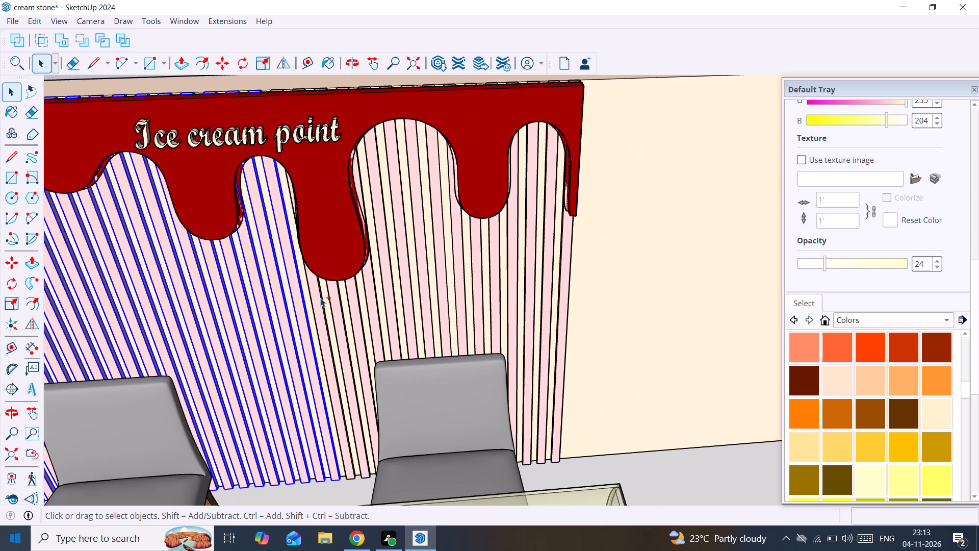
pyautogui.keyDown('ctrl'); pyautogui.click(319, 298); pyautogui.keyUp('ctrl')
pyautogui.keyDown('ctrl'); pyautogui.click(334, 294); pyautogui.keyUp('ctrl')
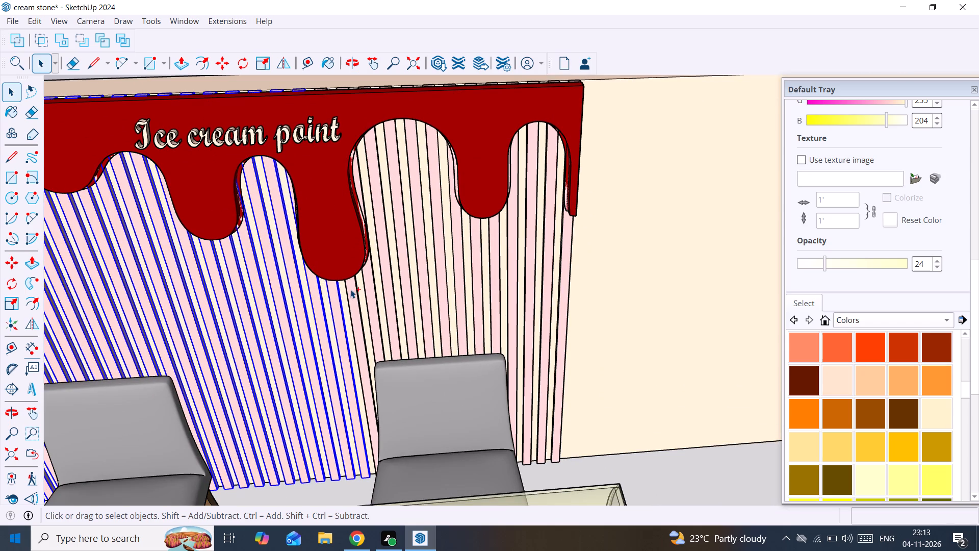
pyautogui.keyDown('ctrl'); pyautogui.click(351, 289); pyautogui.keyUp('ctrl')
pyautogui.keyDown('ctrl'); pyautogui.click(369, 286); pyautogui.keyUp('ctrl')
pyautogui.keyDown('ctrl'); pyautogui.click(388, 280); pyautogui.keyUp('ctrl')
pyautogui.keyDown('ctrl'); pyautogui.click(401, 269); pyautogui.keyUp('ctrl')
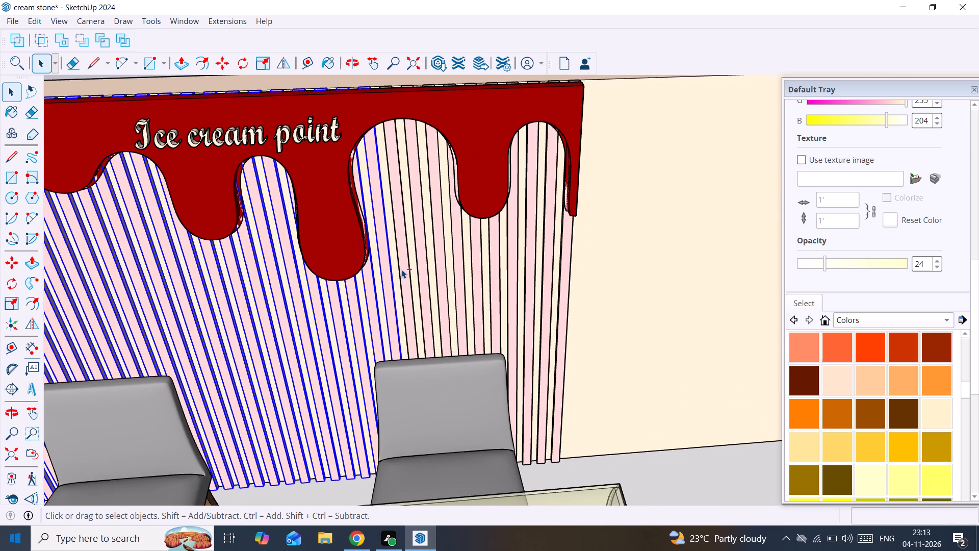
pyautogui.keyDown('ctrl'); pyautogui.click(419, 255); pyautogui.keyUp('ctrl')
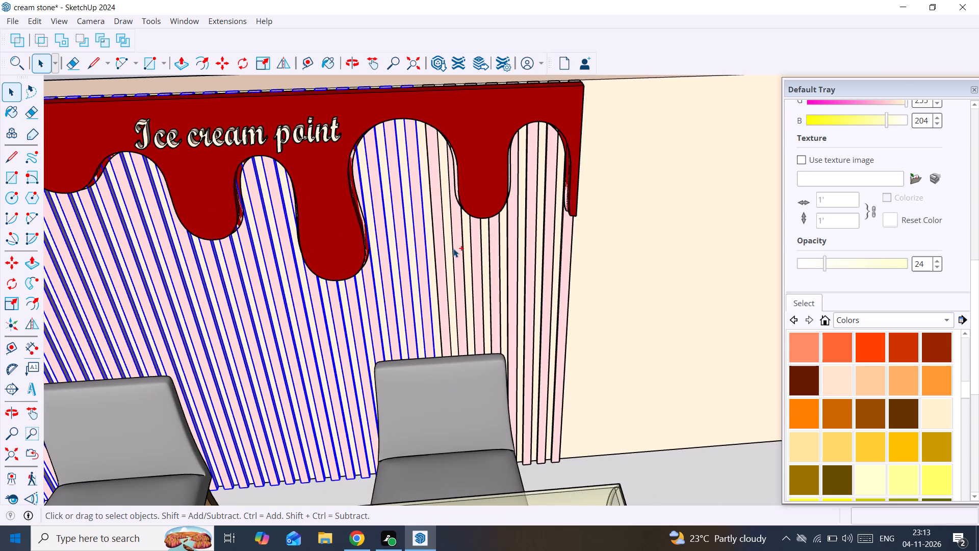
pyautogui.keyDown('ctrl'); pyautogui.click(443, 244); pyautogui.keyUp('ctrl')
pyautogui.keyDown('ctrl'); pyautogui.click(454, 238); pyautogui.keyUp('ctrl')
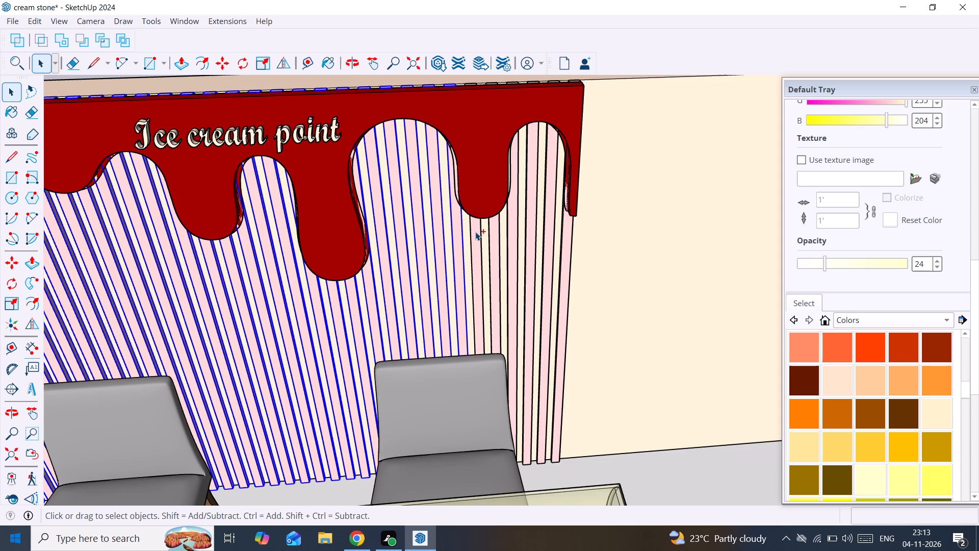
pyautogui.keyDown('ctrl'); pyautogui.click(475, 232); pyautogui.keyUp('ctrl')
pyautogui.keyDown('ctrl'); pyautogui.click(495, 232); pyautogui.keyUp('ctrl')
pyautogui.keyDown('ctrl'); pyautogui.click(510, 224); pyautogui.keyUp('ctrl')
pyautogui.keyDown('ctrl'); pyautogui.click(530, 224); pyautogui.keyUp('ctrl')
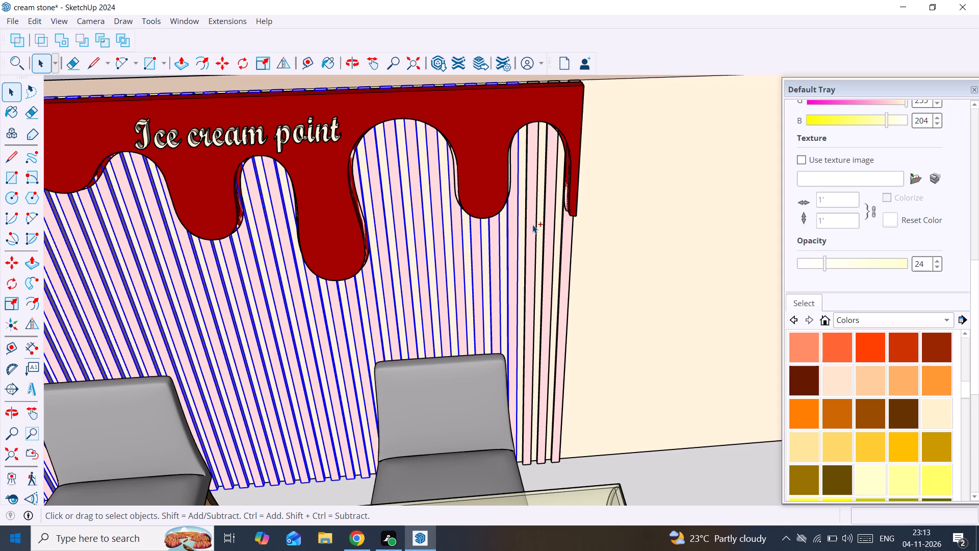
pyautogui.keyDown('ctrl'); pyautogui.click(551, 214); pyautogui.keyUp('ctrl')
pyautogui.keyDown('ctrl'); pyautogui.click(567, 232); pyautogui.keyUp('ctrl')
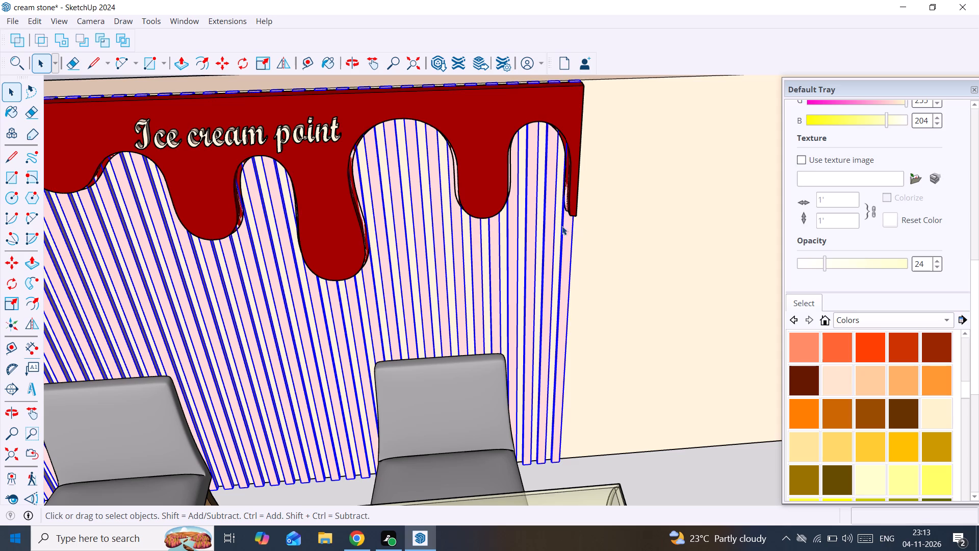
pyautogui.keyDown('ctrl'); pyautogui.click(472, 129); pyautogui.keyUp('ctrl')
pyautogui.keyDown('ctrl'); pyautogui.scroll(-3, 473, 129); pyautogui.keyUp('ctrl')
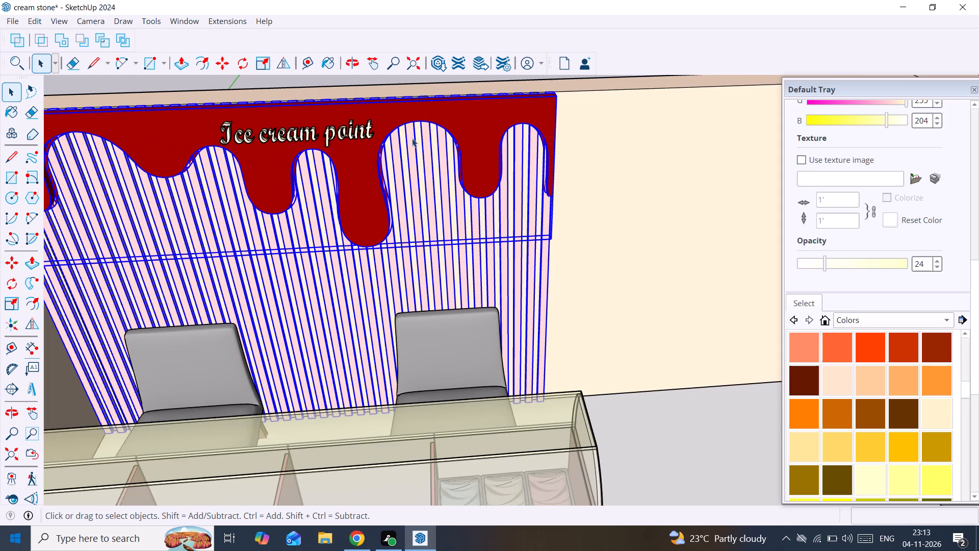
pyautogui.keyDown('ctrl'); pyautogui.scroll(2, 358, 134); pyautogui.keyUp('ctrl')
pyautogui.keyDown('ctrl'); pyautogui.click(358, 134); pyautogui.keyUp('ctrl')
pyautogui.scroll(-8, 358, 134)
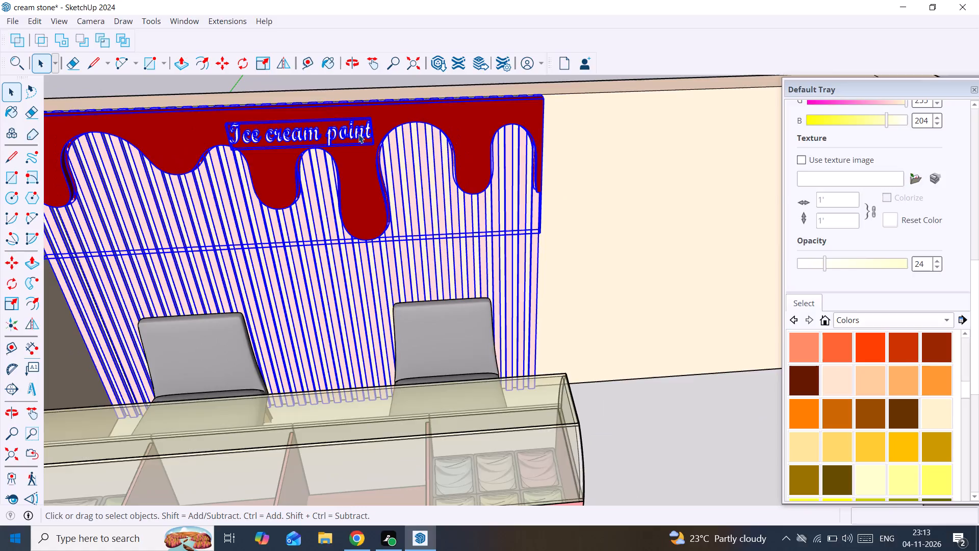
pyautogui.scroll(-3, 358, 134)
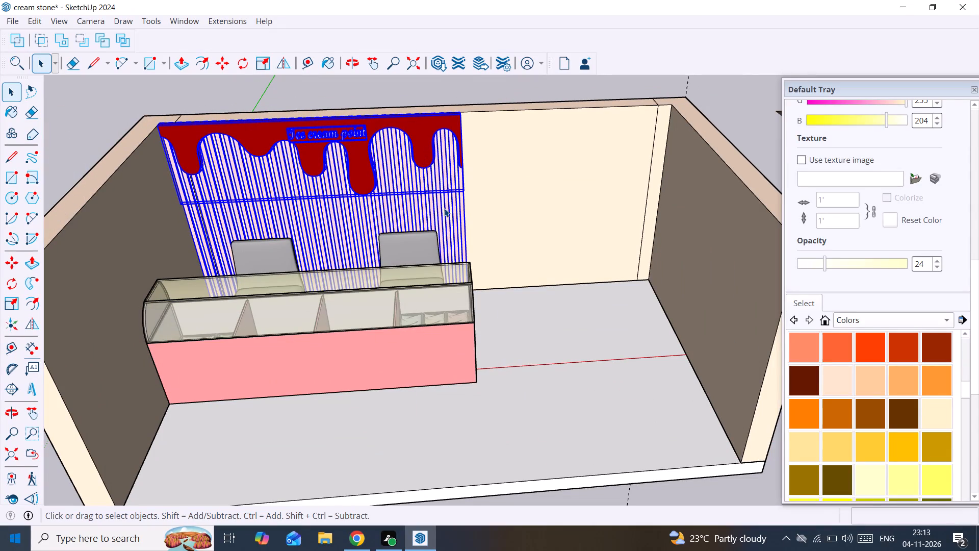
pyautogui.rightClick(431, 186)
pyautogui.click(496, 322)
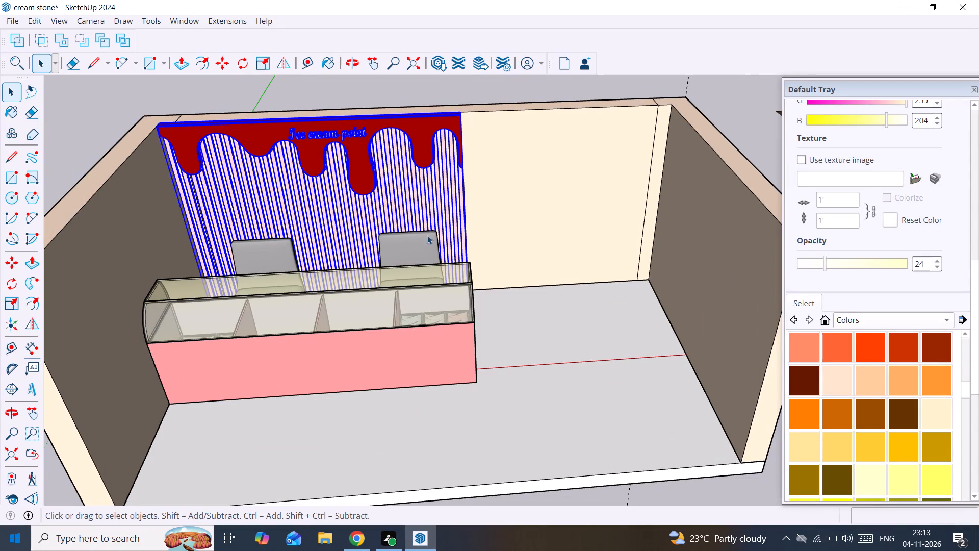
# Scale the grouped slat wall and sign along the red axis by about 1.7 so it reaches the far side wall.
pyautogui.press('s')
pyautogui.scroll(1, 473, 179)
pyautogui.moveTo(473, 179); pyautogui.dragTo(406, 177, button='middle')
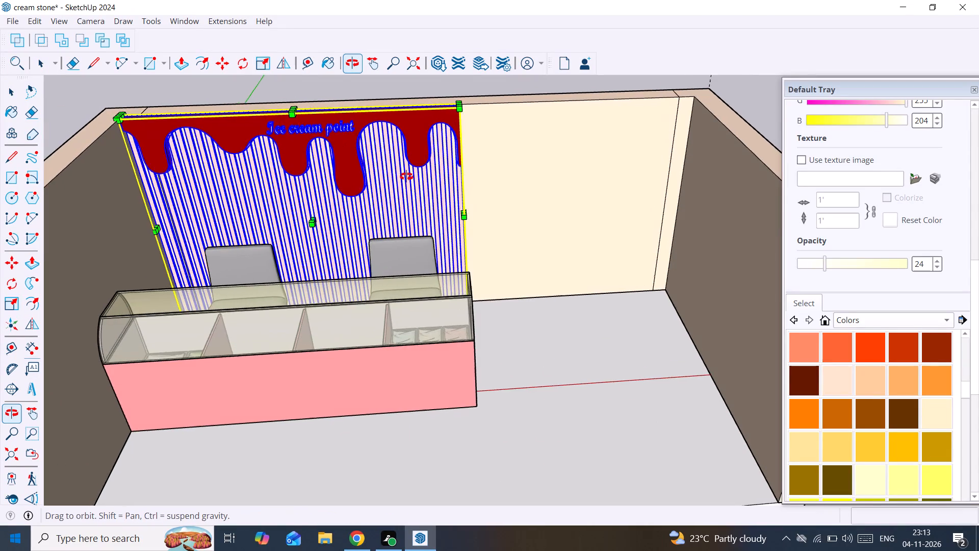
pyautogui.moveTo(406, 177); pyautogui.dragTo(345, 178, button='middle')
pyautogui.scroll(7, 450, 212)
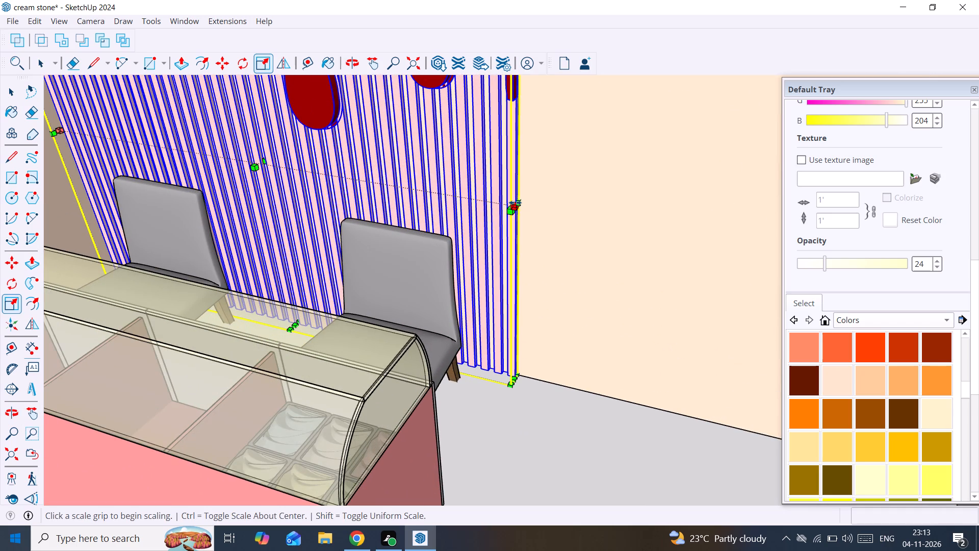
pyautogui.moveTo(514, 204); pyautogui.dragTo(621, 235)
pyautogui.scroll(-9, 621, 235)
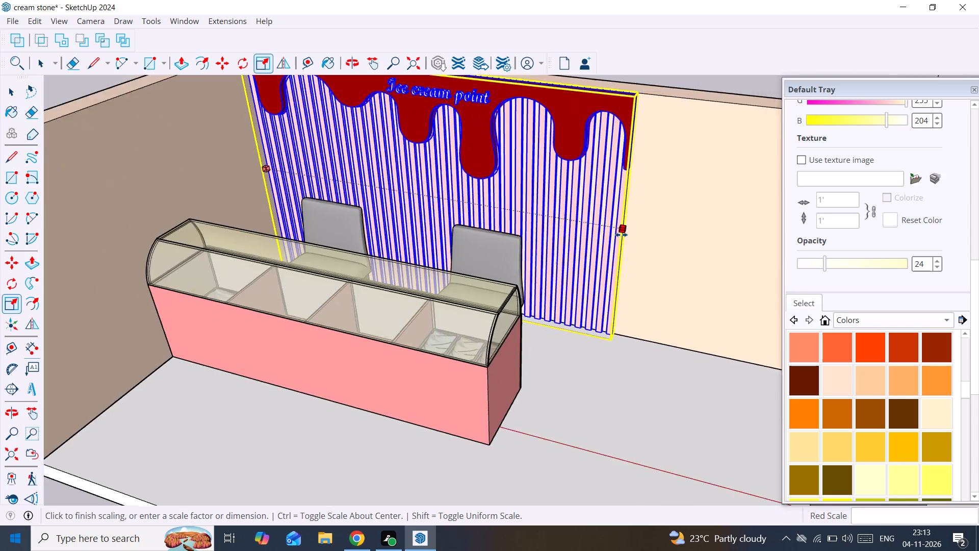
pyautogui.scroll(-2, 621, 235)
pyautogui.moveTo(621, 235); pyautogui.dragTo(714, 238)
pyautogui.scroll(-3, 619, 234)
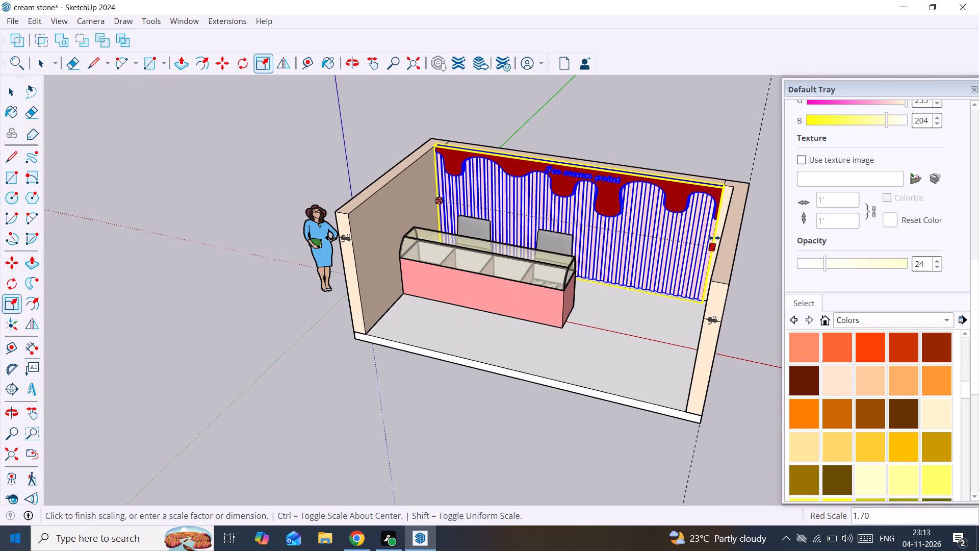
pyautogui.moveTo(714, 238); pyautogui.dragTo(719, 237)
pyautogui.press('space')
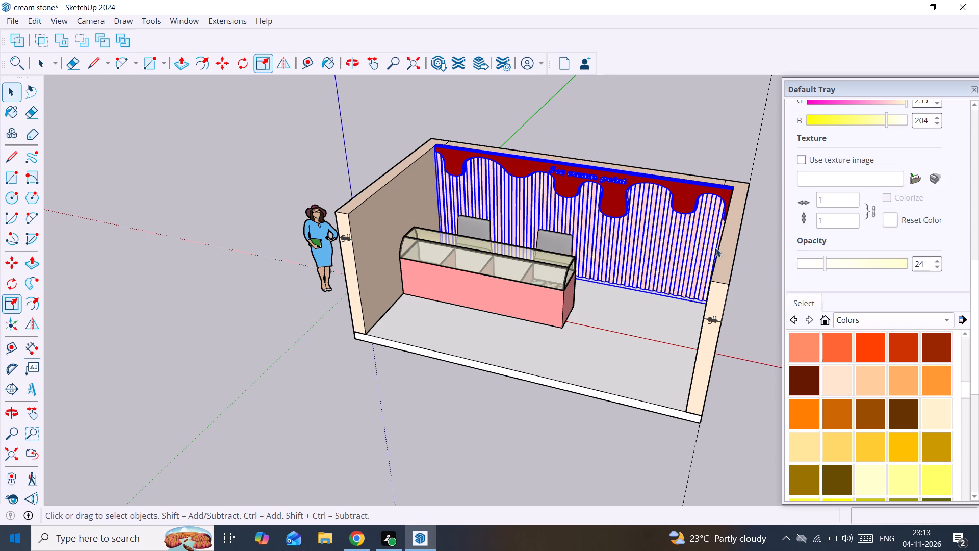
# Inside the slat wall group, stretch the red drip panel downward along the green axis by about 1.17.
pyautogui.scroll(4, 627, 222)
pyautogui.moveTo(570, 220); pyautogui.dragTo(676, 202, button='middle')
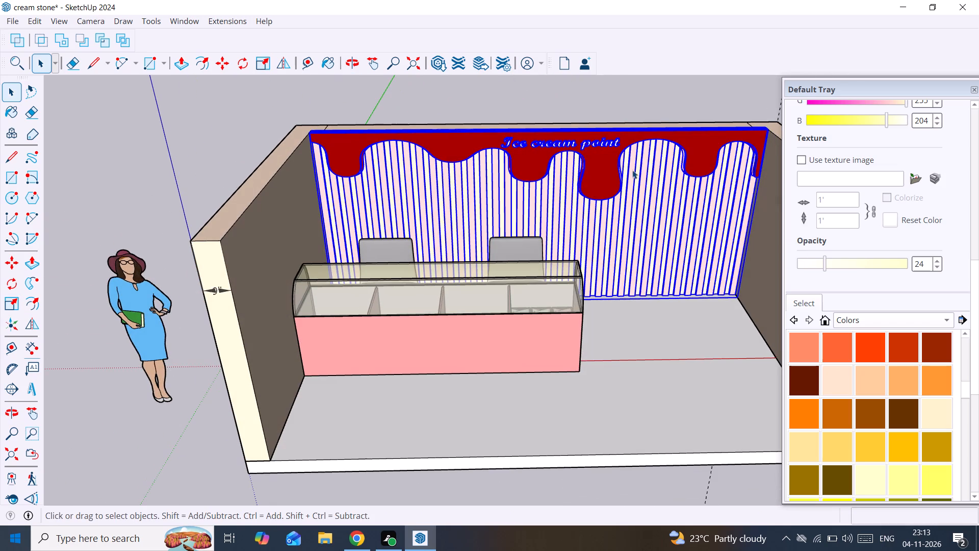
pyautogui.doubleClick(611, 140)
pyautogui.click(602, 147)
pyautogui.scroll(3, 602, 153)
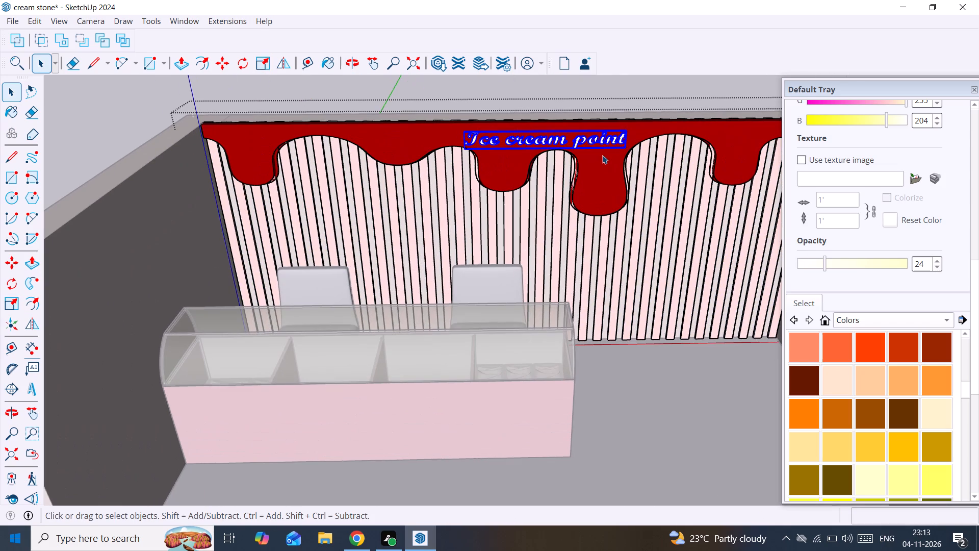
pyautogui.click(610, 167)
pyautogui.scroll(2, 611, 168)
pyautogui.moveTo(610, 169); pyautogui.dragTo(609, 97, button='middle')
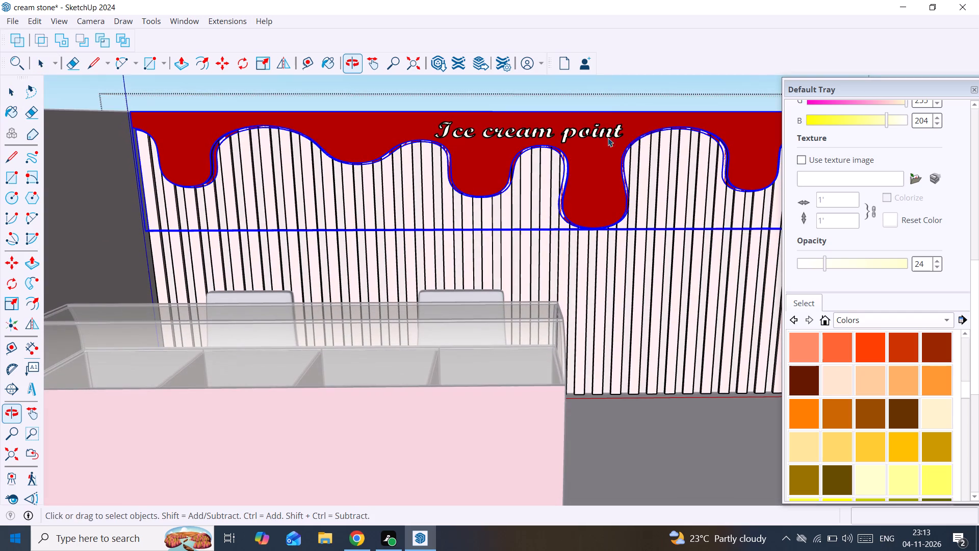
pyautogui.scroll(1, 604, 207)
pyautogui.moveTo(601, 207); pyautogui.dragTo(528, 163, button='middle')
pyautogui.scroll(1, 528, 163)
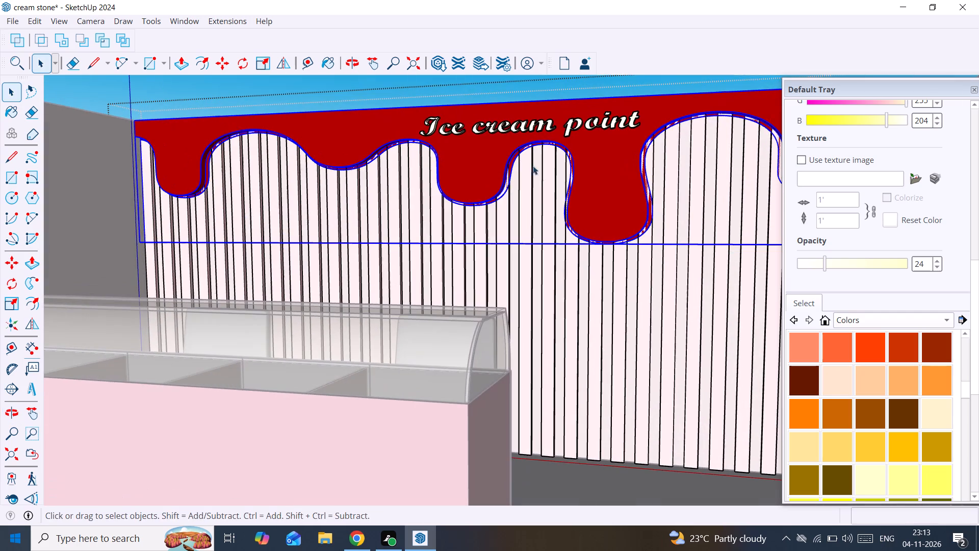
pyautogui.press('s')
pyautogui.scroll(2, 644, 248)
pyautogui.moveTo(642, 243); pyautogui.dragTo(580, 98, button='middle')
pyautogui.moveTo(565, 154); pyautogui.dragTo(654, 321, button='middle')
pyautogui.scroll(-20, 639, 291)
pyautogui.moveTo(543, 183); pyautogui.dragTo(562, 446, button='middle')
pyautogui.scroll(9, 528, 380)
pyautogui.moveTo(493, 336); pyautogui.dragTo(464, 294, button='middle')
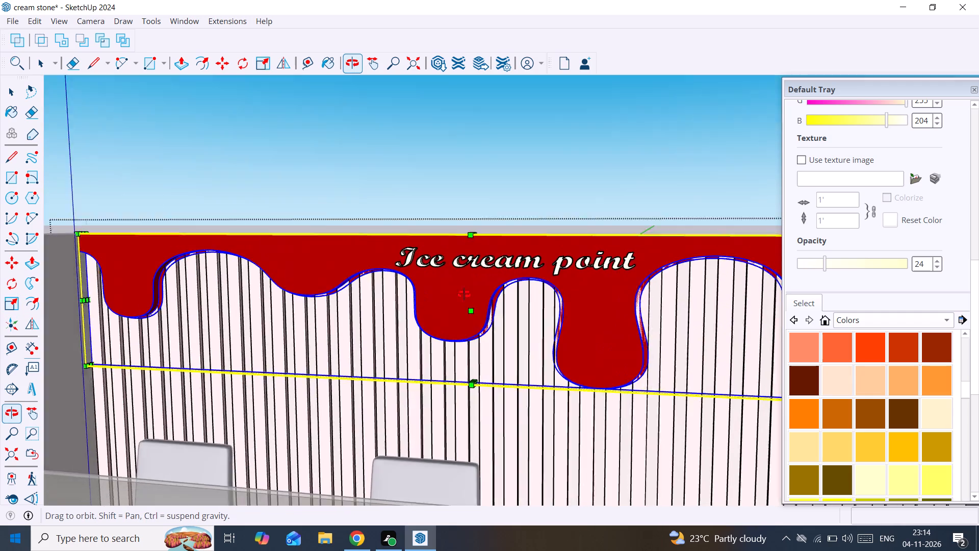
pyautogui.moveTo(464, 294); pyautogui.dragTo(422, 234, button='middle')
pyautogui.scroll(8, 479, 354)
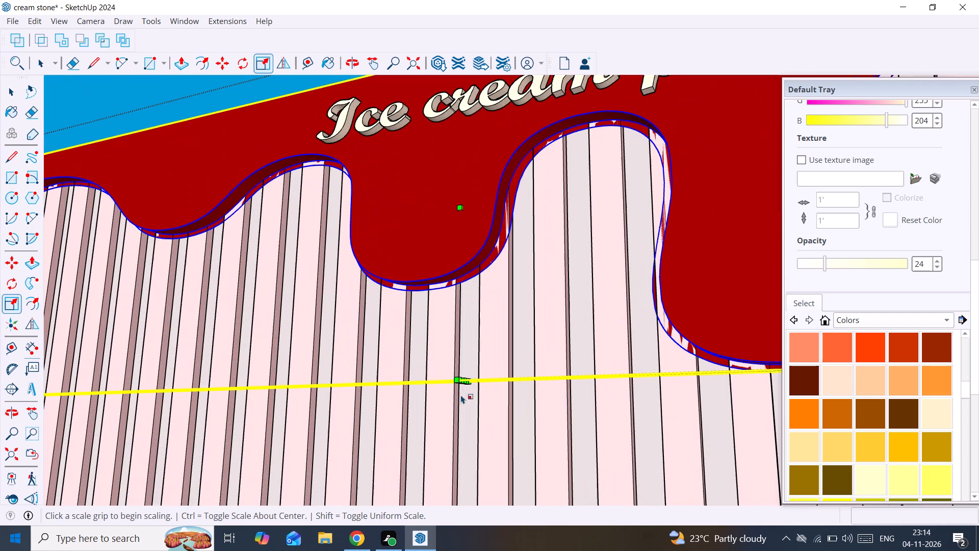
pyautogui.moveTo(465, 384); pyautogui.dragTo(466, 457)
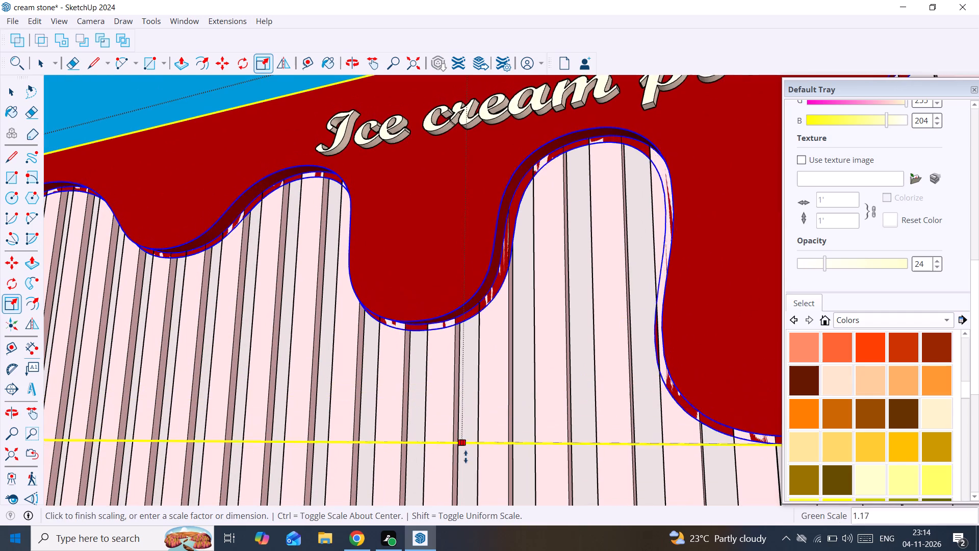
pyautogui.moveTo(466, 457); pyautogui.dragTo(466, 461)
# Scale the "Ice cream point" lettering taller along its green axis by about 1.37, and leave the slat wall group.
pyautogui.scroll(-15, 470, 444)
pyautogui.moveTo(492, 407); pyautogui.dragTo(552, 509, button='middle')
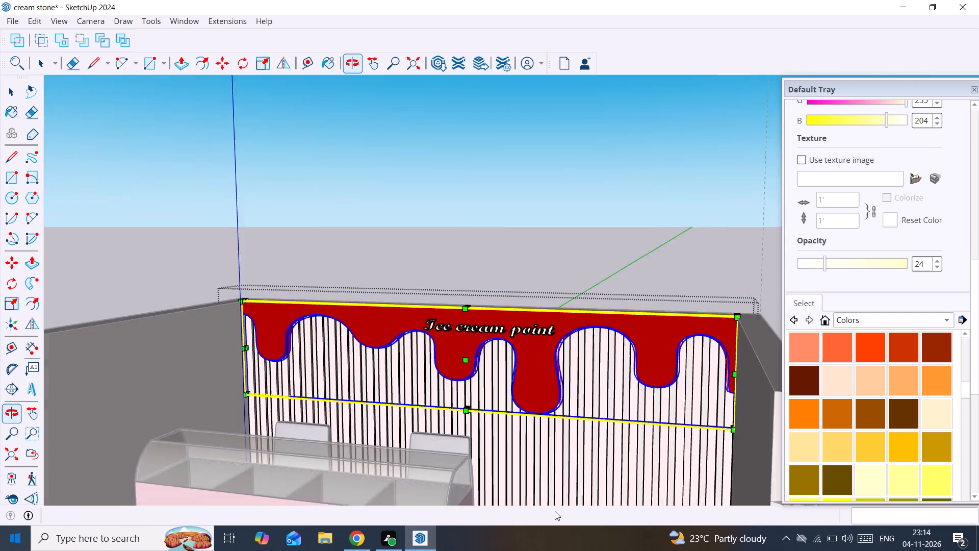
pyautogui.scroll(-5, 556, 499)
pyautogui.scroll(-4, 558, 436)
pyautogui.keyDown('shift'); pyautogui.moveTo(558, 427); pyautogui.dragTo(585, 345, button='middle'); pyautogui.keyUp('shift')
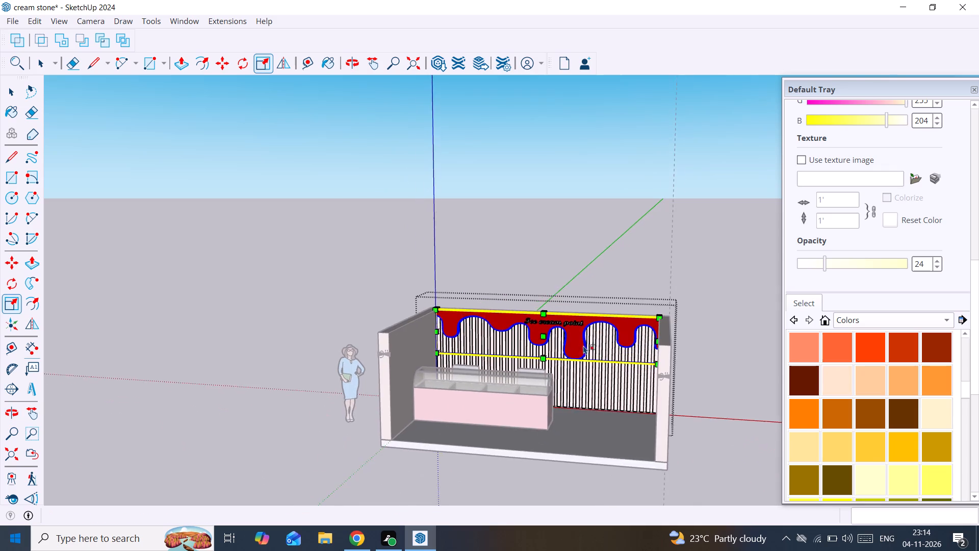
pyautogui.scroll(7, 582, 345)
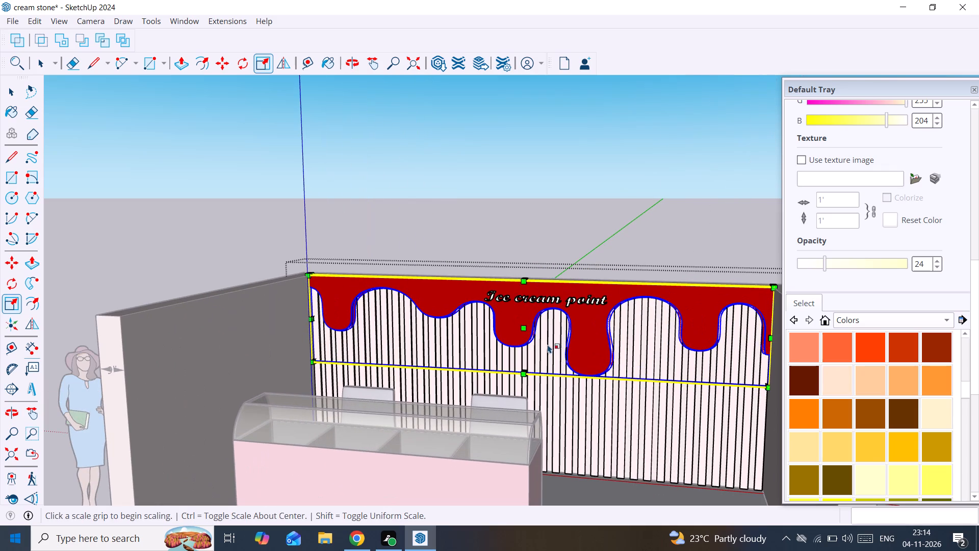
pyautogui.press('space')
pyautogui.scroll(8, 533, 306)
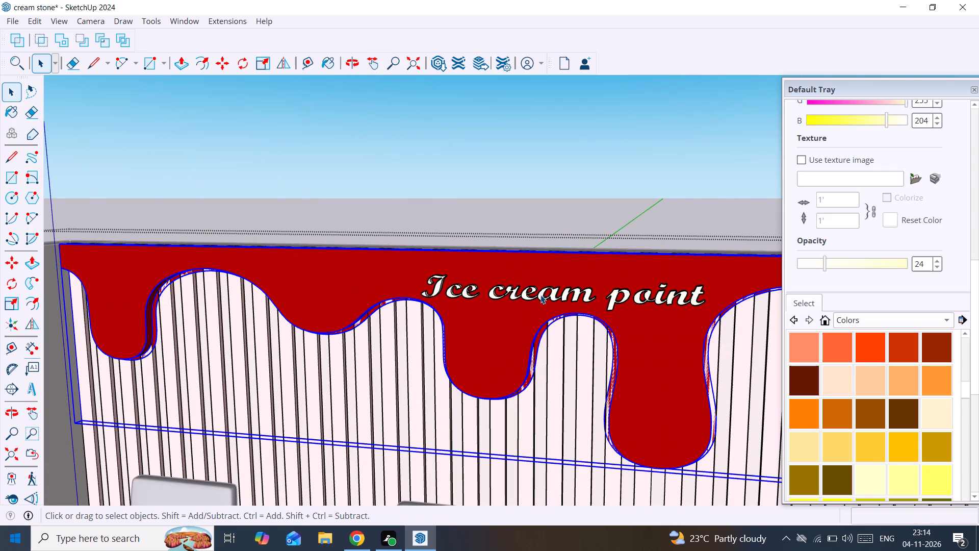
pyautogui.click(540, 295)
pyautogui.press('s')
pyautogui.scroll(3, 544, 279)
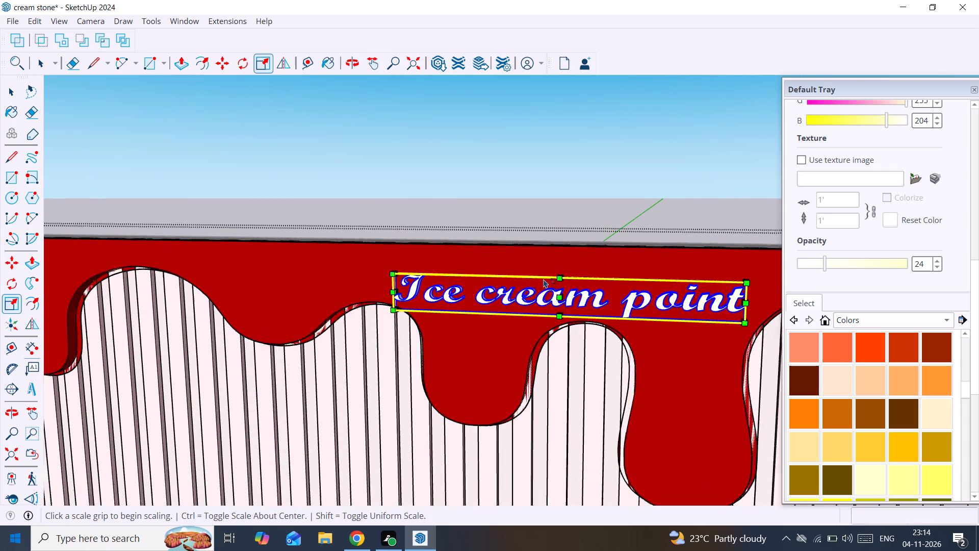
pyautogui.moveTo(544, 279); pyautogui.dragTo(514, 385, button='middle')
pyautogui.scroll(10, 557, 301)
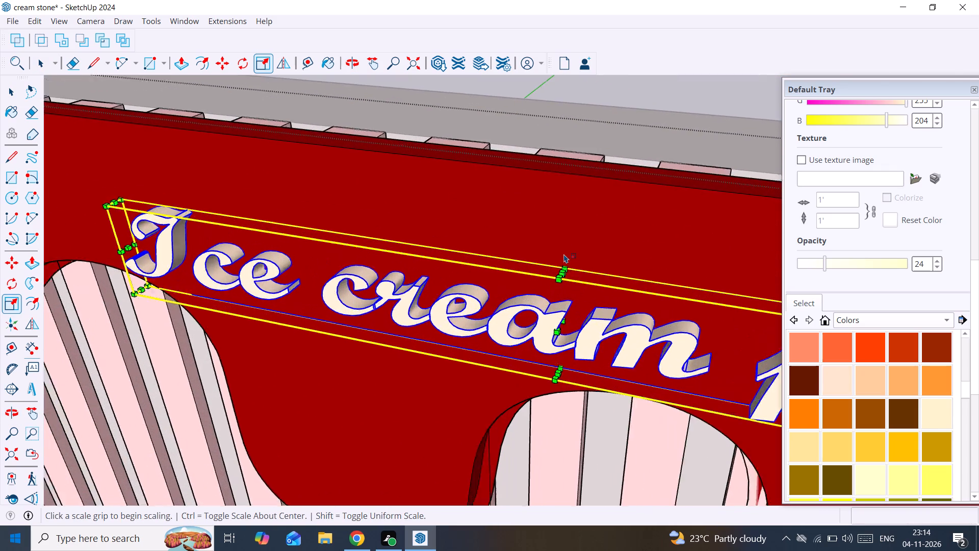
pyautogui.moveTo(564, 271); pyautogui.dragTo(579, 228)
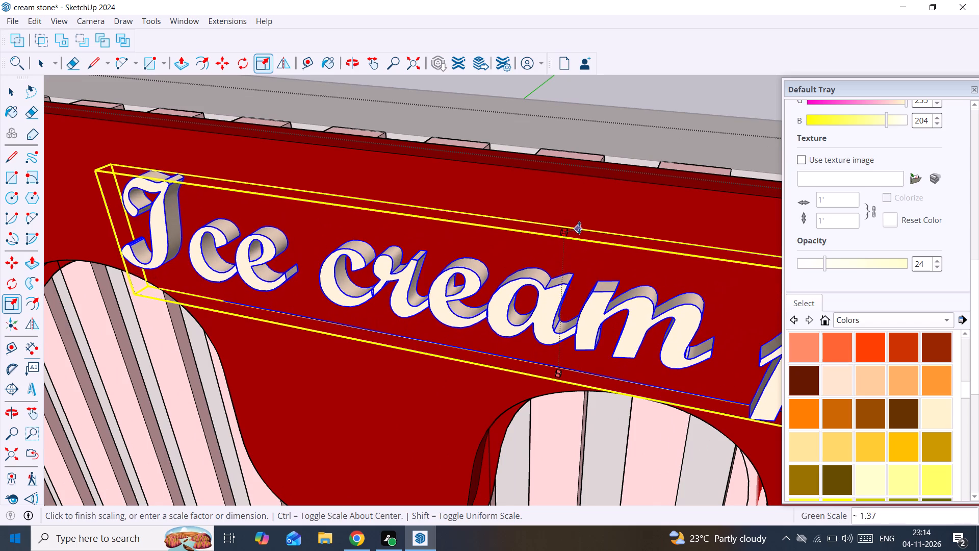
pyautogui.moveTo(579, 228); pyautogui.dragTo(579, 227)
pyautogui.press('space')
pyautogui.scroll(-18, 561, 255)
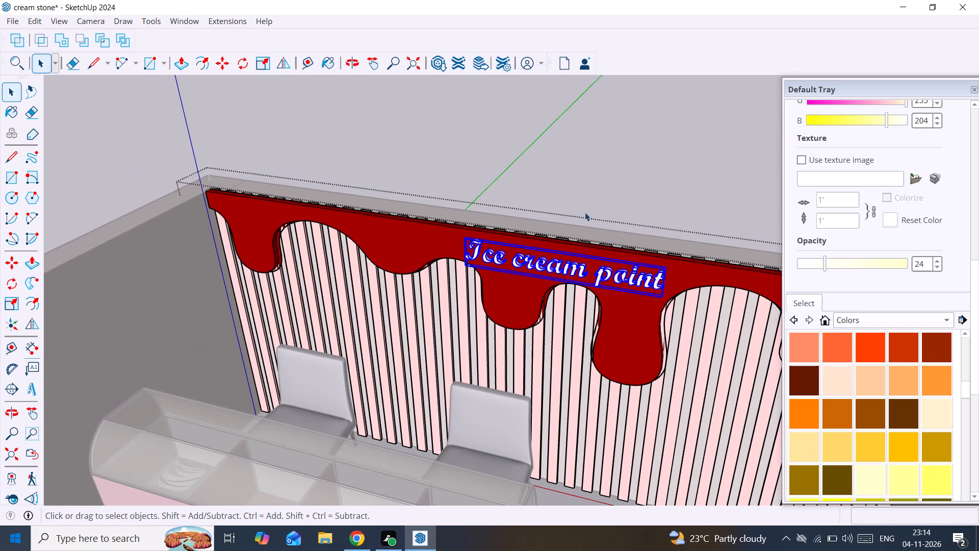
pyautogui.click(613, 164)
# Copy the red drip panel out of the slat wall group and paste it outside the group, in front of the room.
pyautogui.moveTo(577, 259); pyautogui.dragTo(671, 174, button='middle')
pyautogui.scroll(-4, 669, 175)
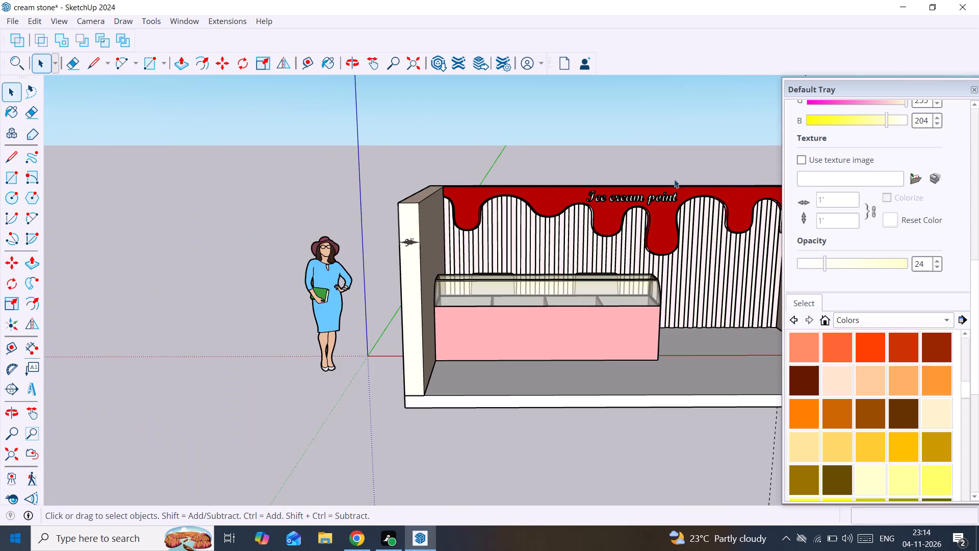
pyautogui.scroll(3, 667, 217)
pyautogui.moveTo(661, 251); pyautogui.dragTo(654, 209, button='middle')
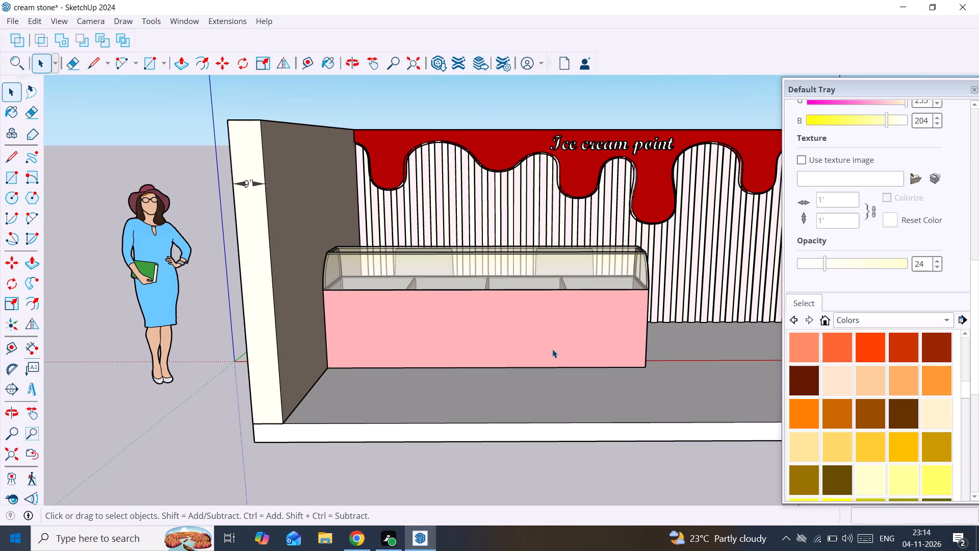
pyautogui.click(647, 190)
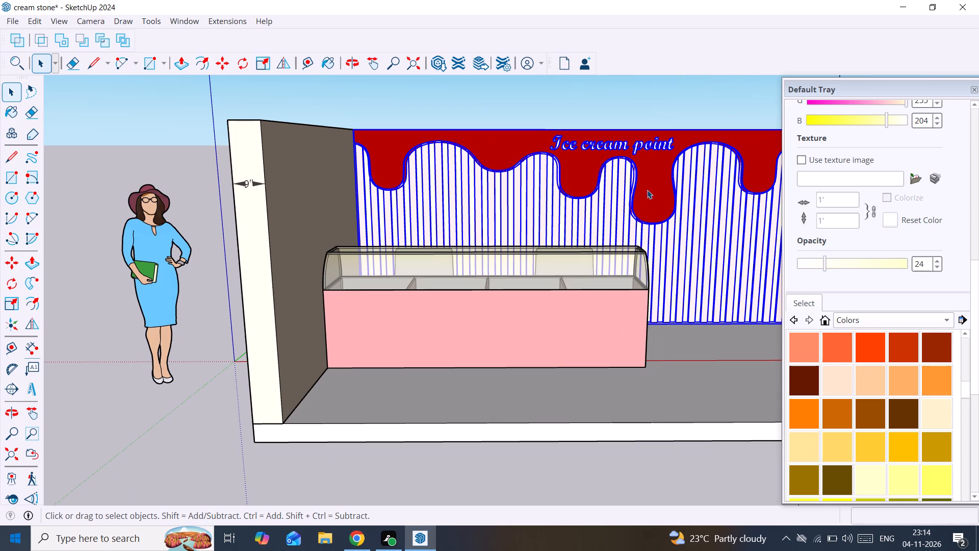
pyautogui.tripleClick(647, 190)
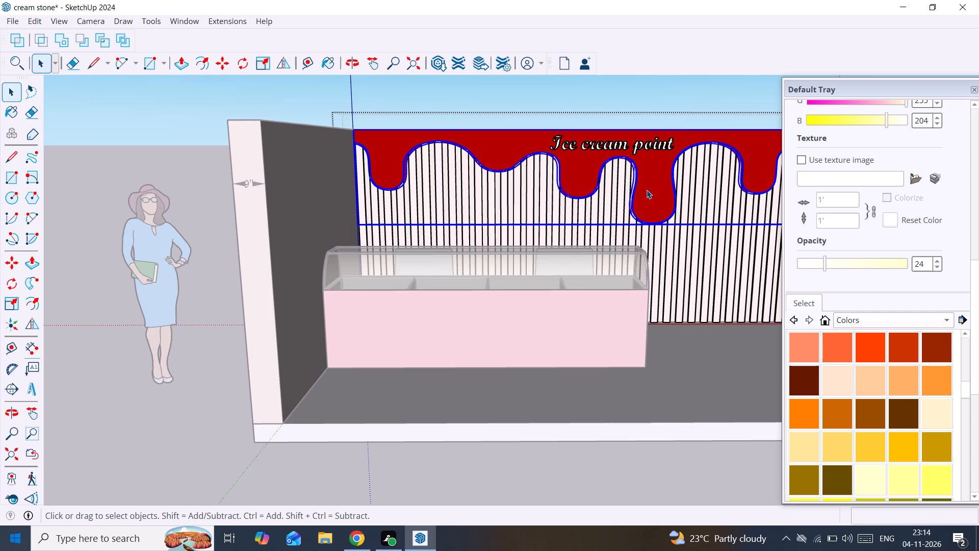
pyautogui.hotkey('ctrl', 'c')
pyautogui.hotkey('ctrl', 'c')
pyautogui.hotkey('ctrl', 'c')
pyautogui.hotkey('ctrl', 'c')
pyautogui.hotkey('ctrl', 'c')
pyautogui.hotkey('ctrl', 'c')
pyautogui.hotkey('ctrl', 'c')
pyautogui.hotkey('ctrl', 'c')
pyautogui.hotkey('ctrl', 'c')
pyautogui.hotkey('ctrl', 'c')
pyautogui.hotkey('ctrl', 'c')
pyautogui.hotkey('ctrl', 'c')
pyautogui.hotkey('ctrl', 'c')
pyautogui.hotkey('ctrl', 'c')
pyautogui.hotkey('ctrl', 'c')
pyautogui.hotkey('ctrl', 'c')
pyautogui.hotkey('ctrl', 'c')
pyautogui.press('space')
pyautogui.click(223, 163)
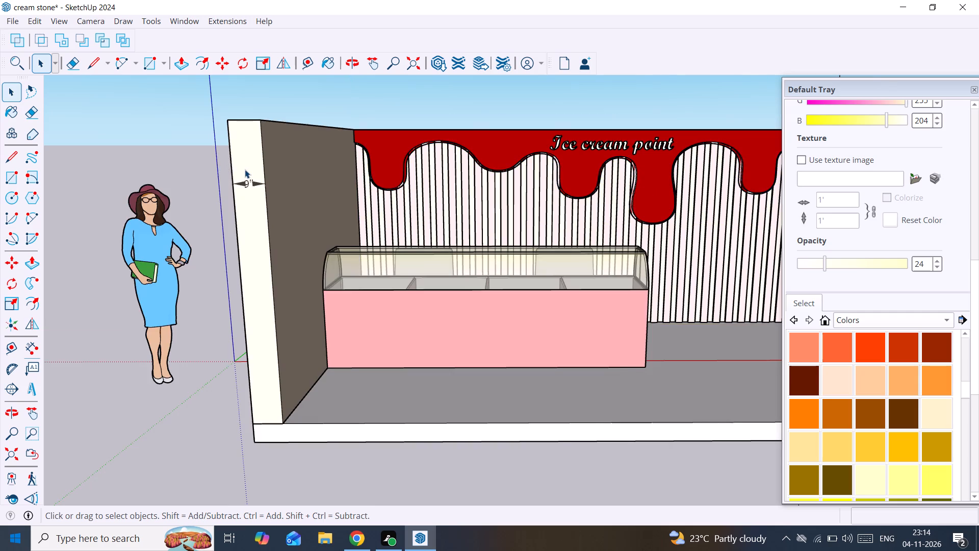
pyautogui.scroll(-11, 246, 170)
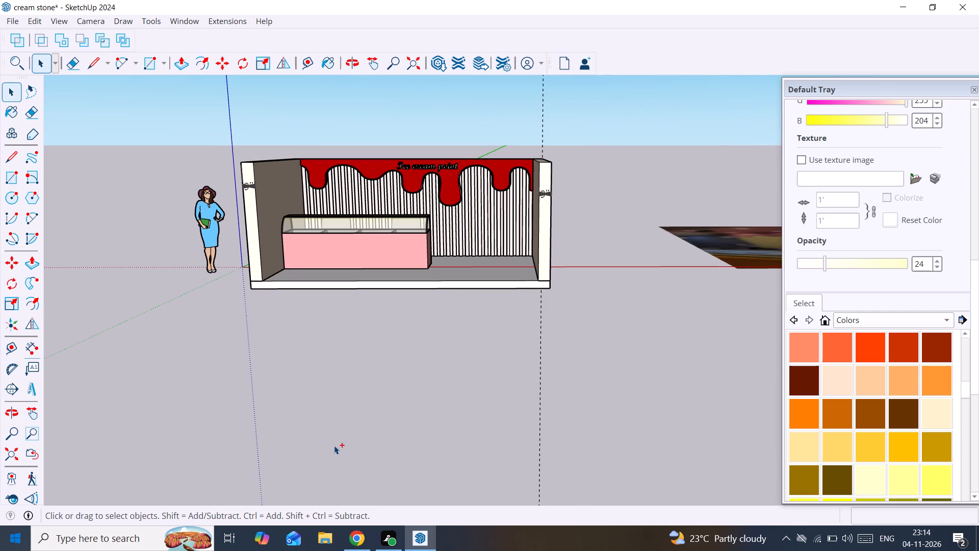
pyautogui.hotkey('ctrl', 'v')
pyautogui.click(339, 408)
# Scale the pasted drip panel down uniformly toward its opposite upper corner.
pyautogui.scroll(-3, 294, 399)
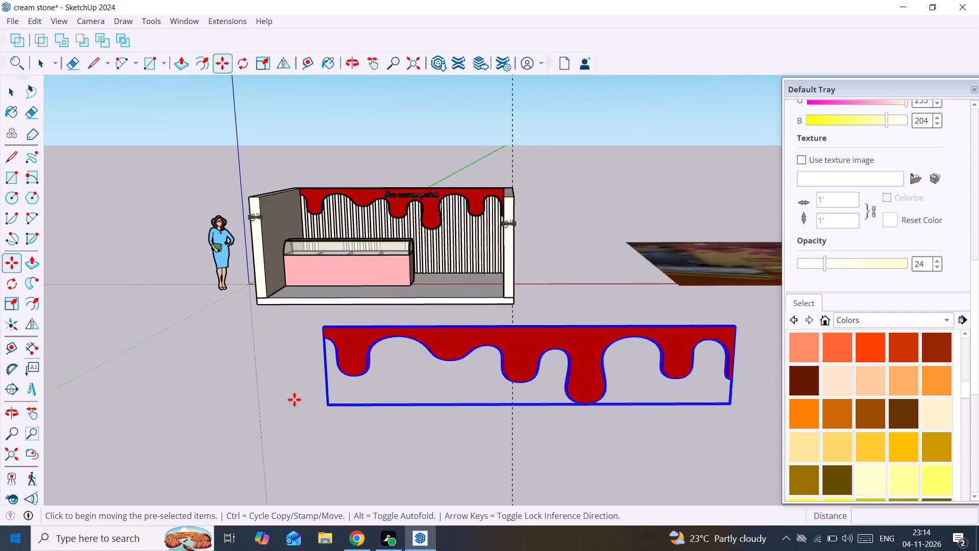
pyautogui.scroll(-4, 294, 399)
pyautogui.press('s')
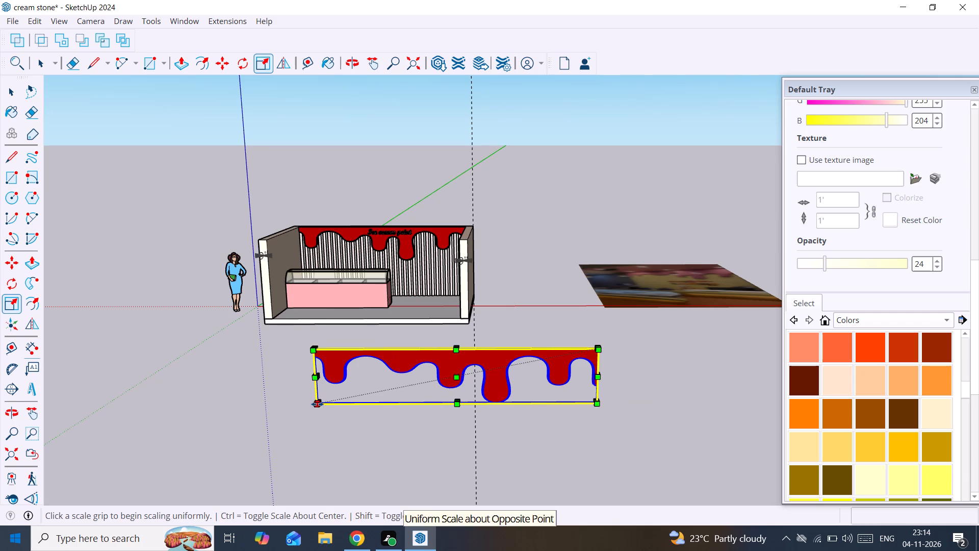
pyautogui.moveTo(317, 404); pyautogui.dragTo(543, 349)
pyautogui.scroll(11, 571, 358)
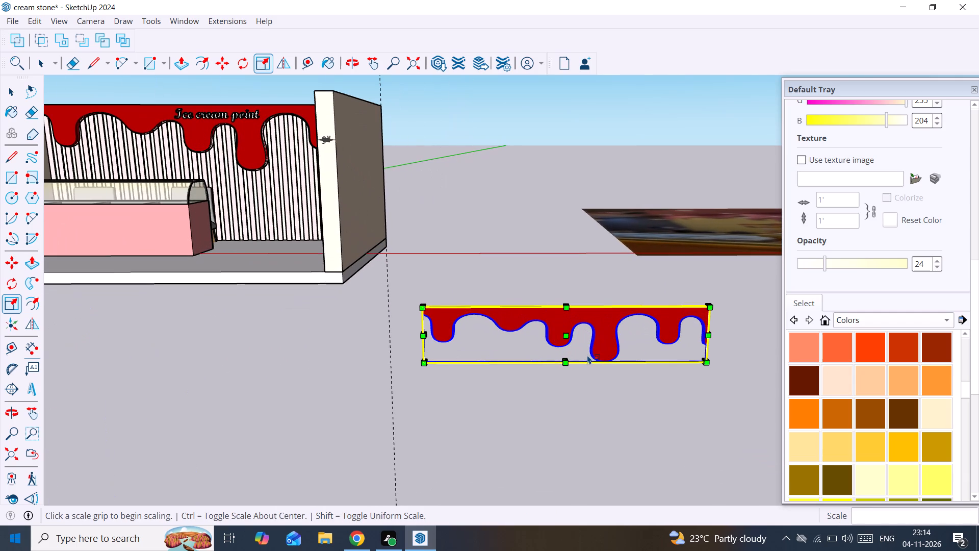
# Rotate the small drip panel about the red axis by about 177° around its lower corner so the drips point upward.
pyautogui.press('q')
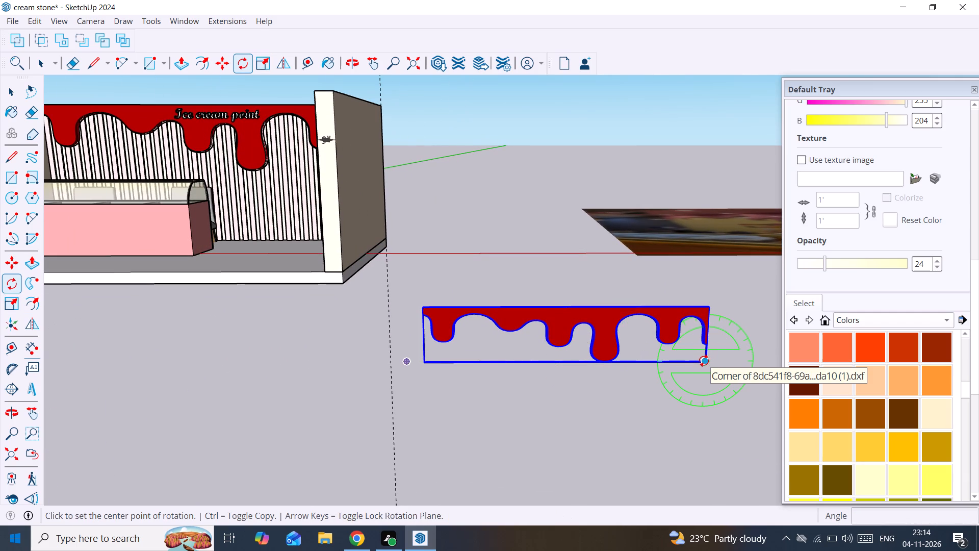
pyautogui.press('Right')
pyautogui.click(704, 361)
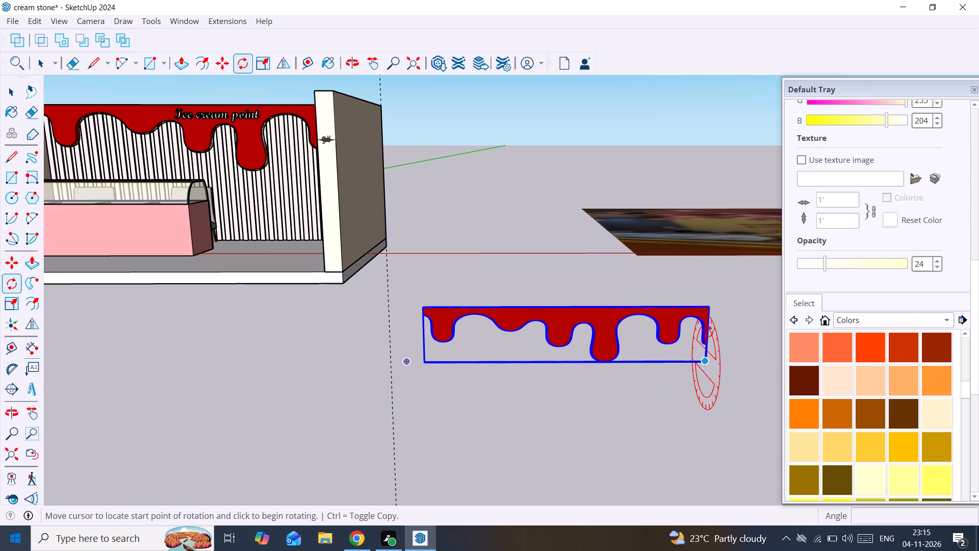
pyautogui.click(710, 305)
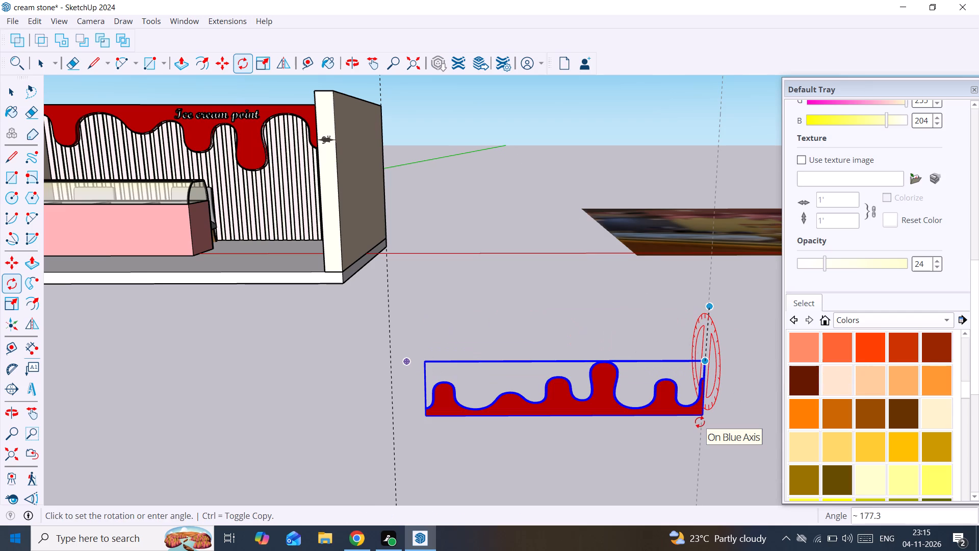
pyautogui.click(700, 422)
pyautogui.press('space')
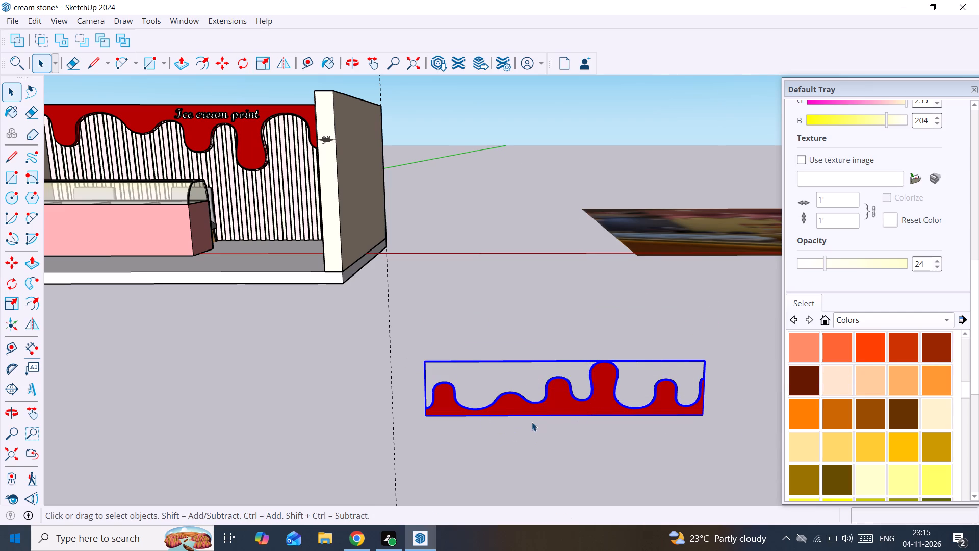
# Move the flipped drip panel by its bottom corner toward the counter front's lower corner beside the near side wall.
pyautogui.scroll(2, 519, 427)
pyautogui.scroll(1, 379, 410)
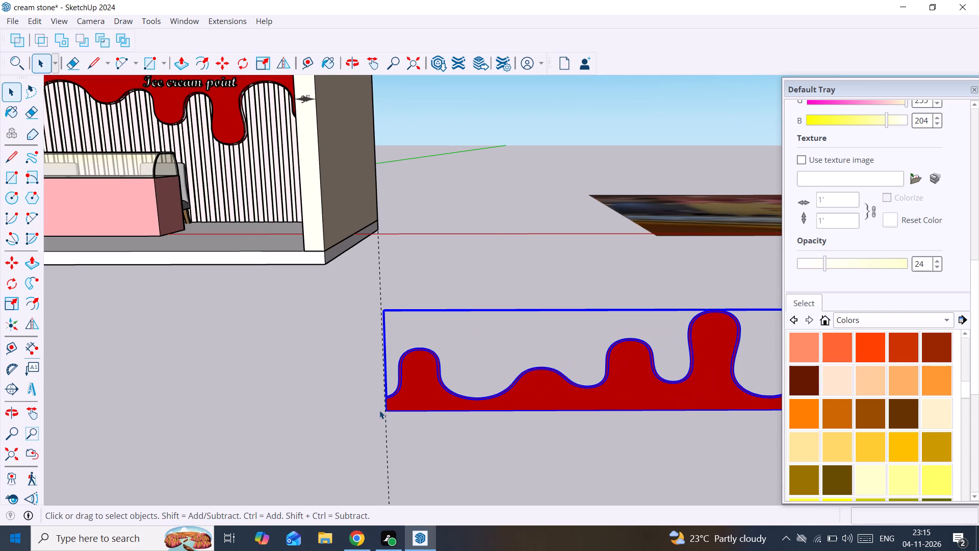
pyautogui.press('m')
pyautogui.click(384, 408)
pyautogui.scroll(-8, 281, 397)
pyautogui.moveTo(272, 390); pyautogui.dragTo(290, 385, button='middle')
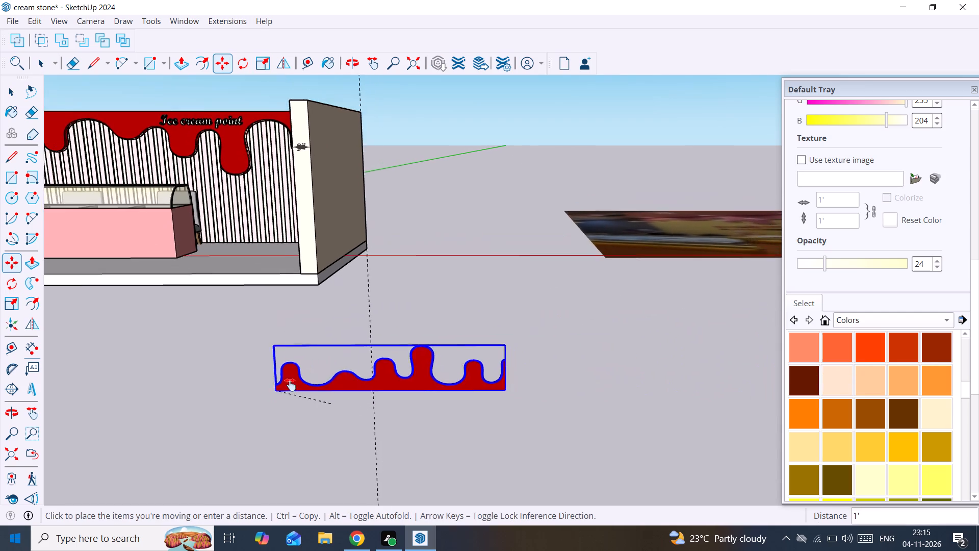
pyautogui.moveTo(290, 385); pyautogui.dragTo(604, 398, button='middle')
pyautogui.scroll(1, 186, 247)
pyautogui.moveTo(173, 253); pyautogui.dragTo(516, 298, button='middle')
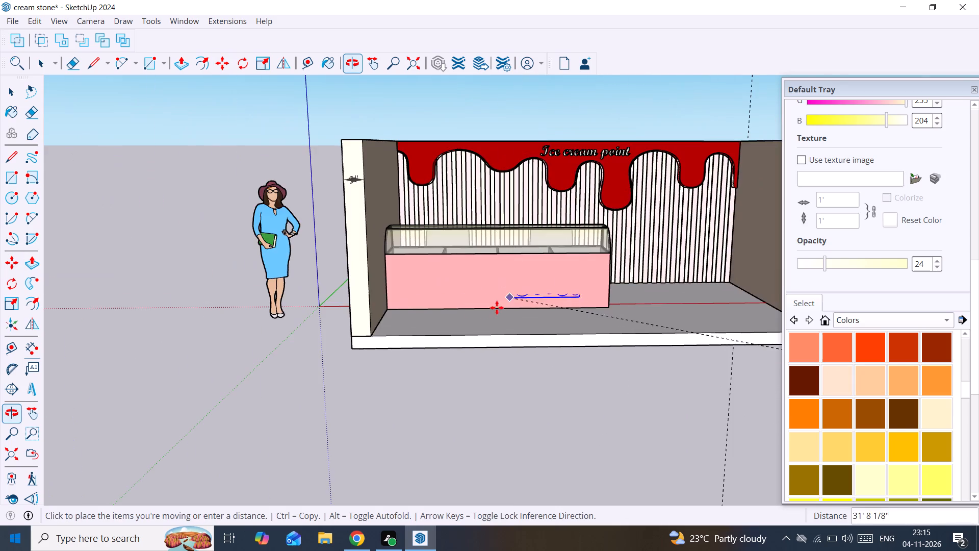
pyautogui.scroll(4, 450, 312)
pyautogui.scroll(6, 370, 312)
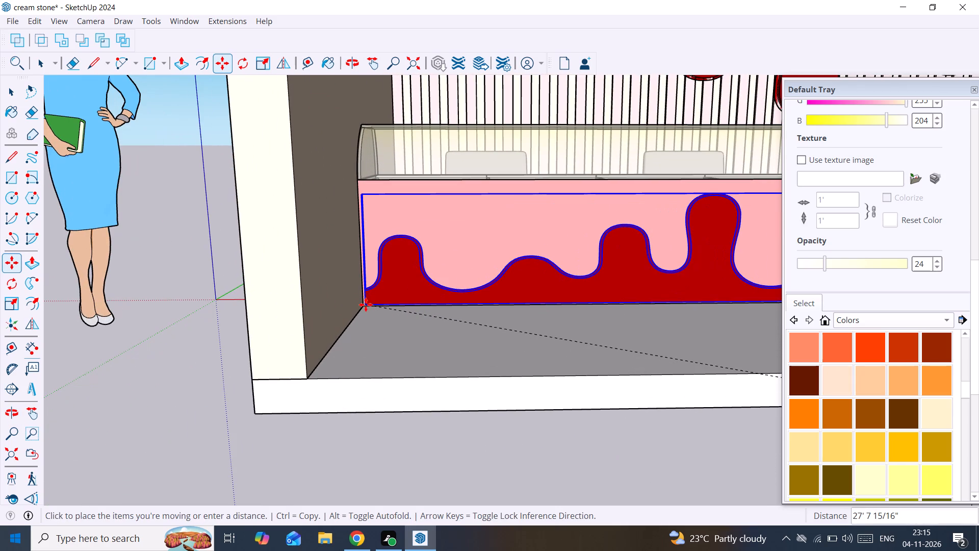
pyautogui.click(366, 305)
# Move the drip panel along the green axis about 5' 1" to the bottom edge of the counter front.
pyautogui.scroll(3, 366, 305)
pyautogui.moveTo(366, 305); pyautogui.dragTo(268, 441, button='middle')
pyautogui.scroll(-4, 370, 328)
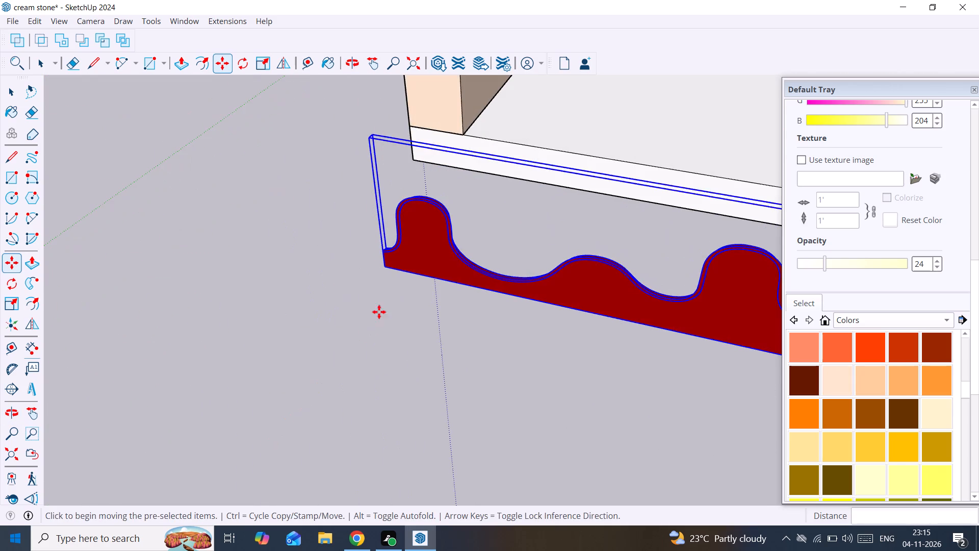
pyautogui.scroll(-4, 530, 237)
pyautogui.click(452, 266)
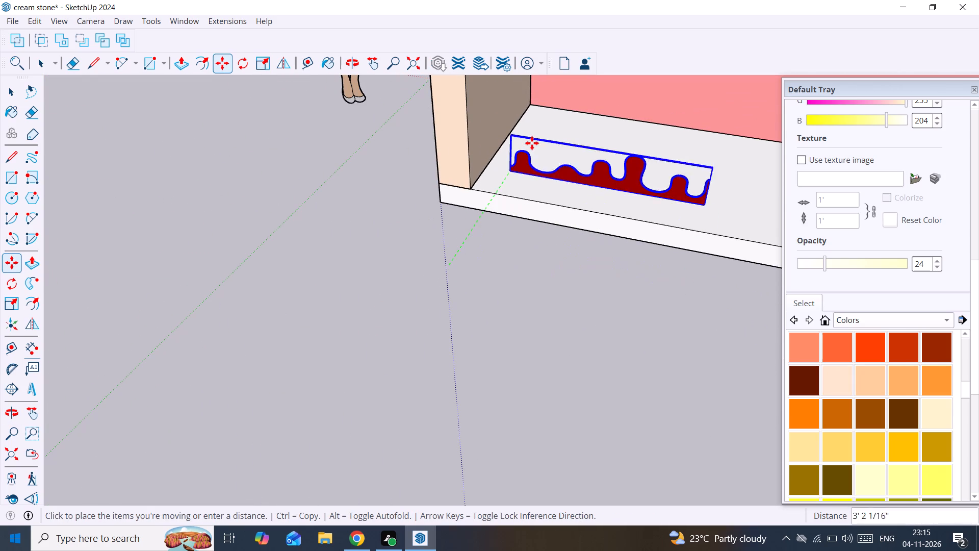
pyautogui.click(533, 104)
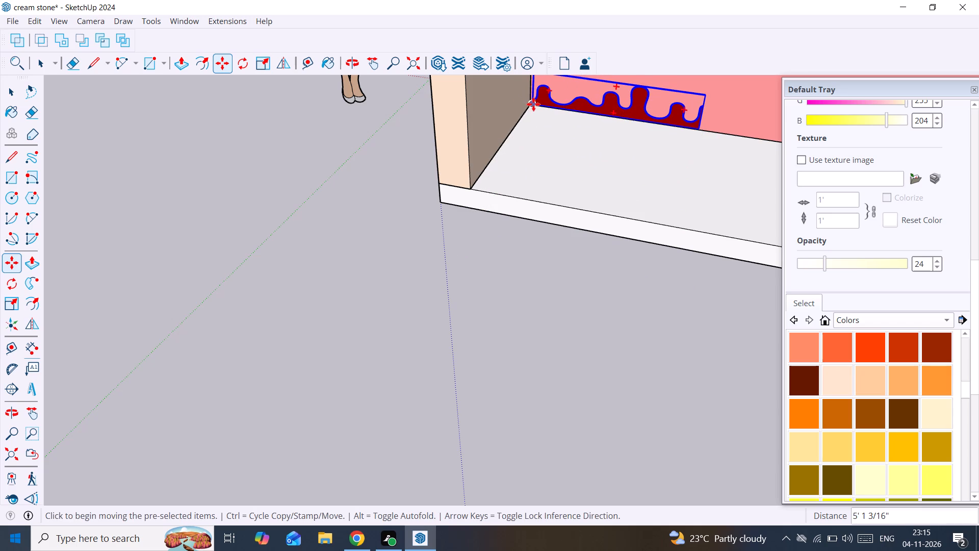
# Move the drip panel along the red axis so its lower corner meets the counter's bottom corner at the side wall.
pyautogui.scroll(7, 536, 104)
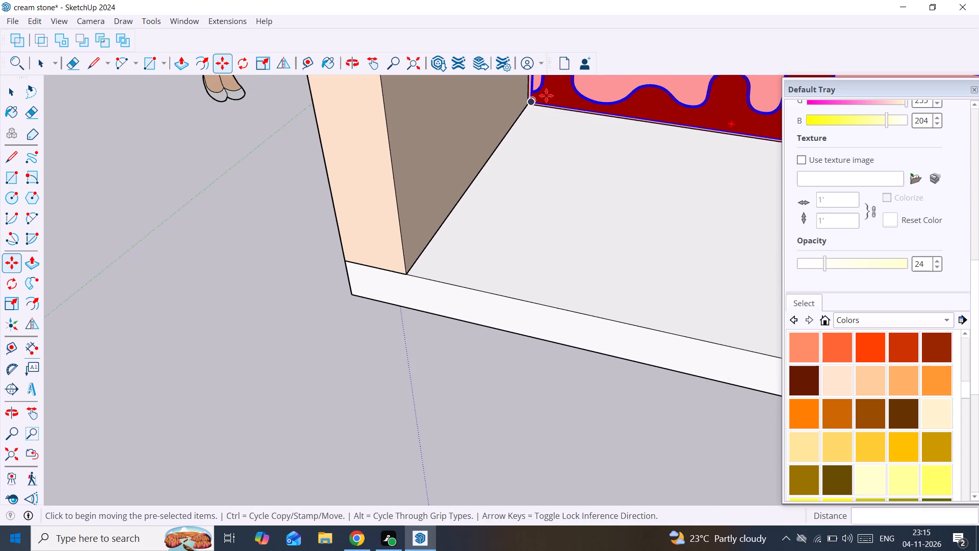
pyautogui.moveTo(546, 95); pyautogui.dragTo(669, 101, button='middle')
pyautogui.click(581, 92)
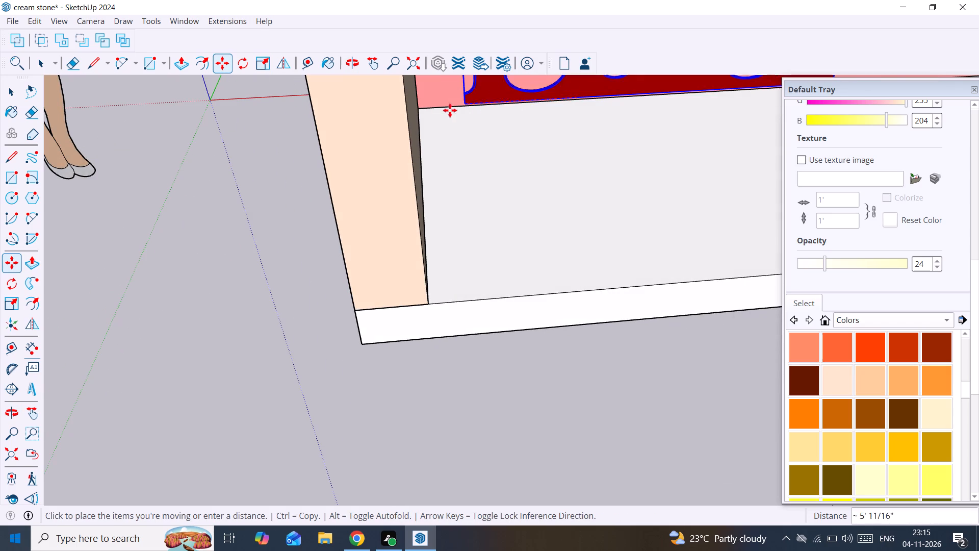
pyautogui.scroll(4, 418, 107)
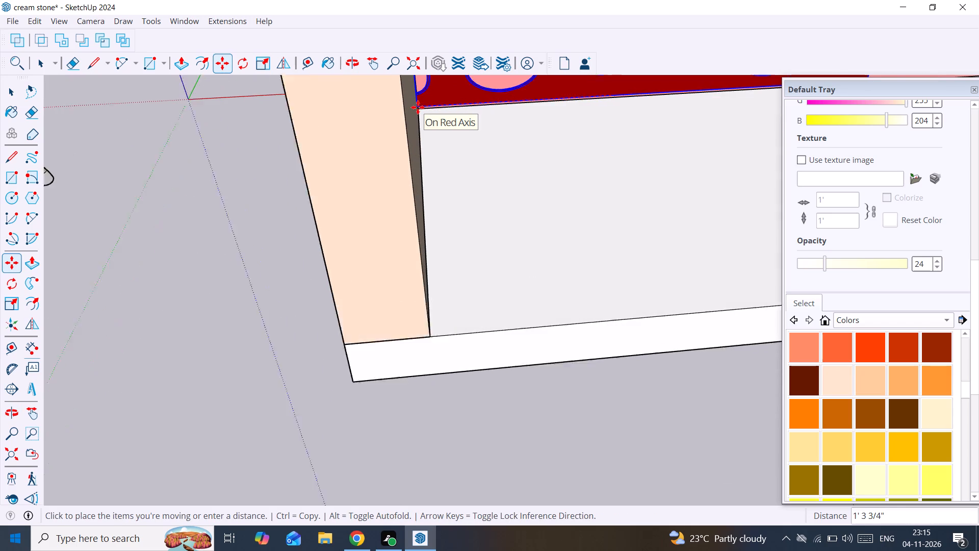
pyautogui.moveTo(418, 106); pyautogui.dragTo(413, 54, button='middle')
pyautogui.scroll(1, 434, 161)
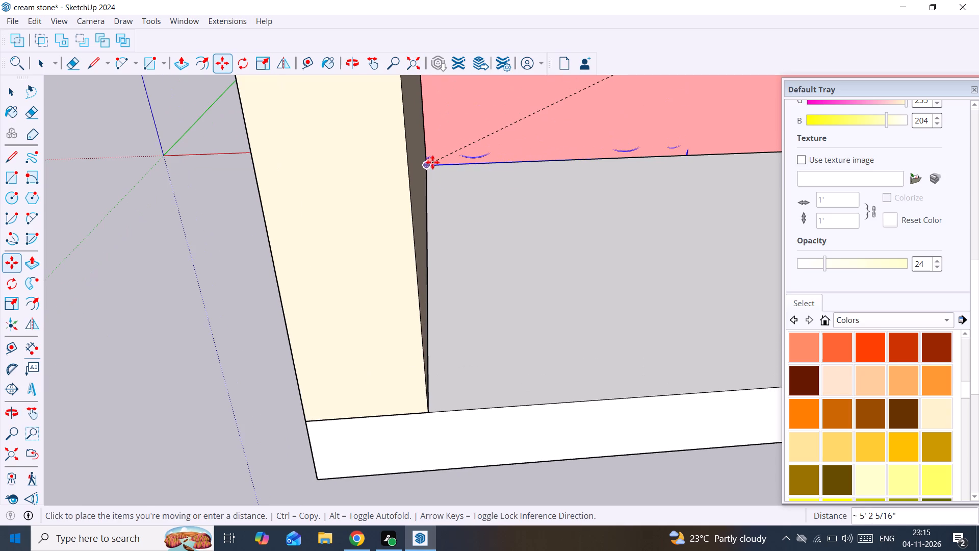
pyautogui.click(432, 162)
# Move the drip panel outward along the green axis so its drips stand in front of the counter's pink face.
pyautogui.scroll(-9, 432, 162)
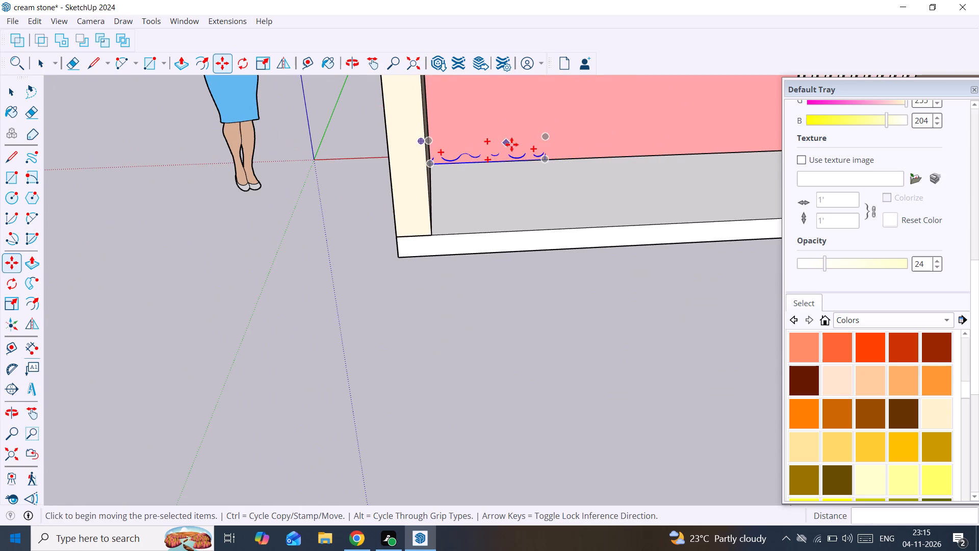
pyautogui.scroll(-4, 518, 147)
pyautogui.moveTo(518, 149); pyautogui.dragTo(372, 174, button='middle')
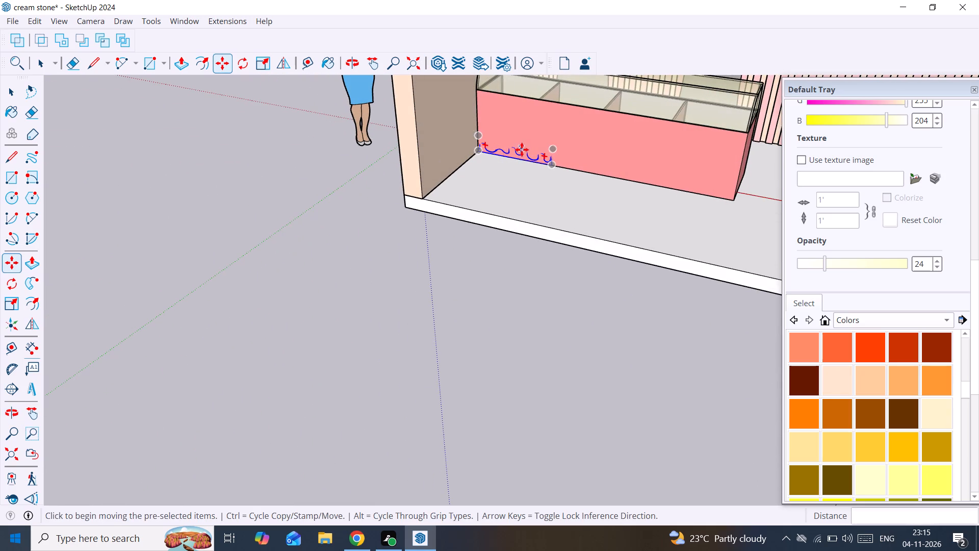
pyautogui.scroll(3, 522, 157)
pyautogui.press('m')
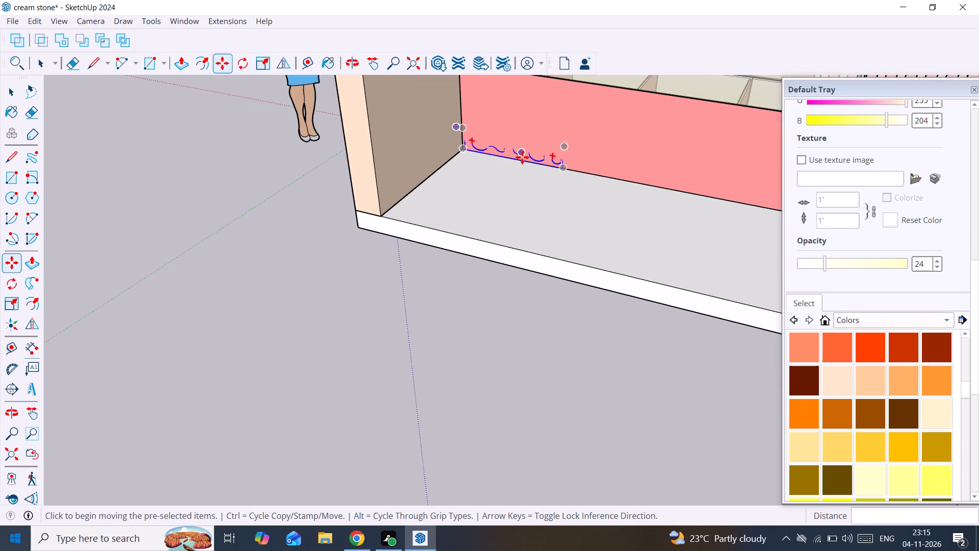
pyautogui.click(522, 157)
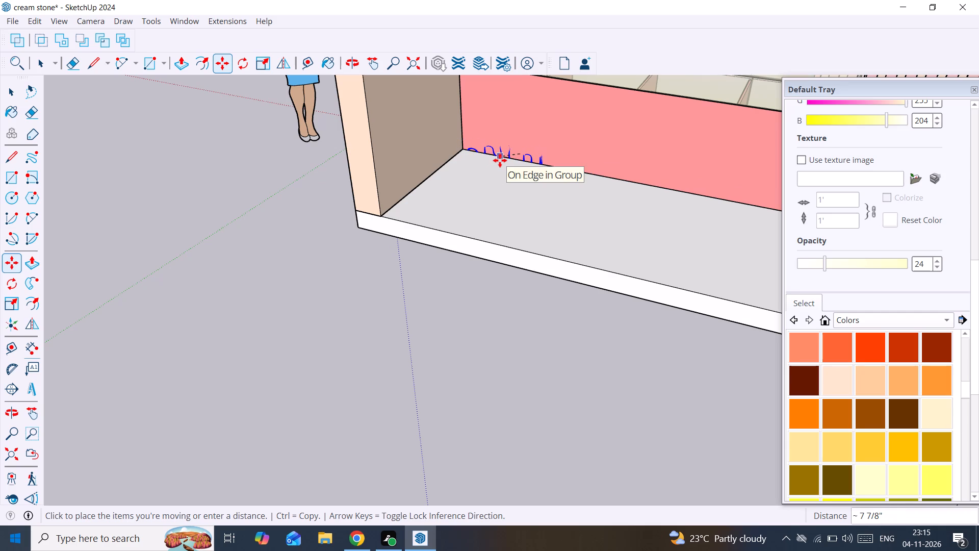
pyautogui.press('Left')
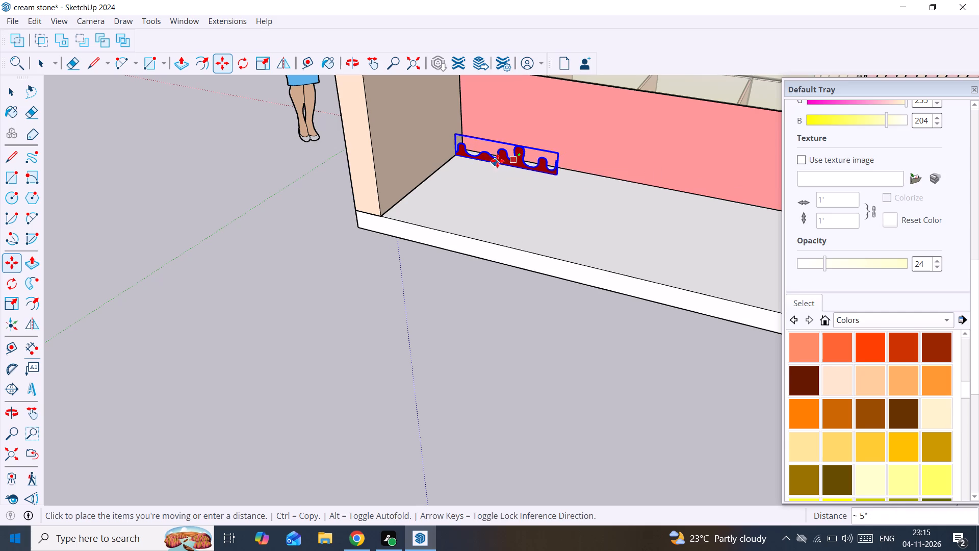
pyautogui.click(501, 158)
# Move the drip panel back along the green axis about 5" so it sits against the counter front.
pyautogui.scroll(5, 541, 154)
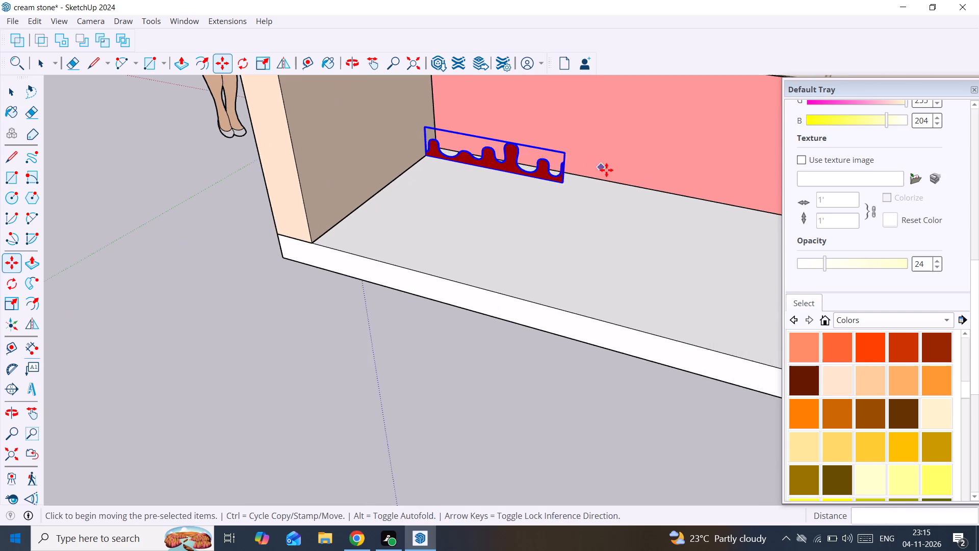
pyautogui.scroll(1, 606, 170)
pyautogui.moveTo(606, 171); pyautogui.dragTo(521, 180, button='middle')
pyautogui.scroll(12, 538, 180)
pyautogui.moveTo(568, 206); pyautogui.dragTo(560, 206, button='middle')
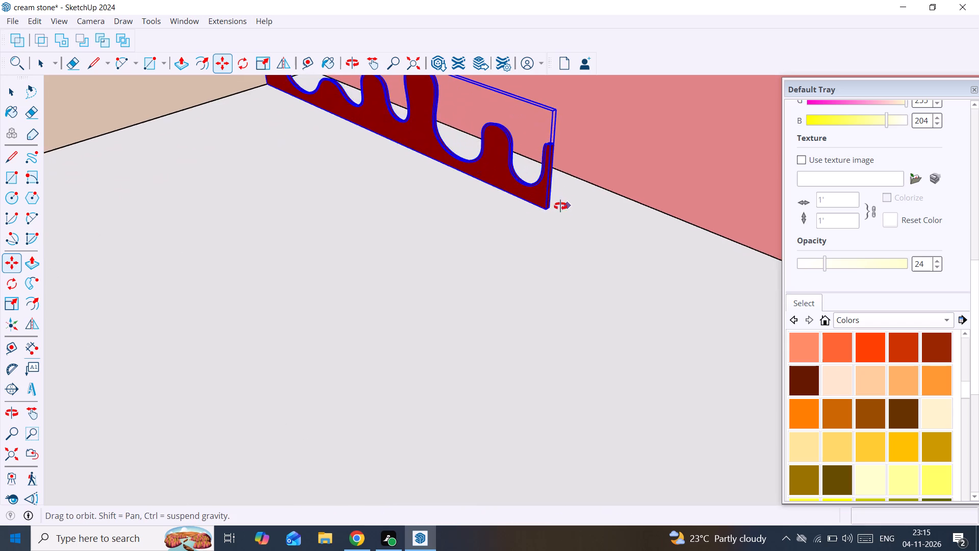
pyautogui.moveTo(560, 206); pyautogui.dragTo(487, 206, button='middle')
pyautogui.scroll(3, 511, 204)
pyautogui.click(516, 212)
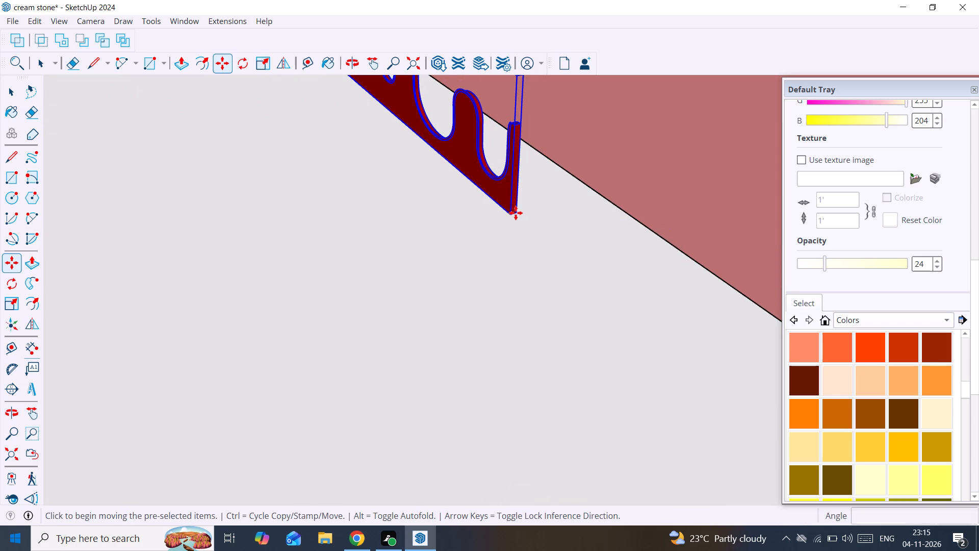
pyautogui.click(590, 189)
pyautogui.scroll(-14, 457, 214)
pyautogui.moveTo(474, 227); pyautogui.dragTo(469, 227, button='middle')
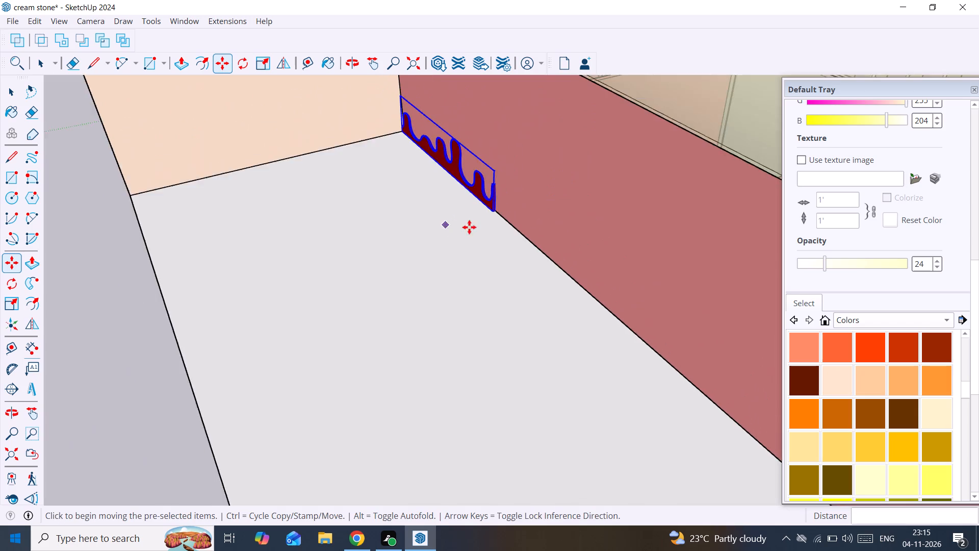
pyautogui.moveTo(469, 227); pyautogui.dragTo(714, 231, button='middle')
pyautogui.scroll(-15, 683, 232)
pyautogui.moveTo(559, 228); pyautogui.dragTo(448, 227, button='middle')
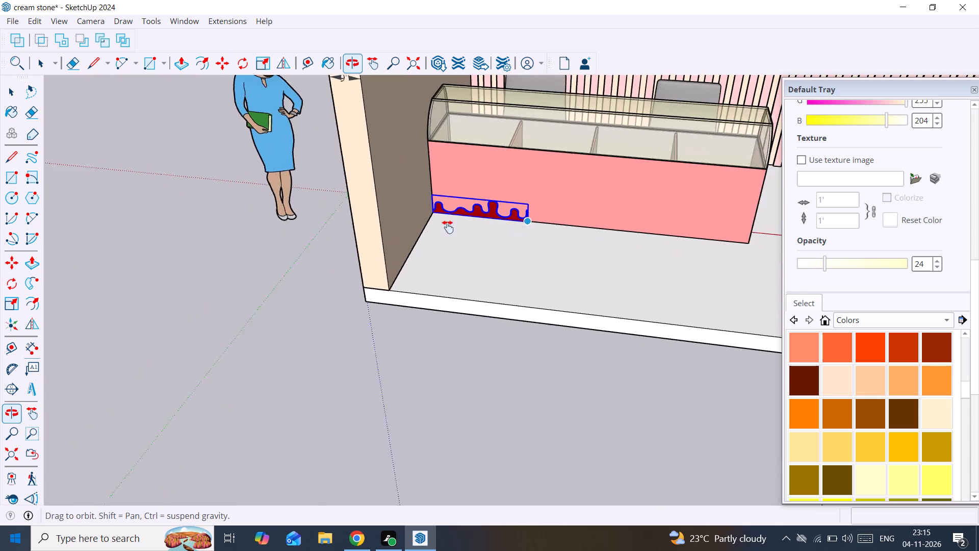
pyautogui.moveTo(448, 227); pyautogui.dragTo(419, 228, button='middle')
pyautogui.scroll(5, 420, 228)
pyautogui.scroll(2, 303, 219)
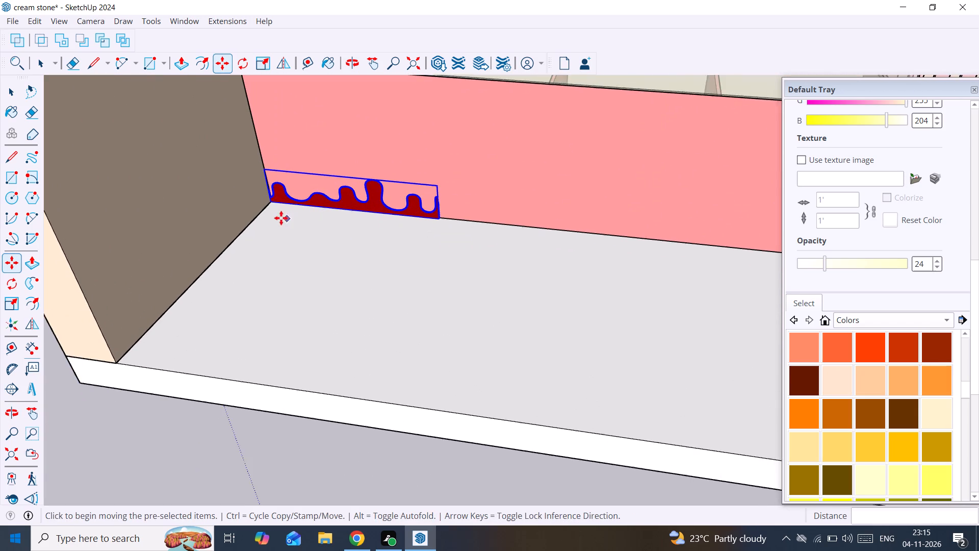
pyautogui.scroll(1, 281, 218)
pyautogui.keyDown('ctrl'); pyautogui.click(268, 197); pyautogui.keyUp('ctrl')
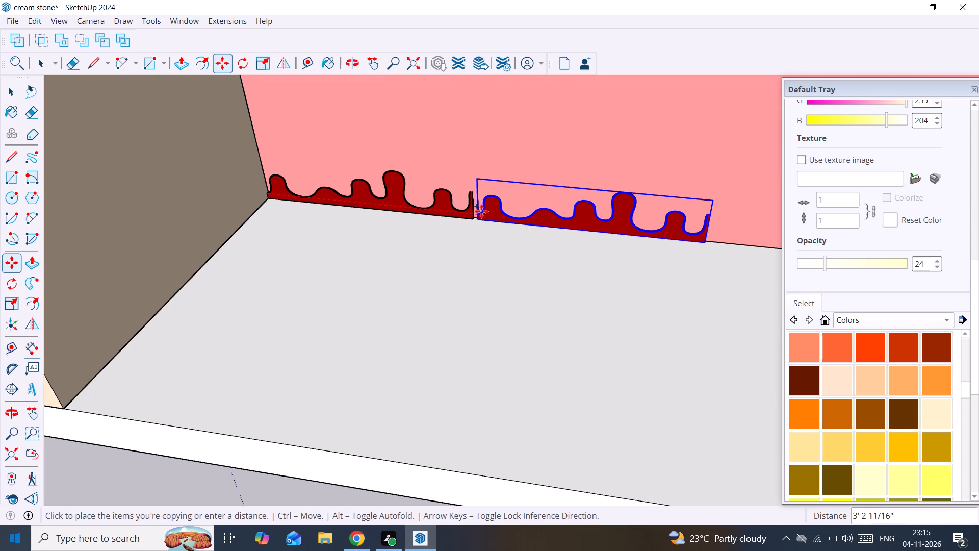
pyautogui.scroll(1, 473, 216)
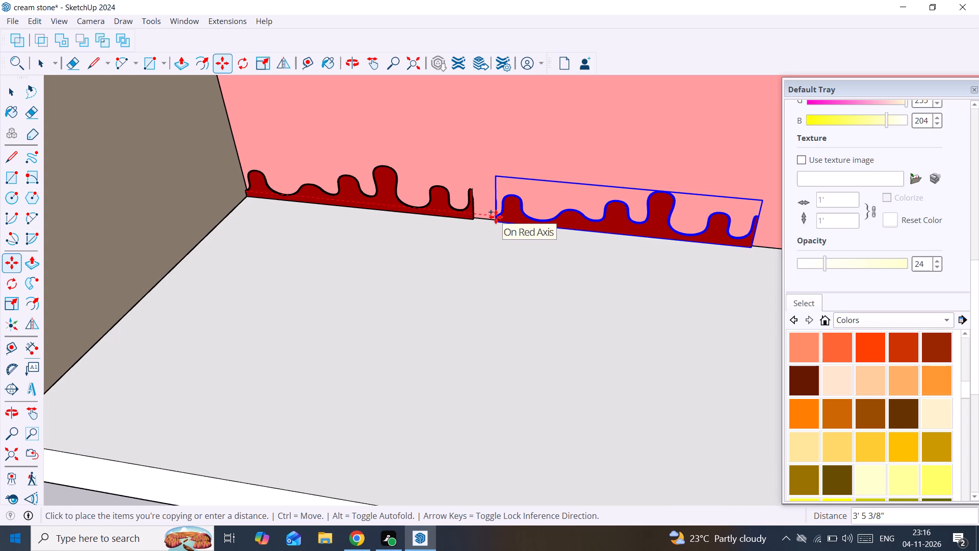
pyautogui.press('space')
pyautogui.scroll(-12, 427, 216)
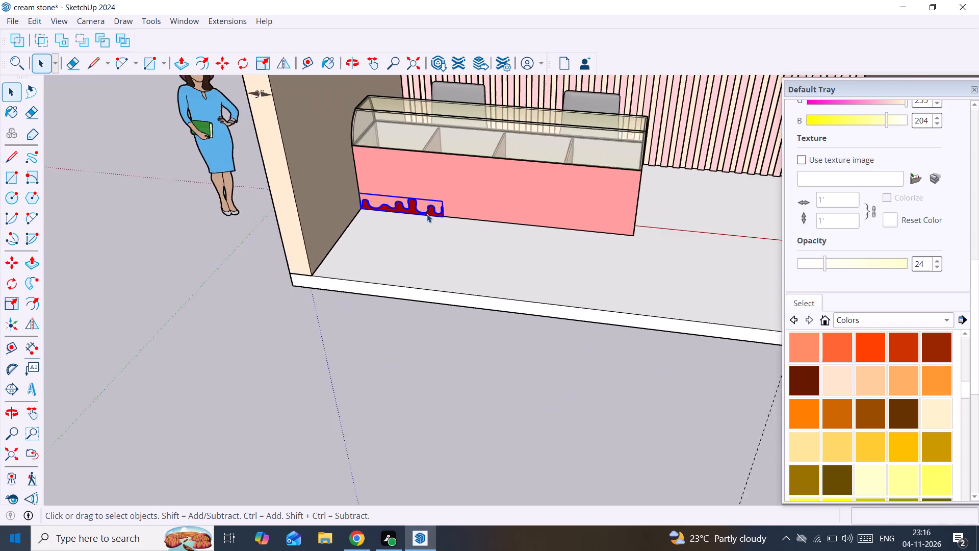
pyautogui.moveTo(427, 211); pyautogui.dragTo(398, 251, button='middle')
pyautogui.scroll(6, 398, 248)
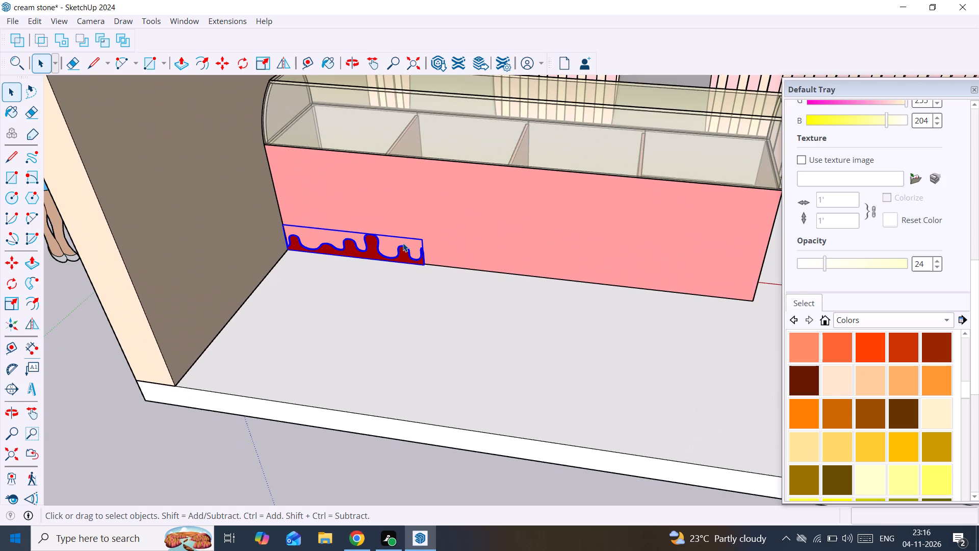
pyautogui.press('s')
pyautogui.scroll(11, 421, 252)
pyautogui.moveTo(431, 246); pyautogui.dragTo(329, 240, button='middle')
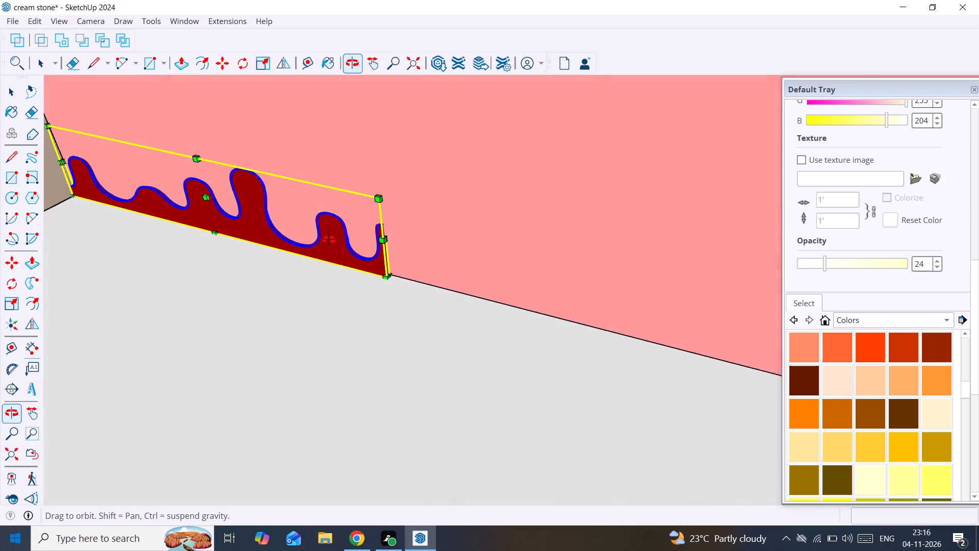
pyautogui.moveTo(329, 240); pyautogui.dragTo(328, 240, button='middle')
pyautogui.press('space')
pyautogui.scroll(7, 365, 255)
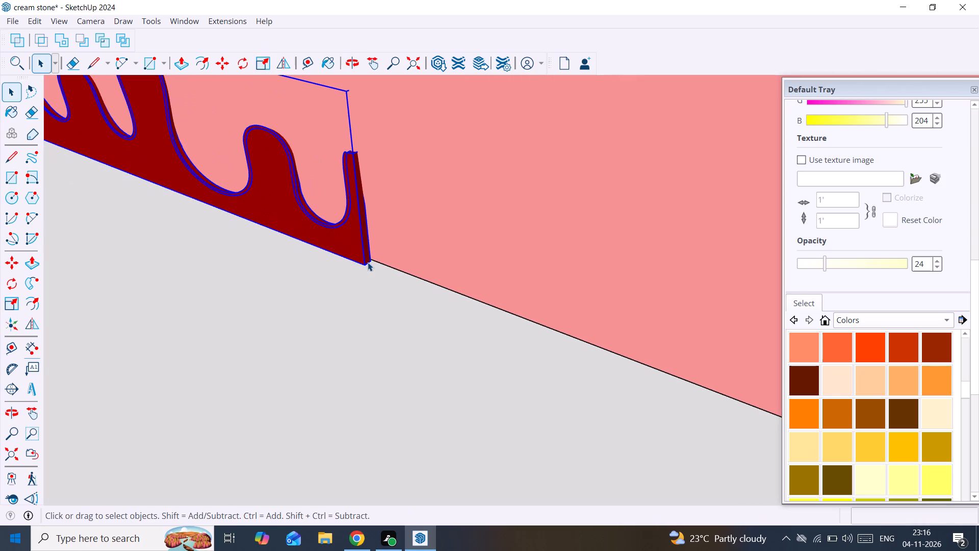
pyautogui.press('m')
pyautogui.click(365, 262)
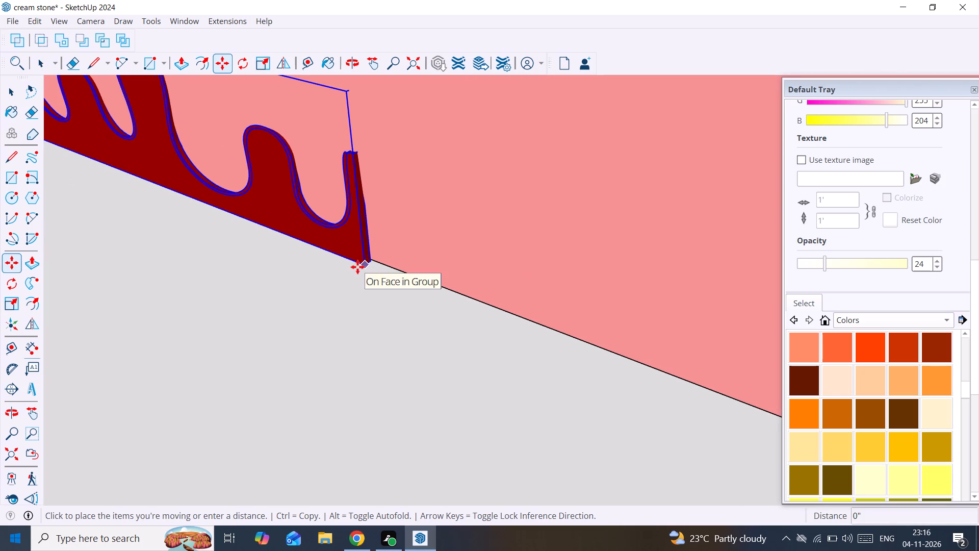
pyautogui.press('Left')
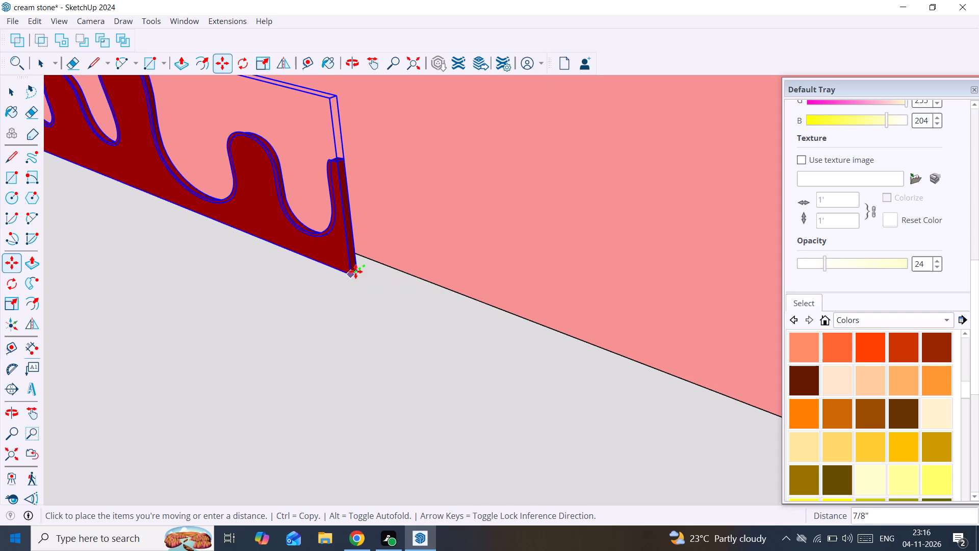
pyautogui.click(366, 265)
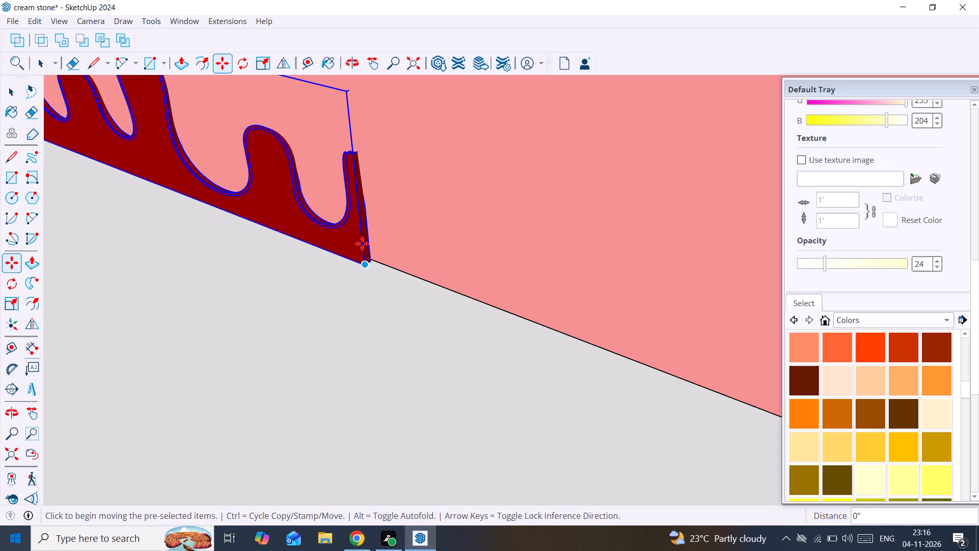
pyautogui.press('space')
# Stretch the drip panel lengthwise along the counter front's bottom edge, keeping its end at the side wall fixed.
pyautogui.write('s')
pyautogui.scroll(4, 365, 234)
pyautogui.scroll(3, 357, 164)
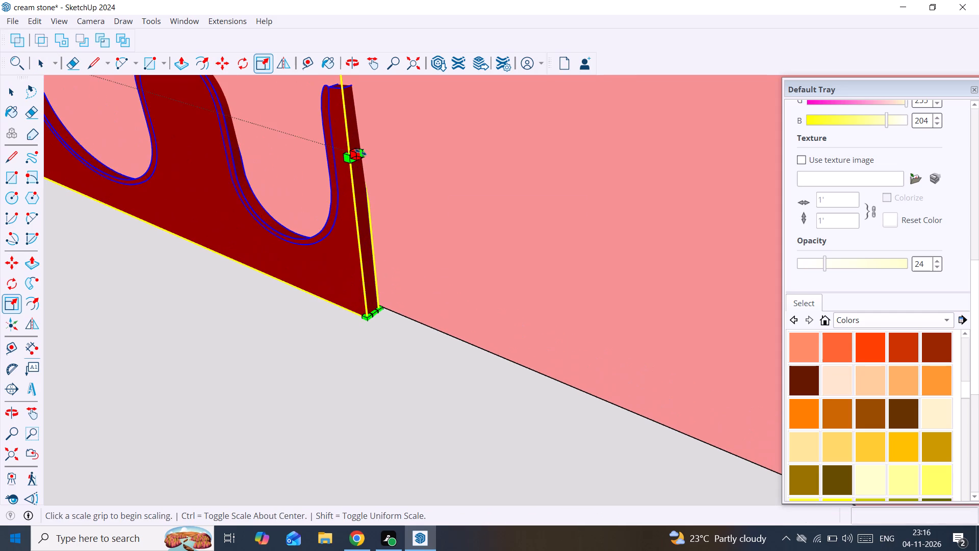
pyautogui.moveTo(360, 152); pyautogui.dragTo(540, 210)
pyautogui.scroll(-8, 539, 209)
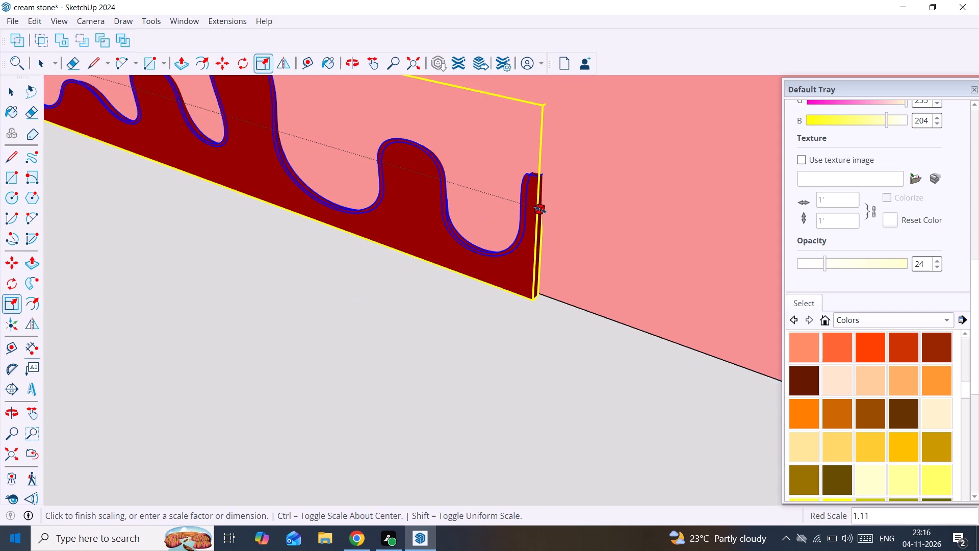
pyautogui.moveTo(540, 210); pyautogui.dragTo(681, 224)
pyautogui.scroll(-11, 540, 210)
pyautogui.click(681, 224)
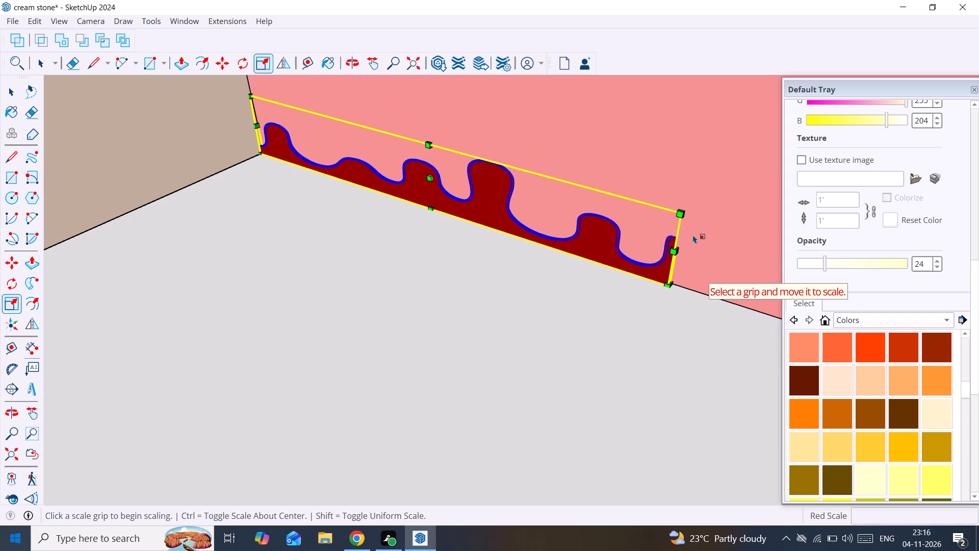
# Stretch the drip panel lengthwise by about 2.13 so it spans the counter front to its free end, keeping the side-wall end fixed.
pyautogui.scroll(1, 710, 239)
pyautogui.moveTo(710, 239); pyautogui.dragTo(526, 202, button='middle')
pyautogui.scroll(3, 500, 231)
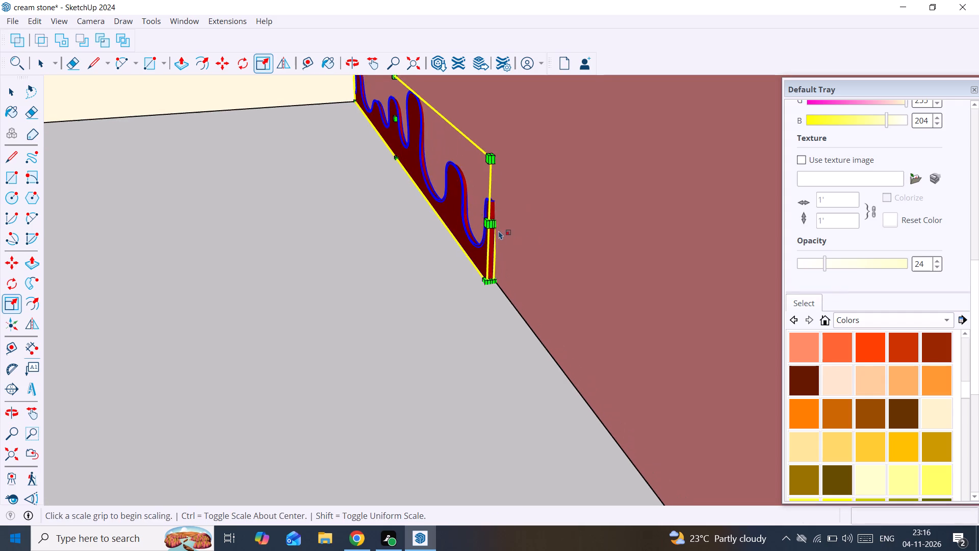
pyautogui.scroll(10, 492, 227)
pyautogui.moveTo(493, 217); pyautogui.dragTo(716, 318)
pyautogui.scroll(-17, 590, 288)
pyautogui.moveTo(589, 293); pyautogui.dragTo(716, 318, button='middle')
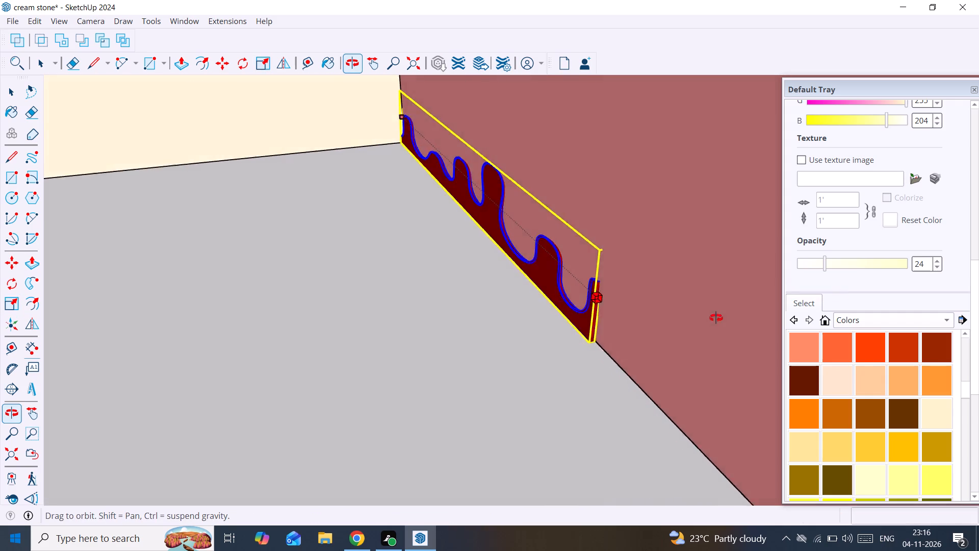
pyautogui.moveTo(716, 318); pyautogui.dragTo(719, 319, button='middle')
pyautogui.moveTo(716, 318); pyautogui.dragTo(587, 267)
pyautogui.scroll(-14, 719, 319)
pyautogui.keyDown('shift'); pyautogui.moveTo(697, 308); pyautogui.dragTo(587, 267, button='middle'); pyautogui.keyUp('shift')
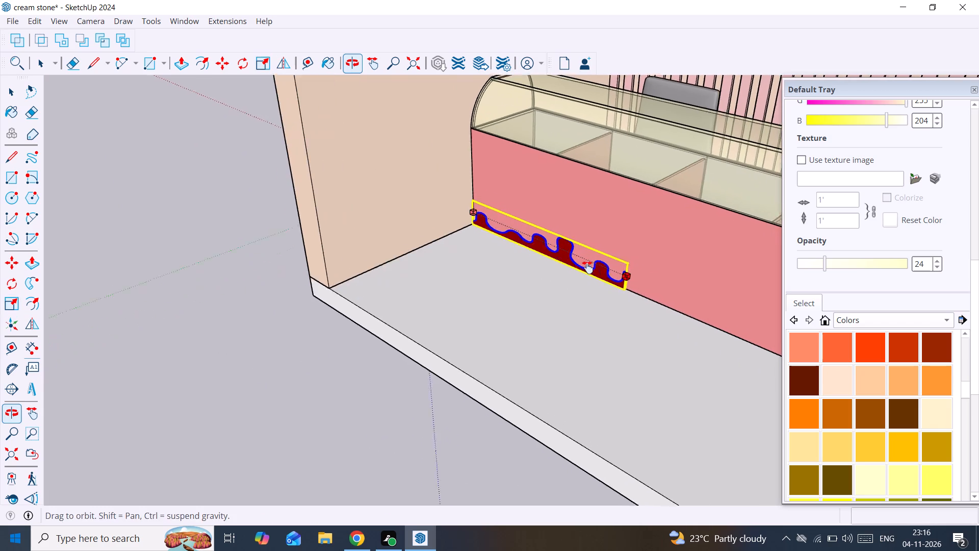
pyautogui.keyDown('shift'); pyautogui.moveTo(587, 267); pyautogui.dragTo(584, 267, button='middle'); pyautogui.keyUp('shift')
pyautogui.moveTo(587, 267); pyautogui.dragTo(694, 293)
pyautogui.scroll(-8, 584, 267)
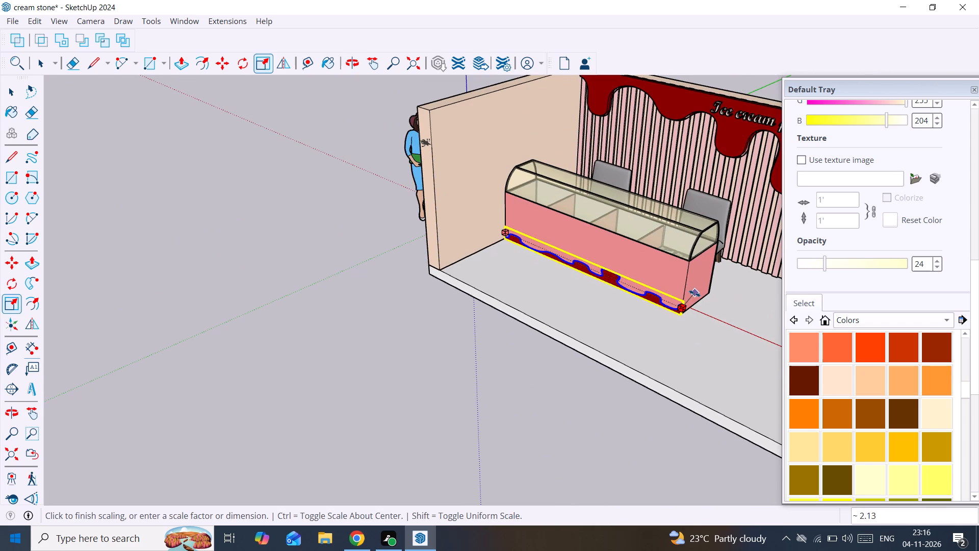
pyautogui.moveTo(694, 293); pyautogui.dragTo(690, 290)
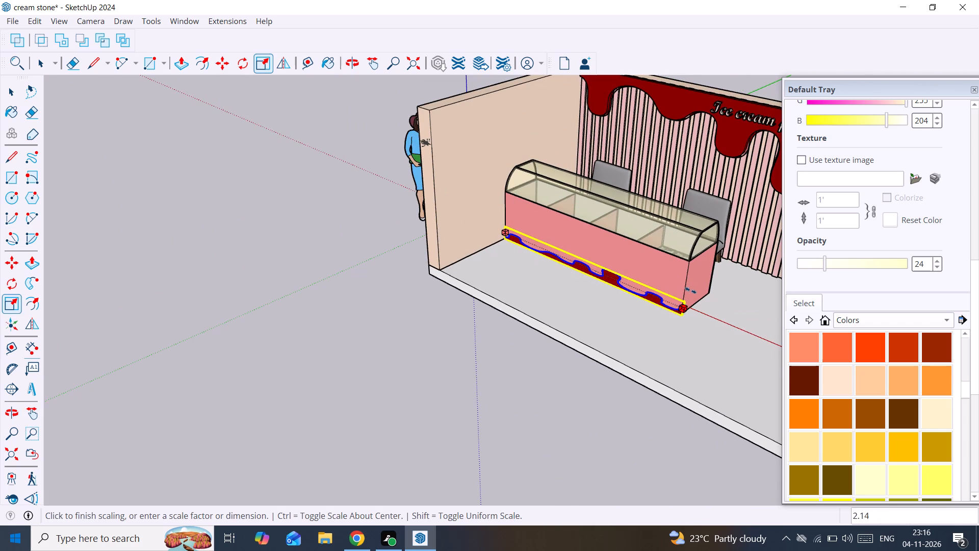
pyautogui.moveTo(690, 290); pyautogui.dragTo(680, 287)
pyautogui.scroll(11, 680, 287)
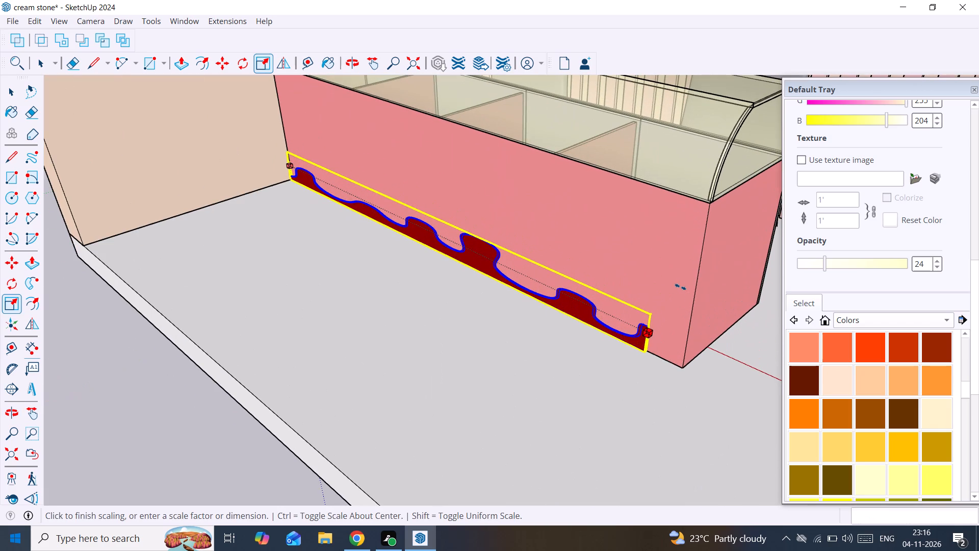
pyautogui.moveTo(680, 287); pyautogui.dragTo(693, 294)
# Scale the drip panel taller in two small stretches along its green axis, keeping its bottom edge fixed on the floor.
pyautogui.moveTo(480, 293); pyautogui.dragTo(697, 269, button='middle')
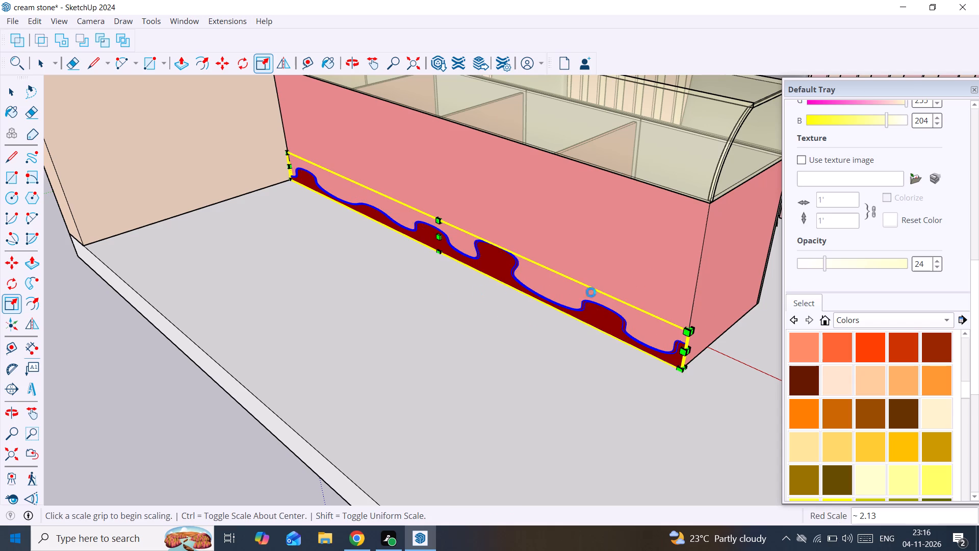
pyautogui.moveTo(346, 281); pyautogui.dragTo(543, 269, button='middle')
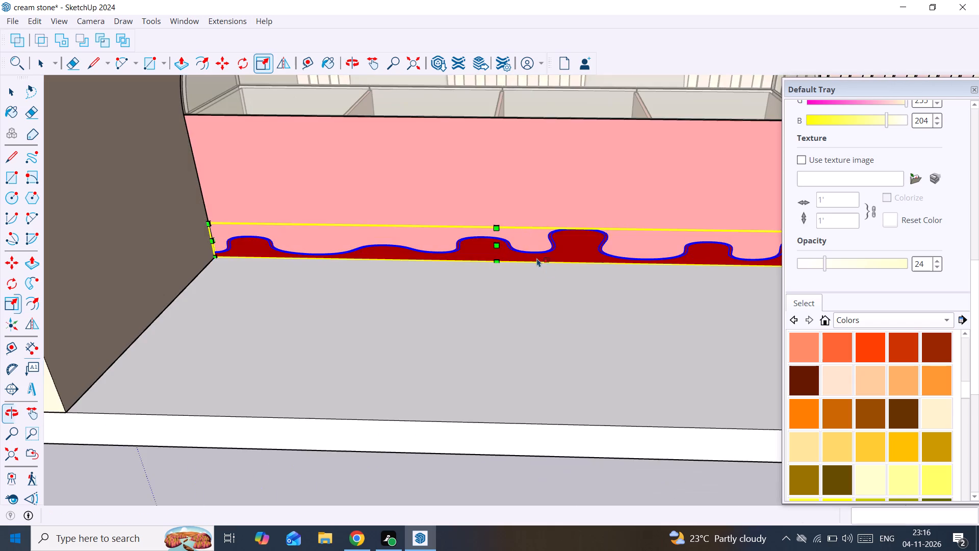
pyautogui.scroll(6, 516, 204)
pyautogui.moveTo(491, 218); pyautogui.dragTo(469, 281, button='middle')
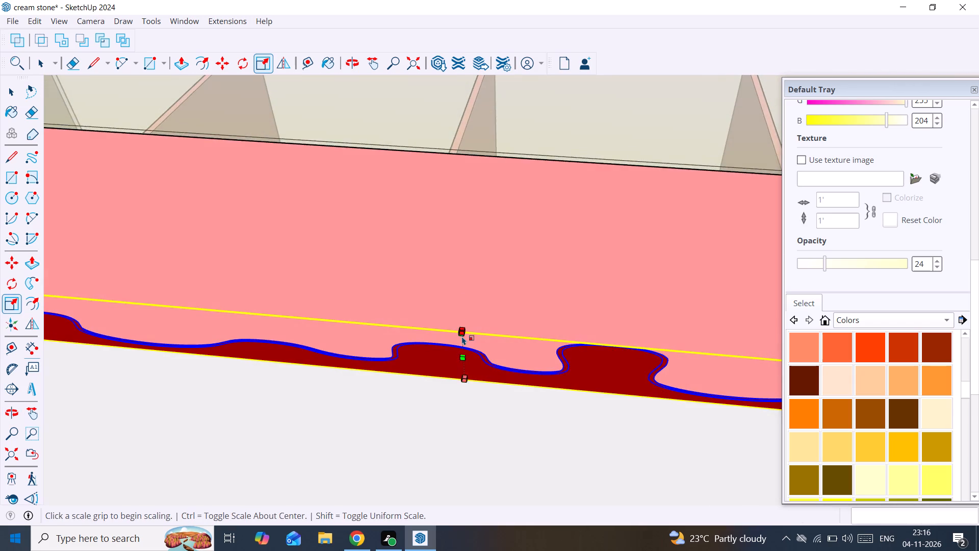
pyautogui.scroll(20, 462, 336)
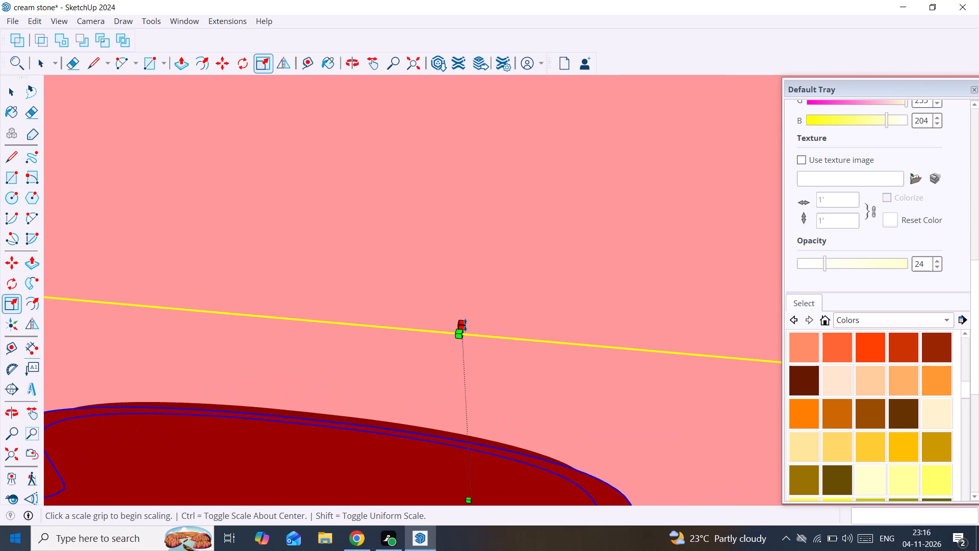
pyautogui.moveTo(465, 324); pyautogui.dragTo(498, 144)
pyautogui.scroll(-3, 498, 158)
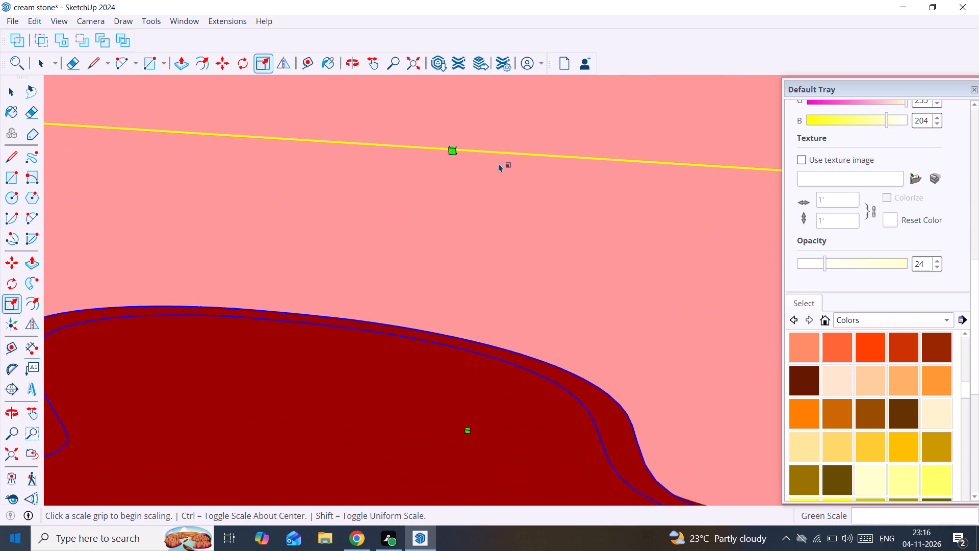
pyautogui.scroll(-20, 499, 163)
pyautogui.scroll(-19, 499, 163)
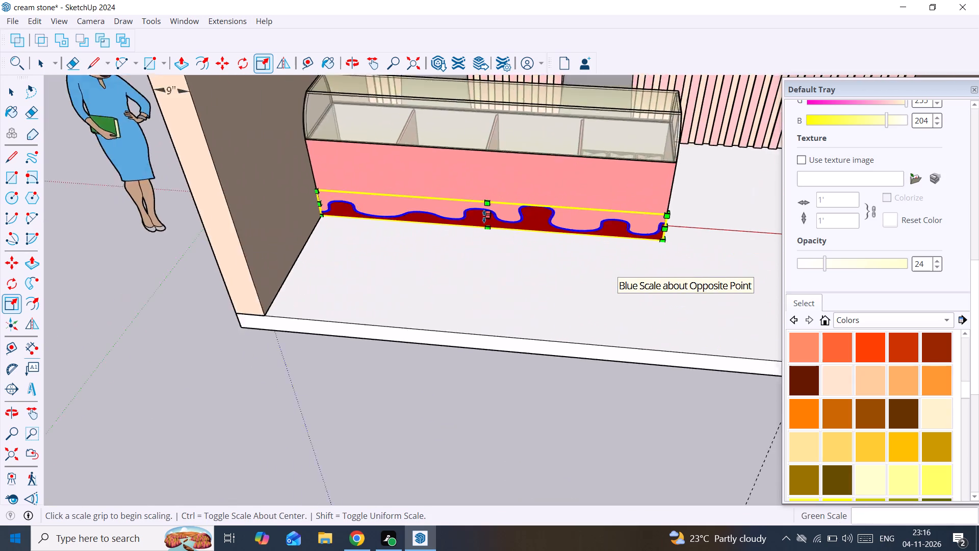
pyautogui.scroll(-2, 484, 216)
pyautogui.keyDown('shift'); pyautogui.moveTo(479, 221); pyautogui.dragTo(451, 334, button='middle'); pyautogui.keyUp('shift')
pyautogui.scroll(9, 451, 318)
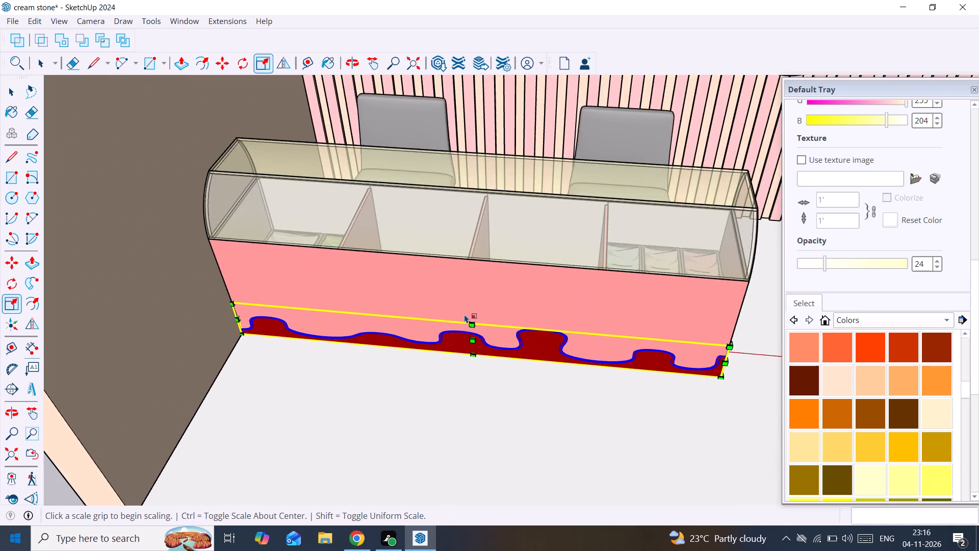
pyautogui.scroll(20, 465, 314)
pyautogui.scroll(3, 465, 314)
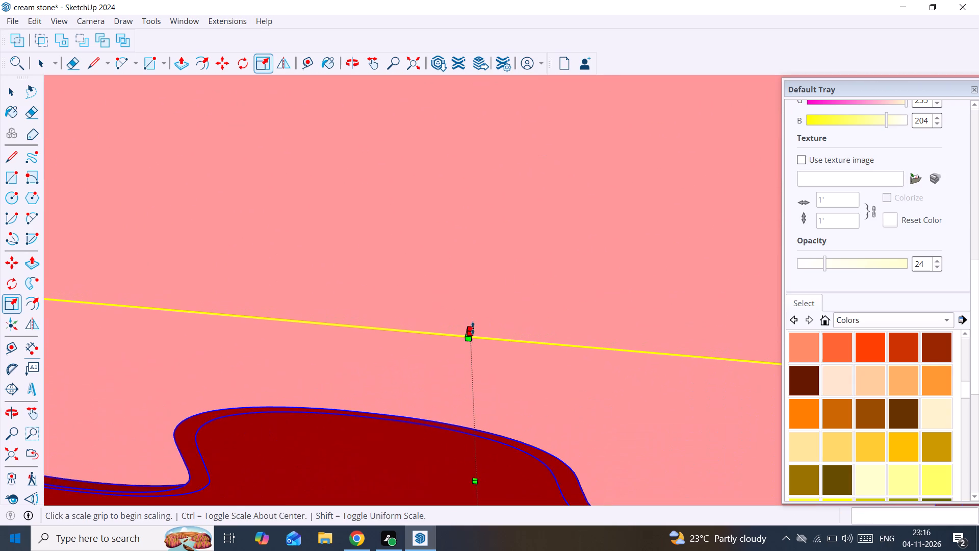
pyautogui.scroll(7, 473, 328)
pyautogui.moveTo(468, 335); pyautogui.dragTo(495, 194)
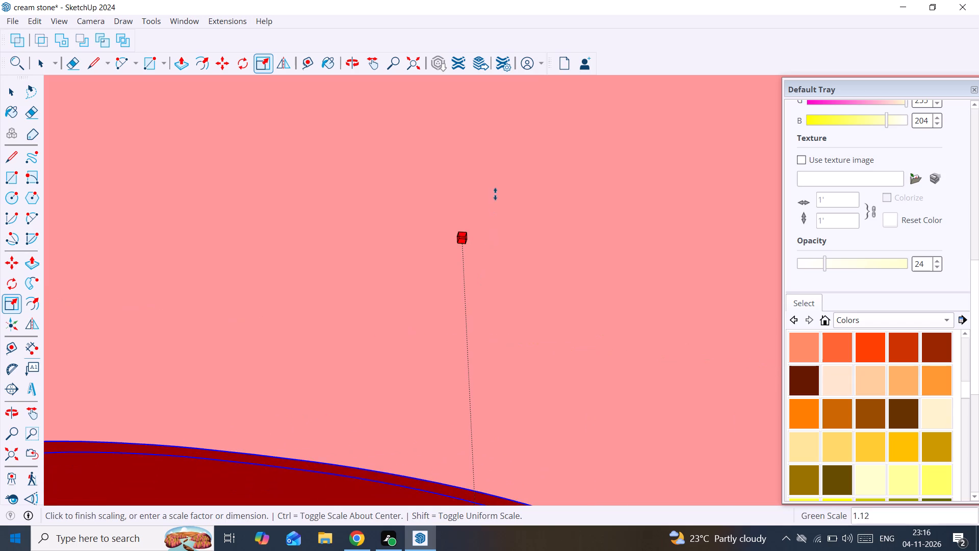
pyautogui.moveTo(495, 194); pyautogui.dragTo(500, 160)
pyautogui.scroll(-20, 496, 165)
pyautogui.scroll(-5, 496, 165)
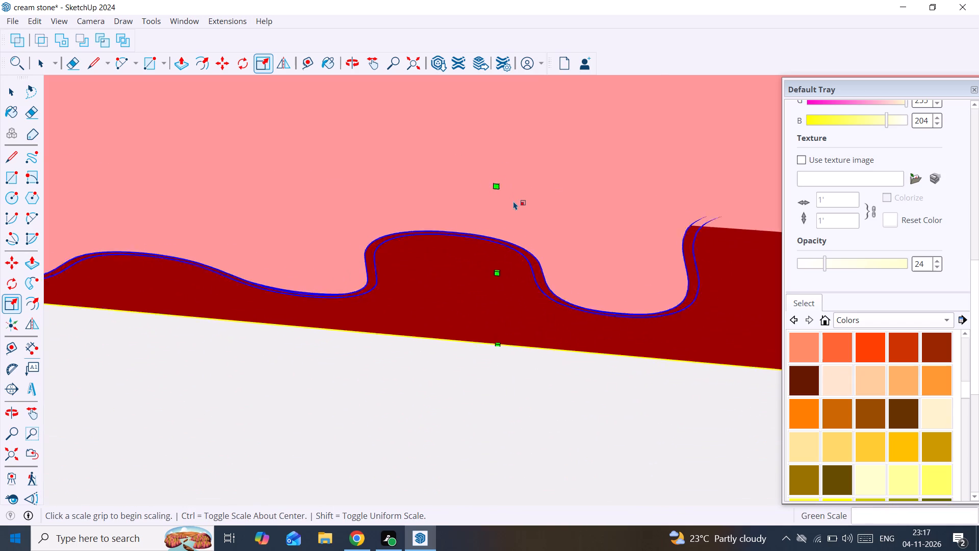
# Scale the drip panel in height and thickness together by green and blue factors 1.57 and -6.47, and deselect it.
pyautogui.scroll(-18, 513, 201)
pyautogui.scroll(2, 512, 205)
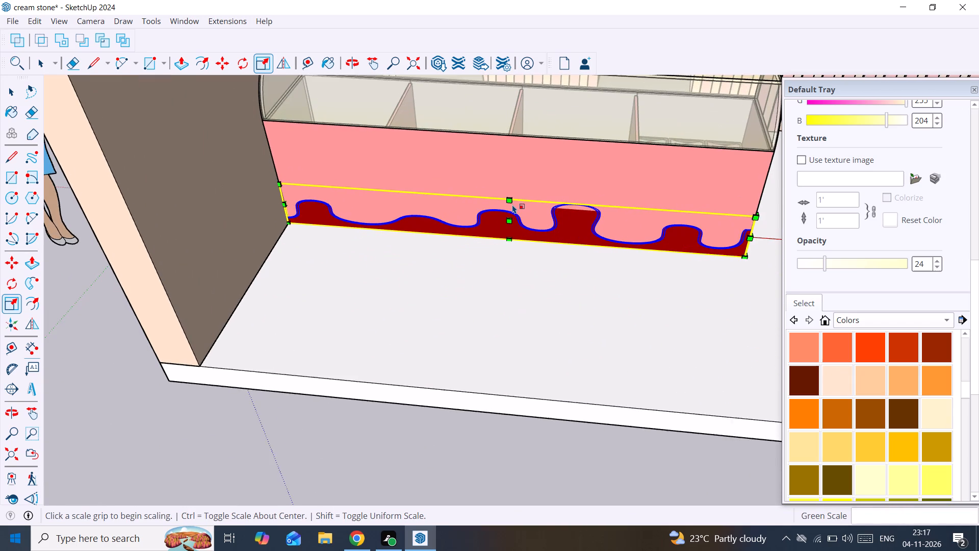
pyautogui.moveTo(512, 205); pyautogui.dragTo(460, 251, button='middle')
pyautogui.scroll(17, 443, 227)
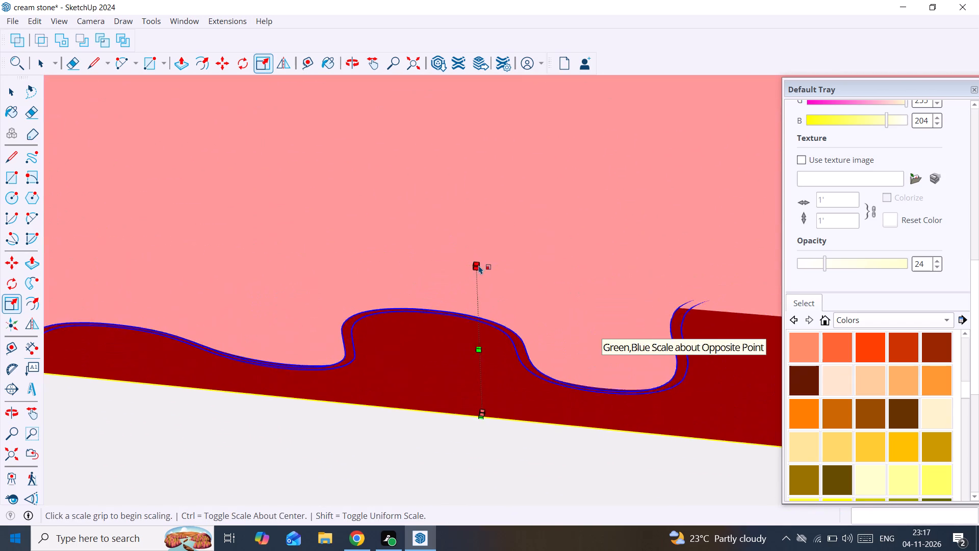
pyautogui.scroll(7, 479, 265)
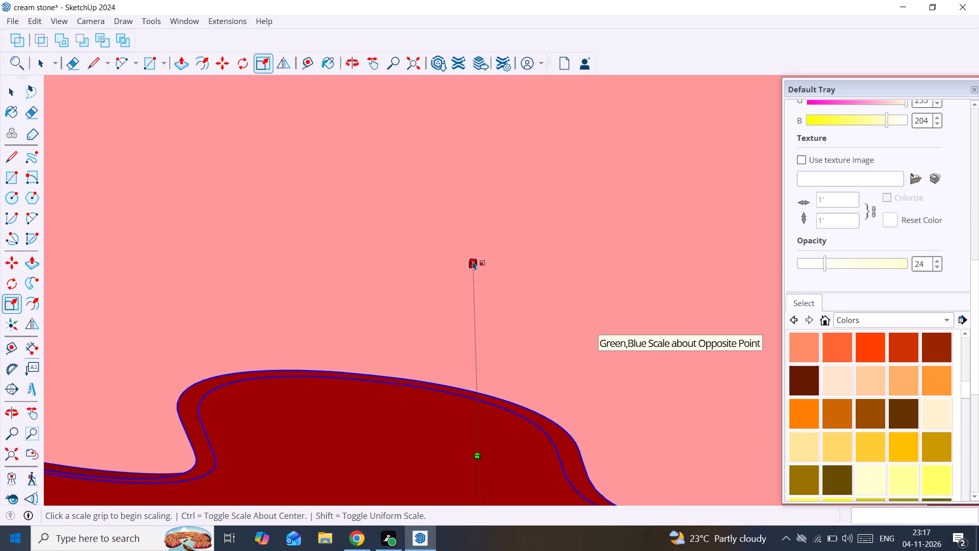
pyautogui.moveTo(473, 261); pyautogui.dragTo(559, 159)
pyautogui.scroll(-10, 546, 142)
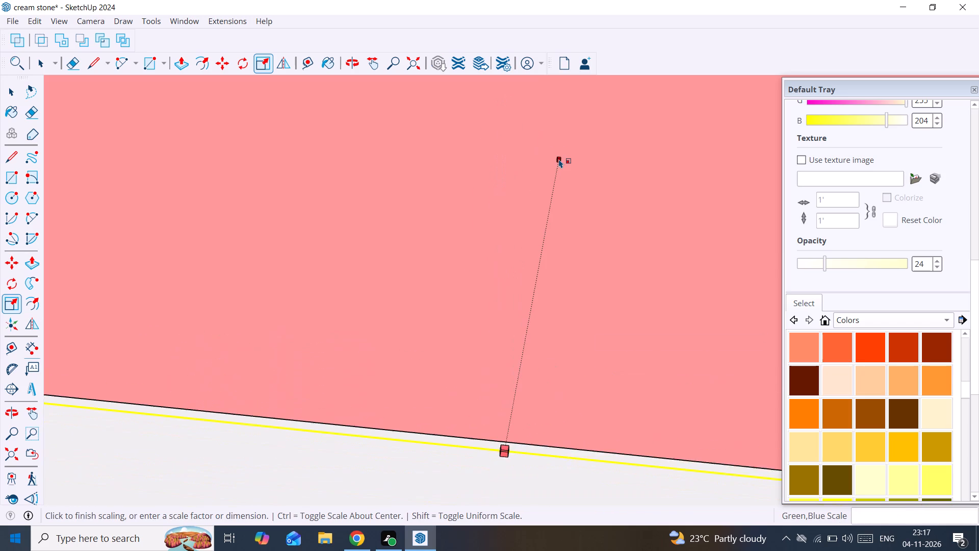
pyautogui.moveTo(559, 159); pyautogui.dragTo(559, 160)
pyautogui.scroll(-18, 559, 159)
pyautogui.keyDown('shift'); pyautogui.moveTo(559, 160); pyautogui.dragTo(559, 160, button='middle'); pyautogui.keyUp('shift')
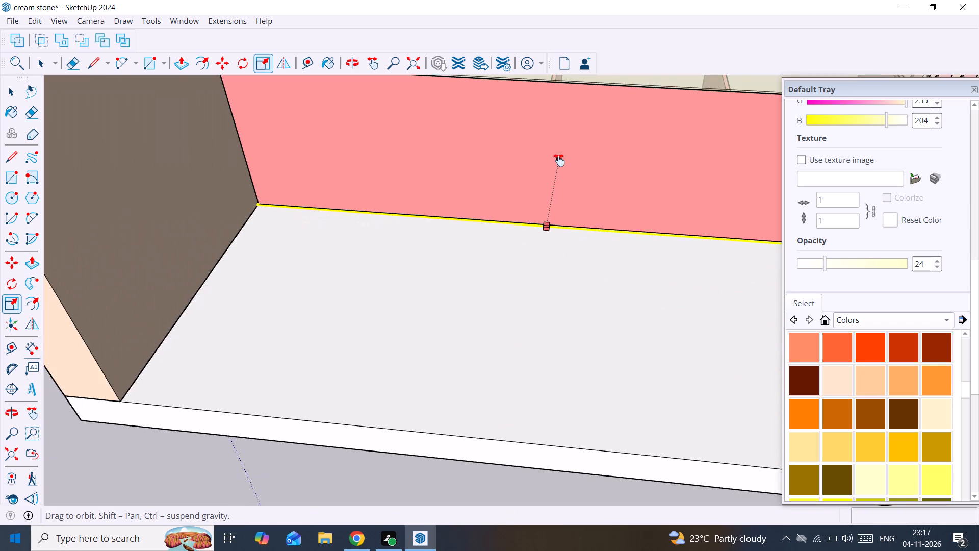
pyautogui.keyDown('shift'); pyautogui.moveTo(559, 160); pyautogui.dragTo(523, 247, button='middle'); pyautogui.keyUp('shift')
pyautogui.moveTo(559, 160); pyautogui.dragTo(490, 219)
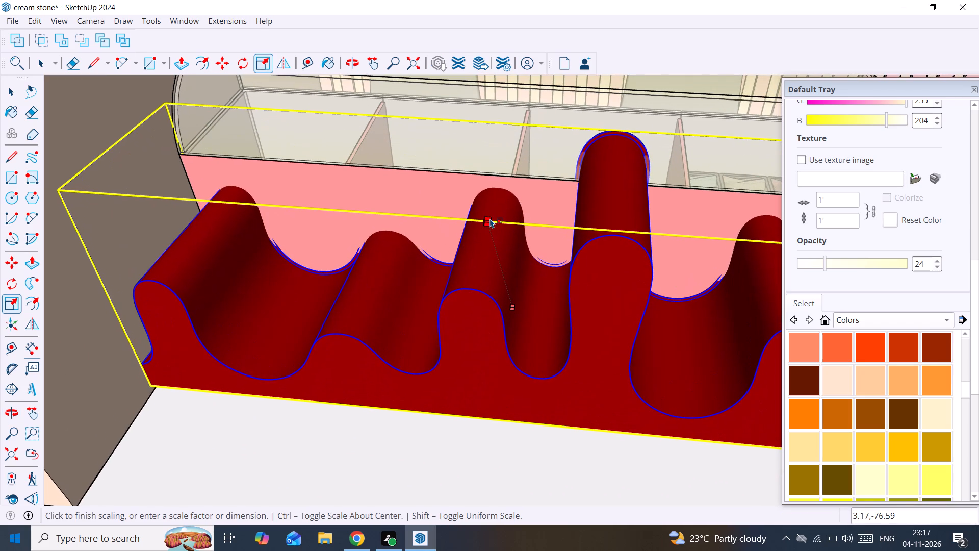
pyautogui.moveTo(490, 219); pyautogui.dragTo(482, 288)
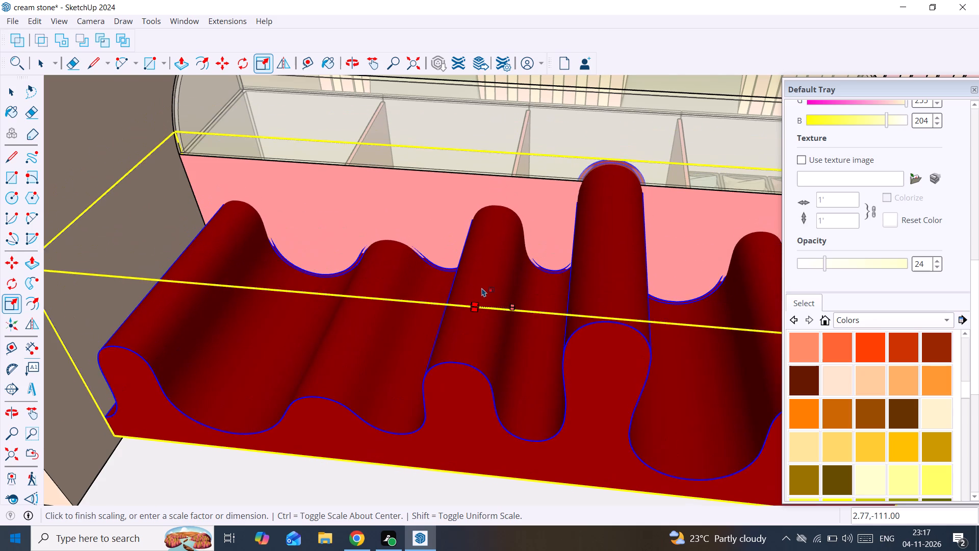
pyautogui.moveTo(482, 288); pyautogui.dragTo(512, 234)
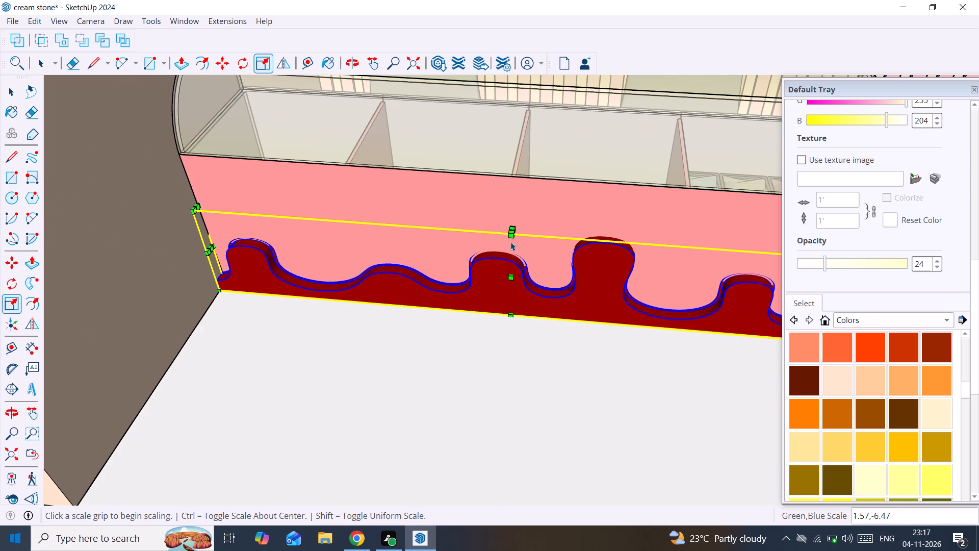
pyautogui.press('space')
pyautogui.scroll(-11, 413, 319)
pyautogui.moveTo(425, 302); pyautogui.dragTo(500, 245, button='middle')
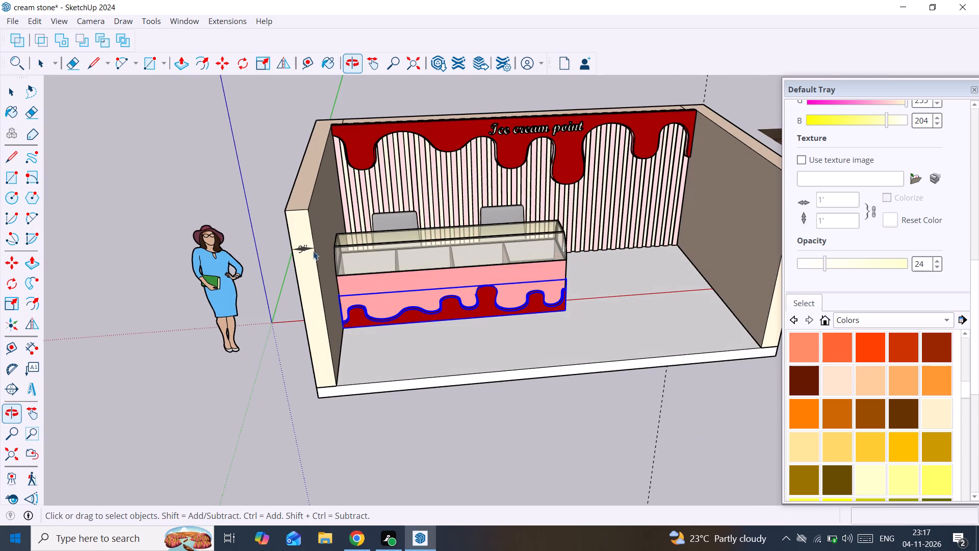
pyautogui.moveTo(120, 229); pyautogui.dragTo(126, 228)
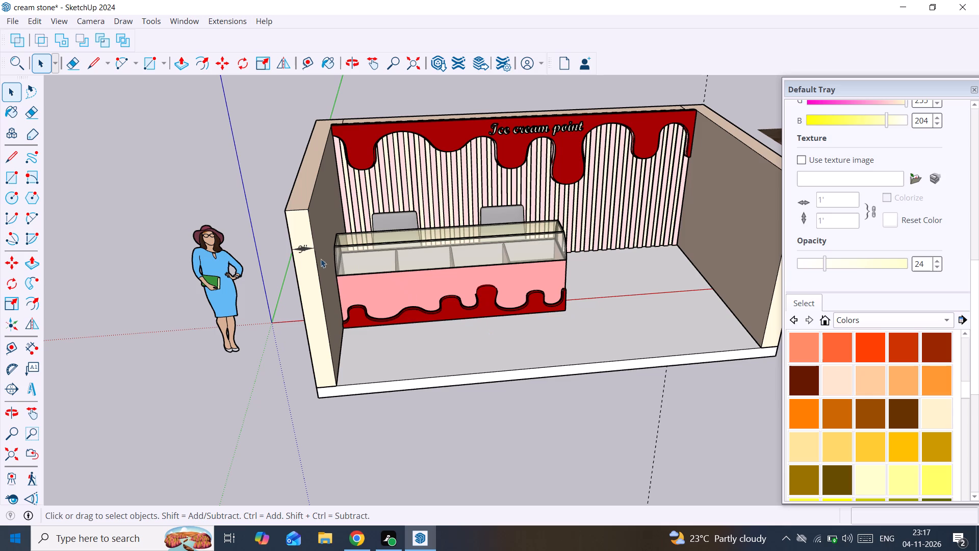
# Delete the two 9" thickness dimensions on the front ends of the side walls inside the room group.
pyautogui.doubleClick(304, 253)
pyautogui.click(309, 247)
pyautogui.click(306, 247)
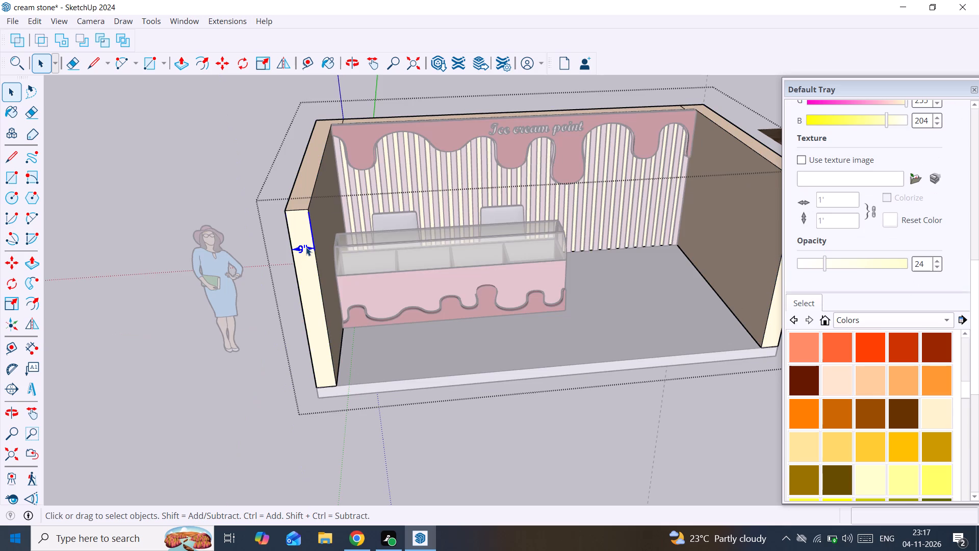
pyautogui.press('Delete')
pyautogui.scroll(-5, 302, 249)
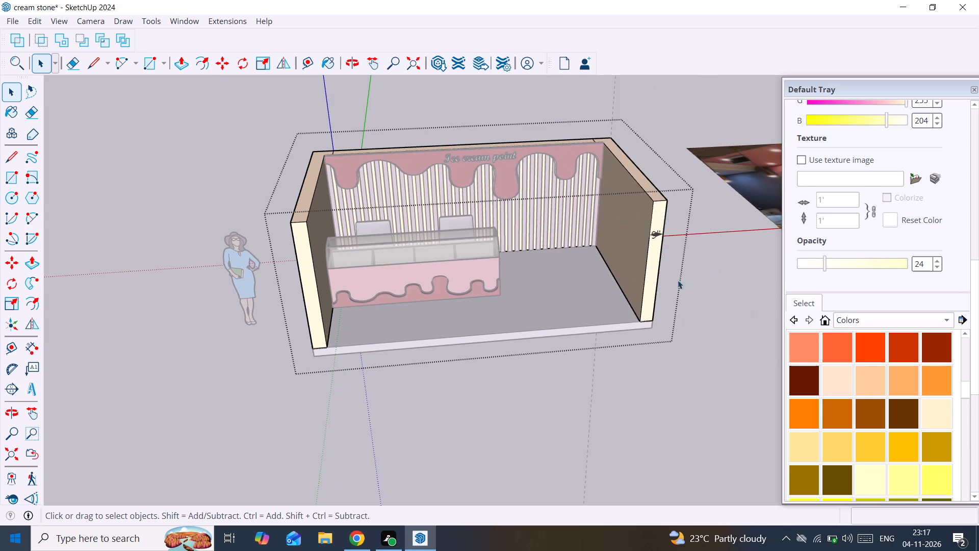
pyautogui.scroll(3, 679, 280)
pyautogui.click(655, 226)
pyautogui.press('Delete')
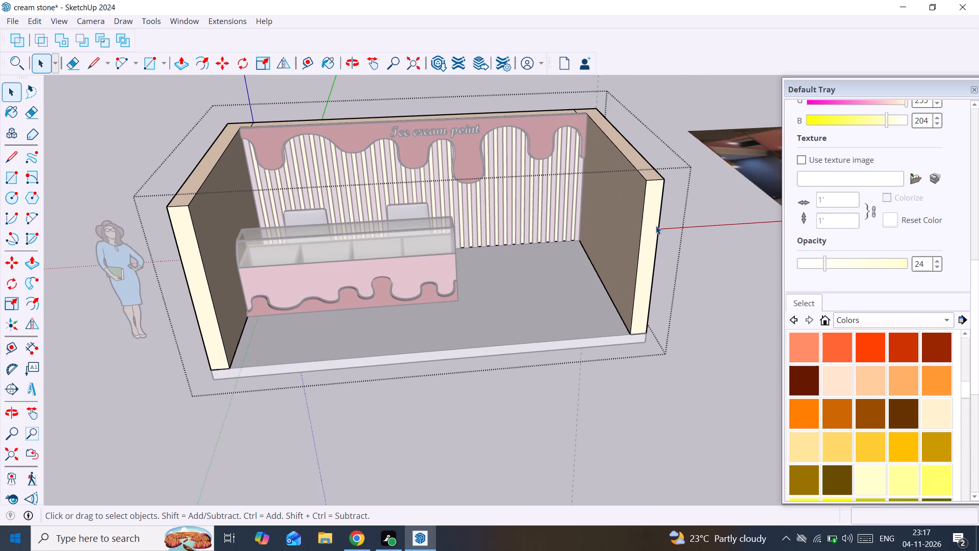
pyautogui.click(678, 377)
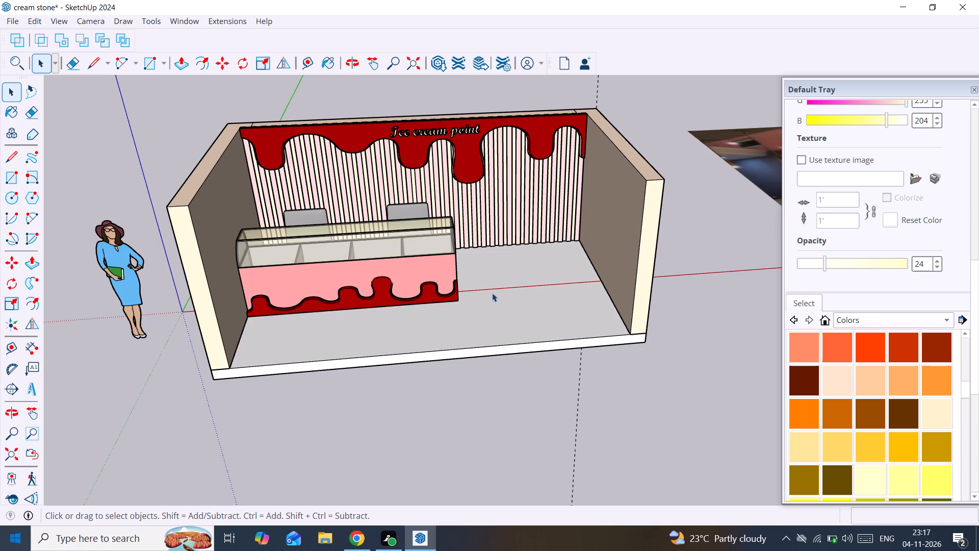
pyautogui.scroll(1, 489, 242)
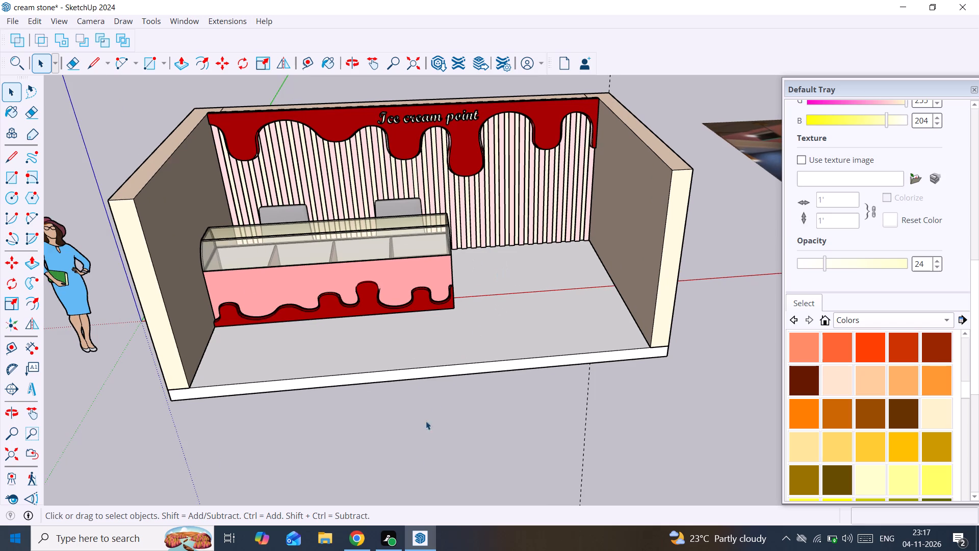
# Switch to 3D Warehouse in Chrome, return to the ice cream results and search models for "ice cream frigde".
pyautogui.click(348, 548)
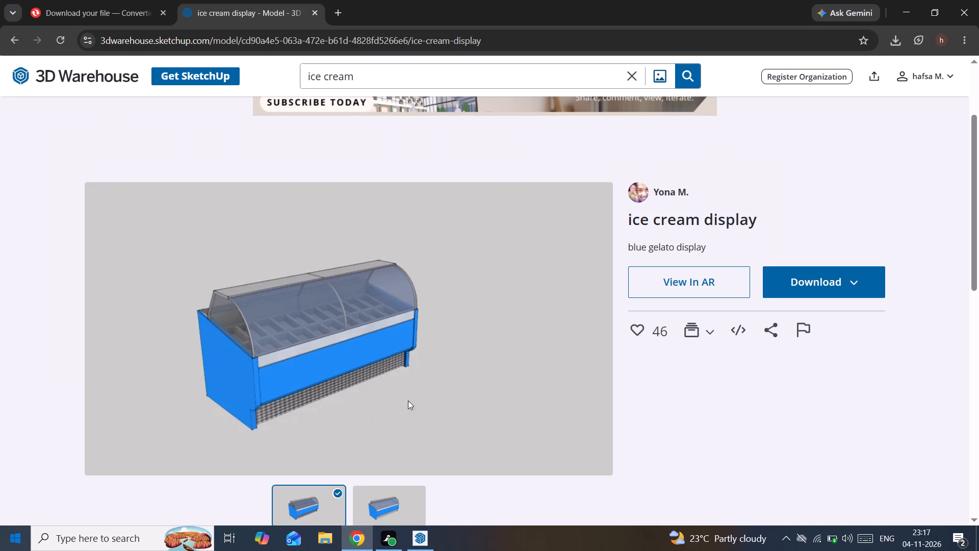
pyautogui.scroll(-9, 409, 400)
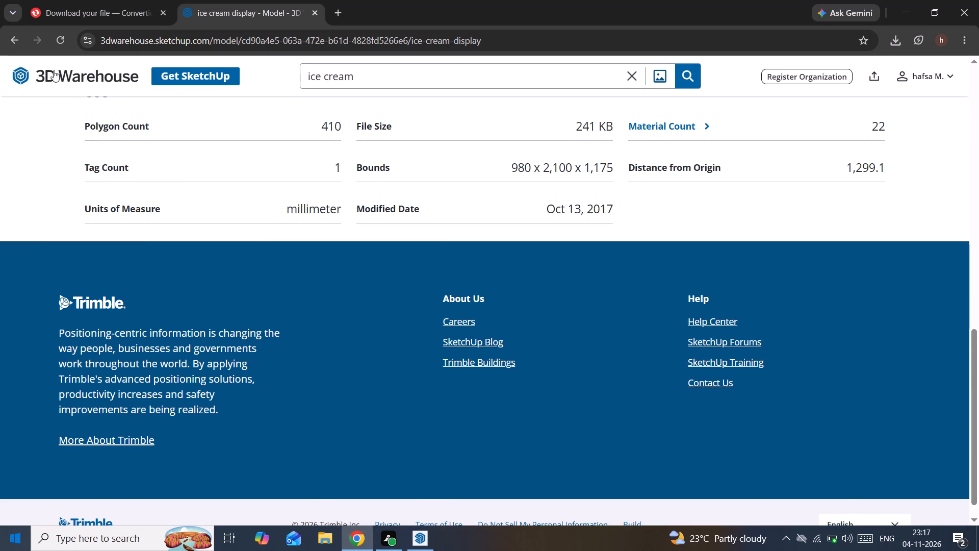
pyautogui.click(21, 37)
pyautogui.scroll(6, 507, 305)
pyautogui.scroll(7, 792, 243)
pyautogui.scroll(2, 562, 136)
pyautogui.click(604, 73)
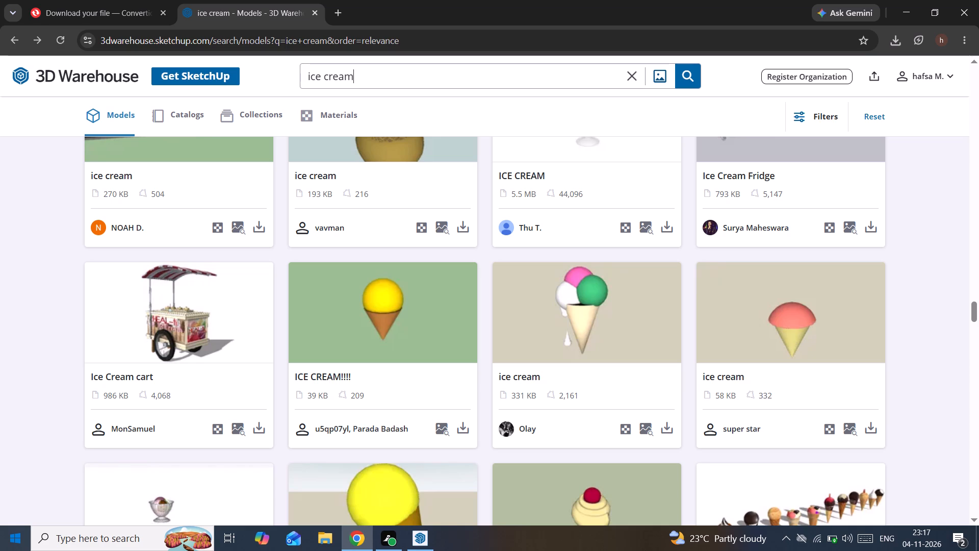
pyautogui.press('space')
pyautogui.write('frigde')
pyautogui.press('Return')
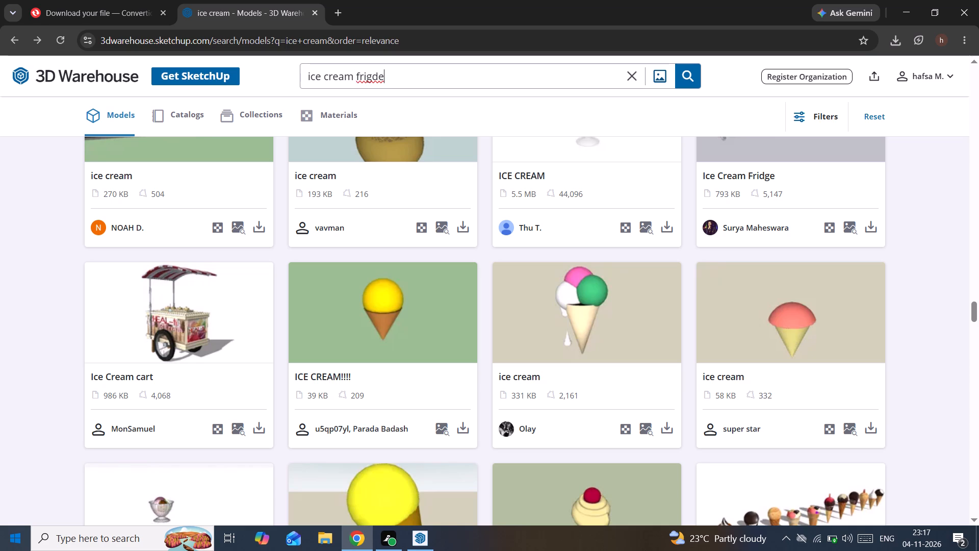
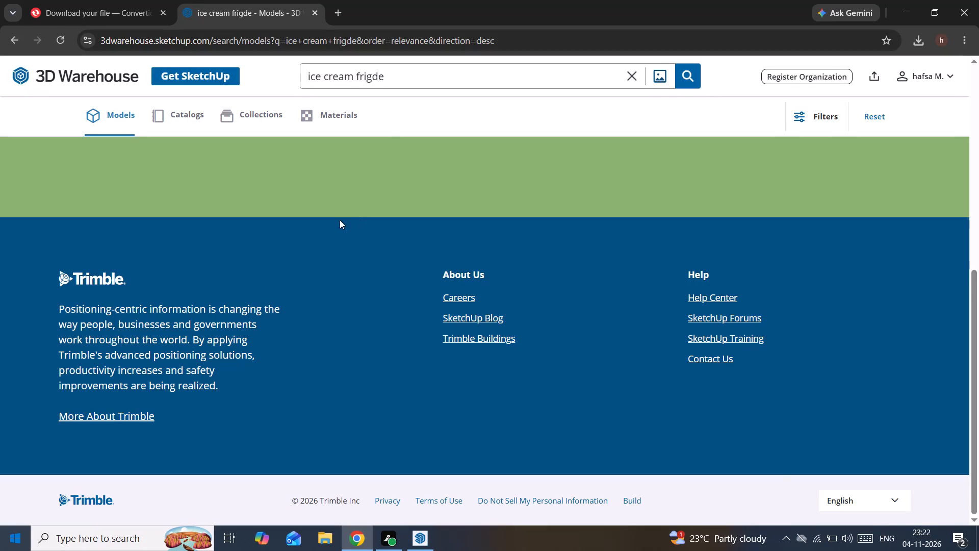
# Shorten the model search to "frigde" and look through the fridge models offered.
pyautogui.scroll(3, 714, 419)
pyautogui.scroll(4, 254, 48)
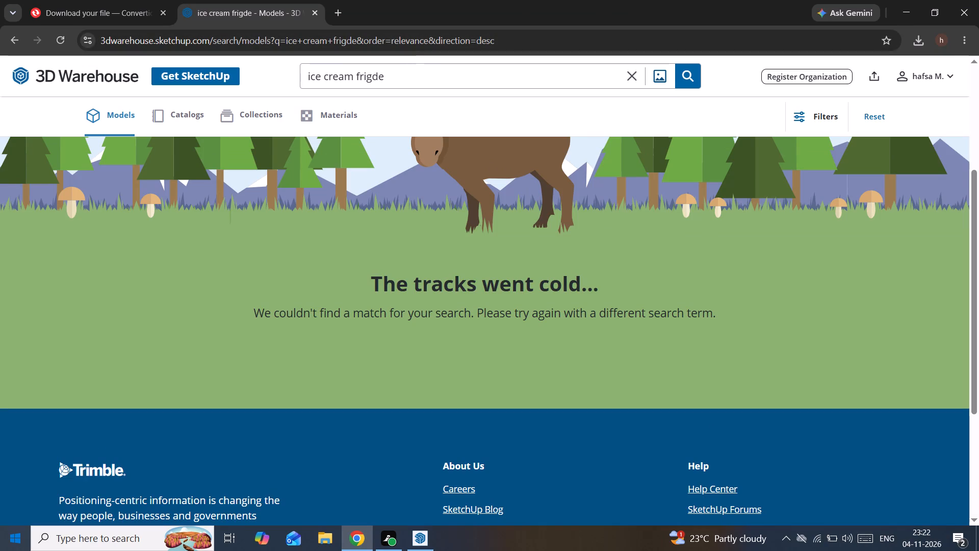
pyautogui.click(357, 77)
pyautogui.press('BackSpace')
pyautogui.press('BackSpace')
pyautogui.press('BackSpace')
pyautogui.press('BackSpace')
pyautogui.press('BackSpace')
pyautogui.press('BackSpace')
pyautogui.press('BackSpace')
pyautogui.press('BackSpace')
pyautogui.press('BackSpace')
pyautogui.press('BackSpace')
pyautogui.press('BackSpace')
pyautogui.press('BackSpace')
pyautogui.press('BackSpace')
pyautogui.press('BackSpace')
pyautogui.press('BackSpace')
pyautogui.press('BackSpace')
pyautogui.press('BackSpace')
pyautogui.press('BackSpace')
pyautogui.press('BackSpace')
pyautogui.press('BackSpace')
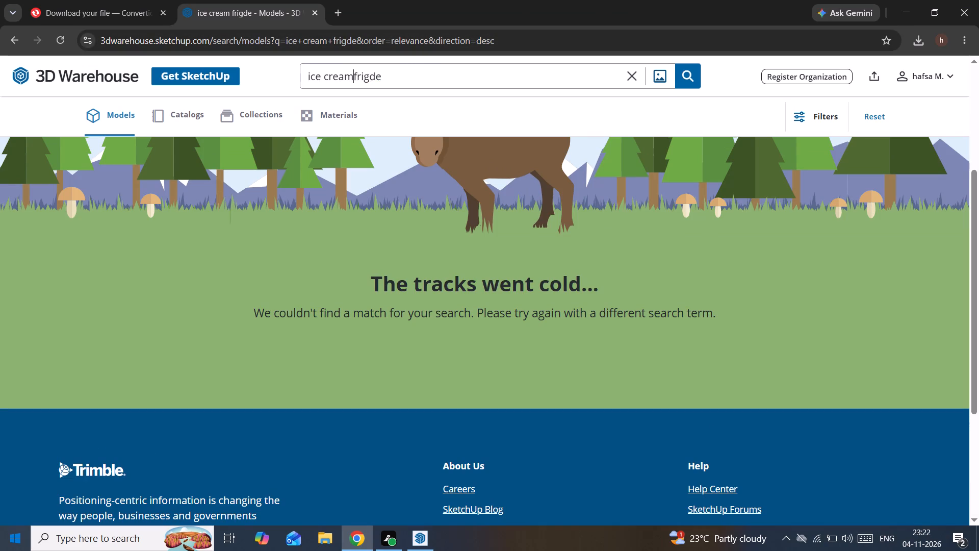
pyautogui.press('Return')
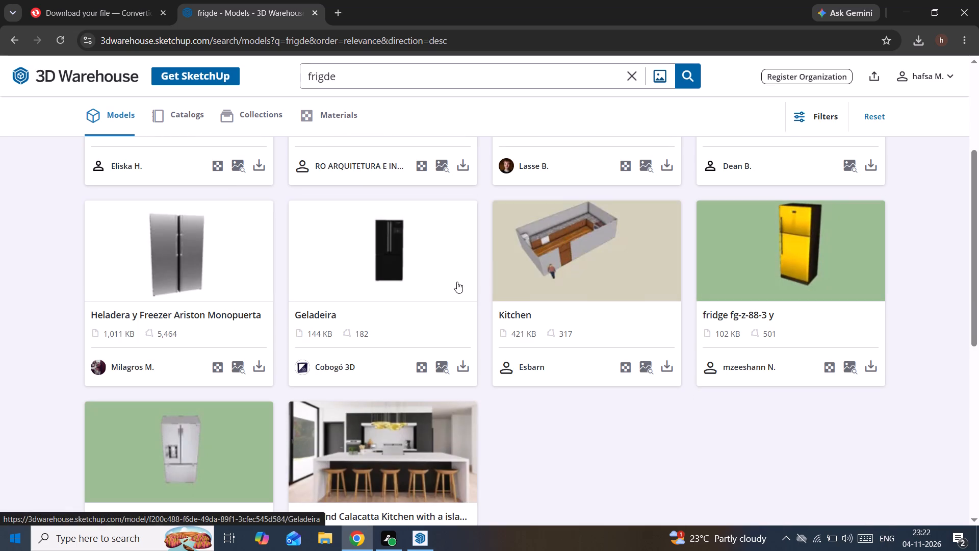
pyautogui.scroll(11, 521, 271)
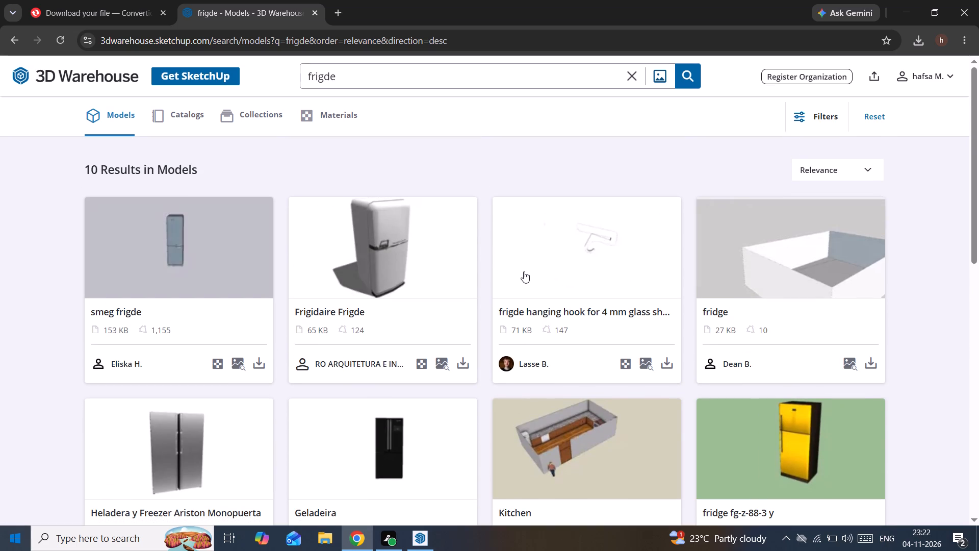
pyautogui.scroll(-10, 524, 271)
pyautogui.scroll(3, 527, 278)
# Search the model library for "ice cream cooling".
pyautogui.click(338, 73)
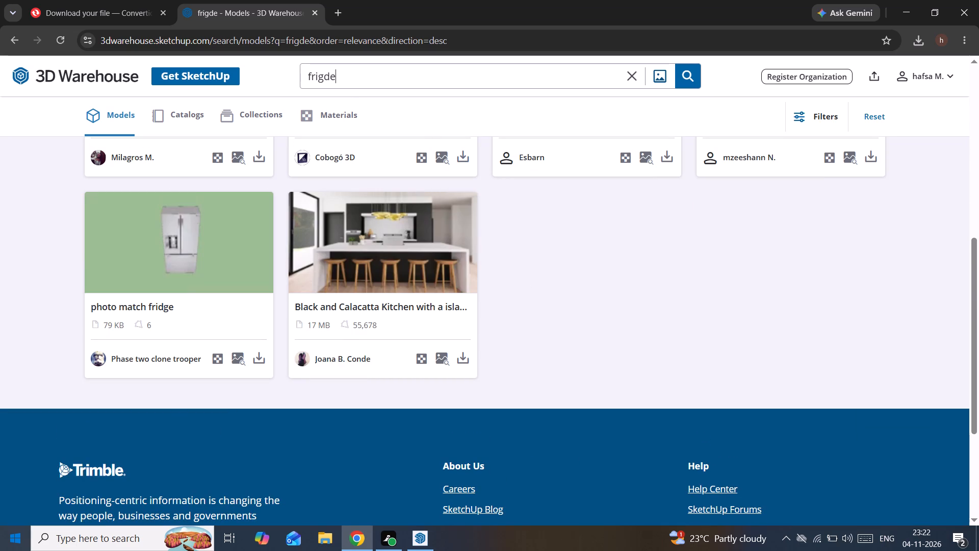
pyautogui.press('BackSpace')
pyautogui.press('BackSpace')
pyautogui.press('BackSpace')
pyautogui.press('BackSpace')
pyautogui.press('BackSpace')
pyautogui.press('BackSpace')
pyautogui.press('BackSpace')
pyautogui.press('BackSpace')
pyautogui.press('BackSpace')
pyautogui.press('BackSpace')
pyautogui.press('BackSpace')
pyautogui.press('BackSpace')
pyautogui.press('BackSpace')
pyautogui.press('BackSpace')
pyautogui.press('BackSpace')
pyautogui.press('BackSpace')
pyautogui.press('BackSpace')
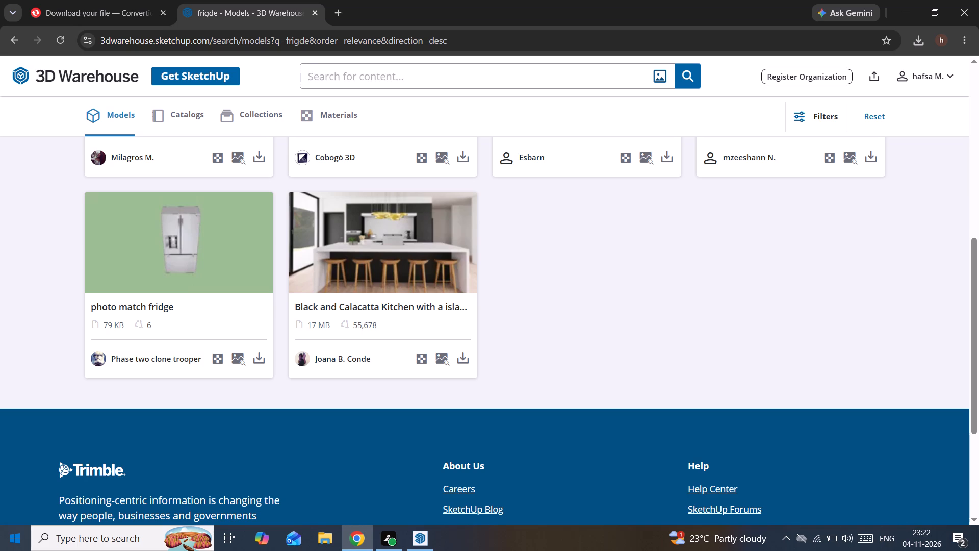
pyautogui.write('ice cream cooling')
pyautogui.press('Return')
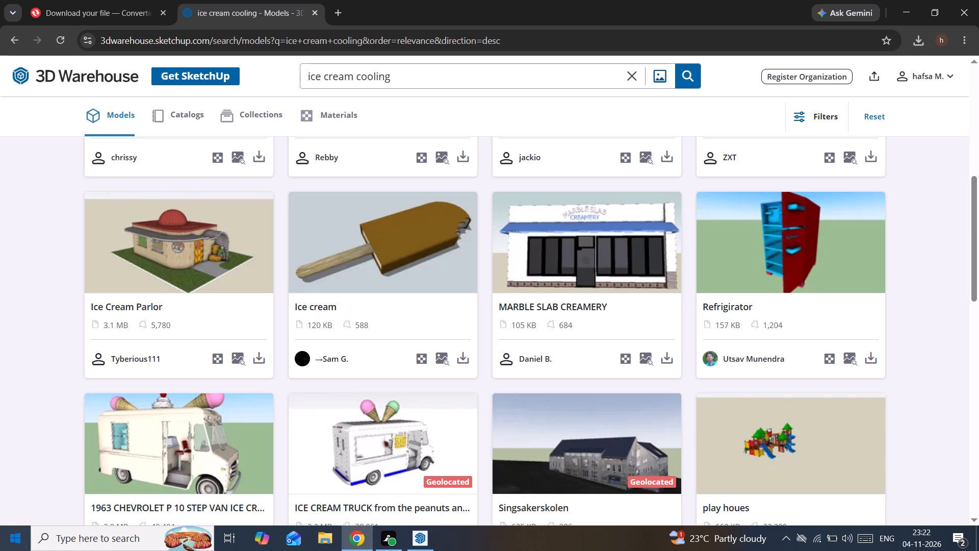
# Look through the ice cream cooling search results for a suitable ice cream freezer or fridge model.
pyautogui.scroll(3, 564, 213)
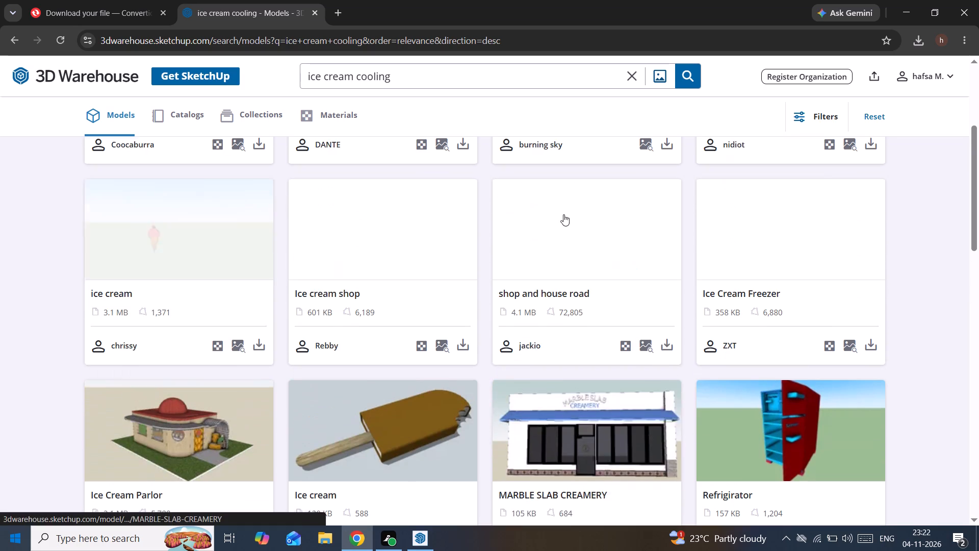
pyautogui.scroll(7, 559, 233)
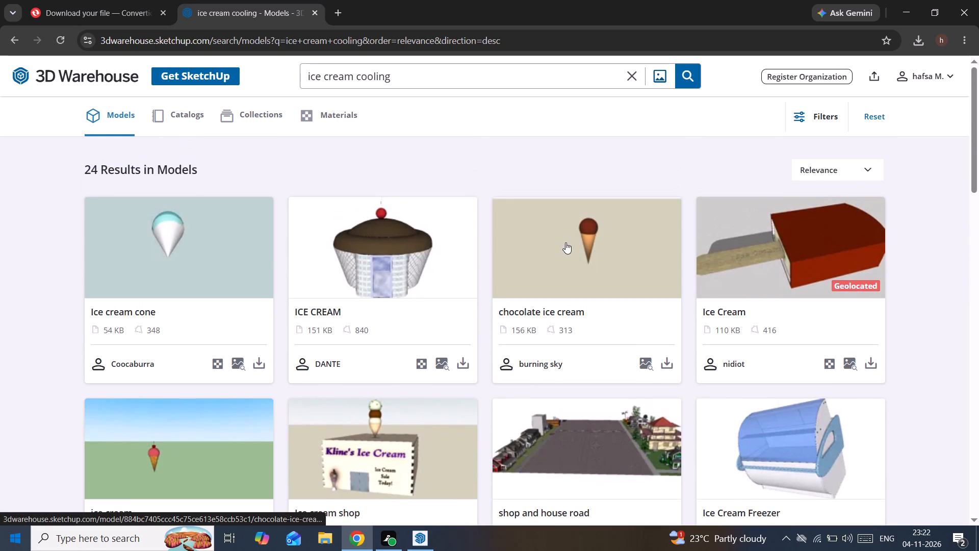
pyautogui.scroll(-7, 570, 268)
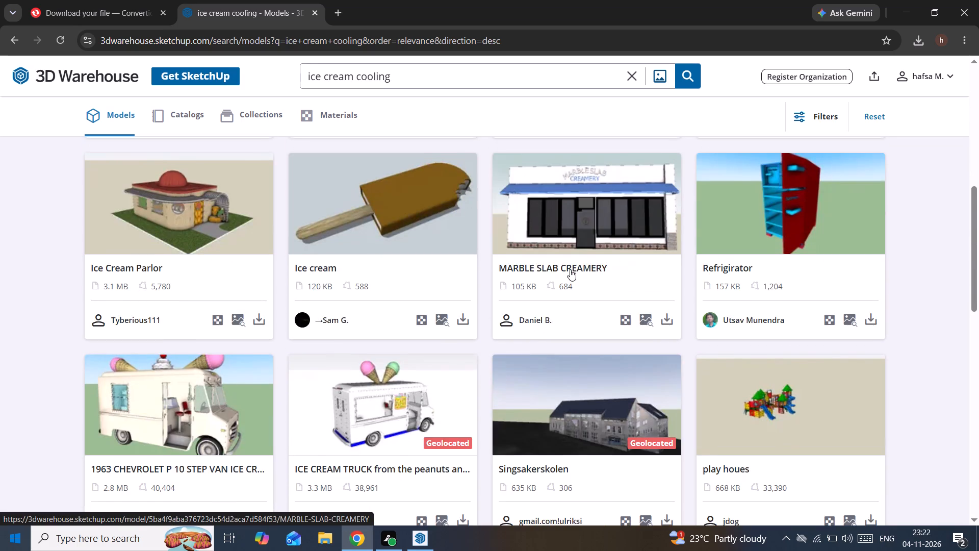
pyautogui.scroll(-10, 570, 269)
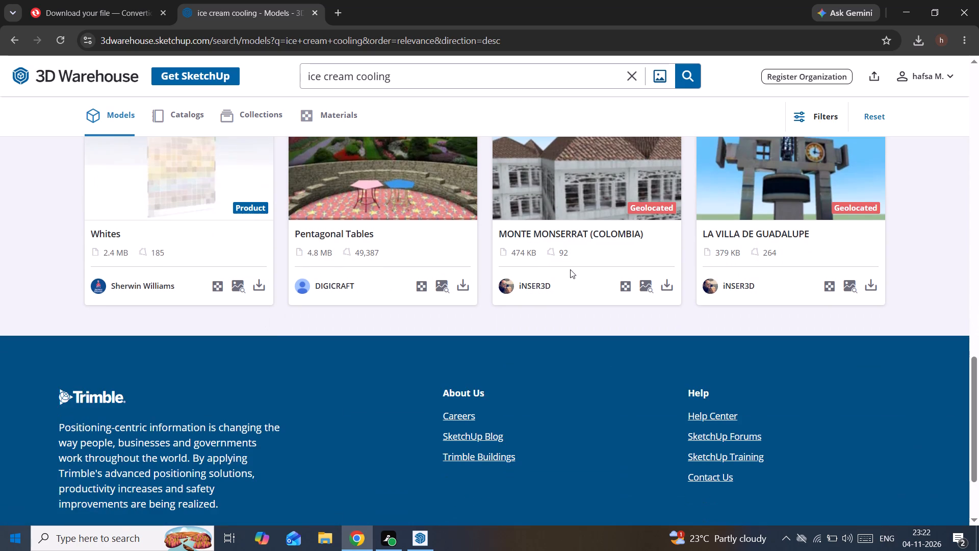
pyautogui.scroll(9, 576, 264)
pyautogui.scroll(1, 629, 278)
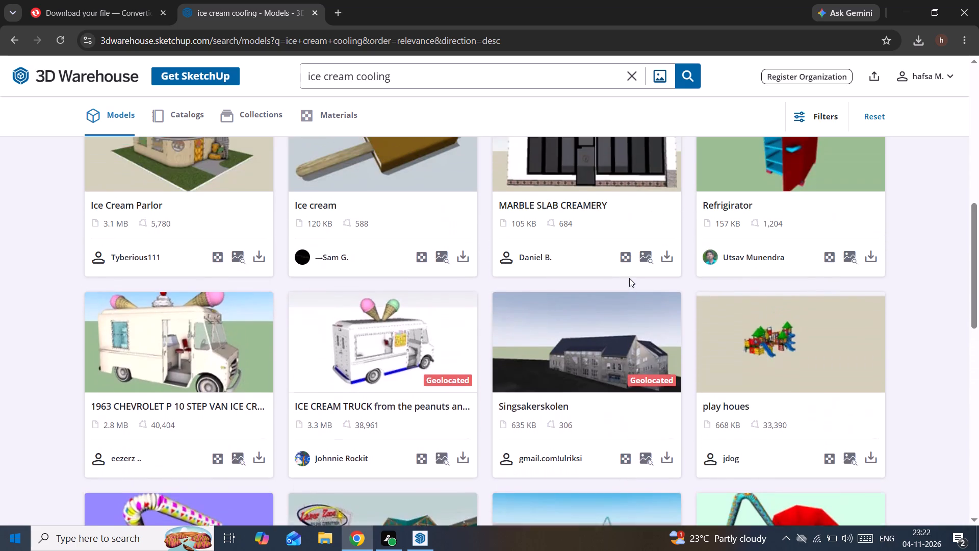
pyautogui.scroll(7, 629, 278)
pyautogui.scroll(4, 645, 343)
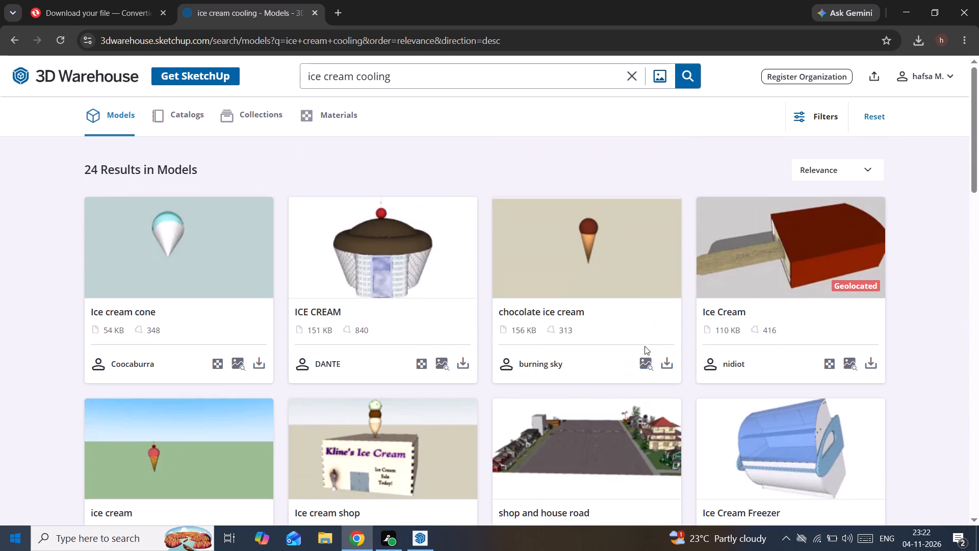
pyautogui.scroll(1, 646, 350)
pyautogui.scroll(-11, 646, 350)
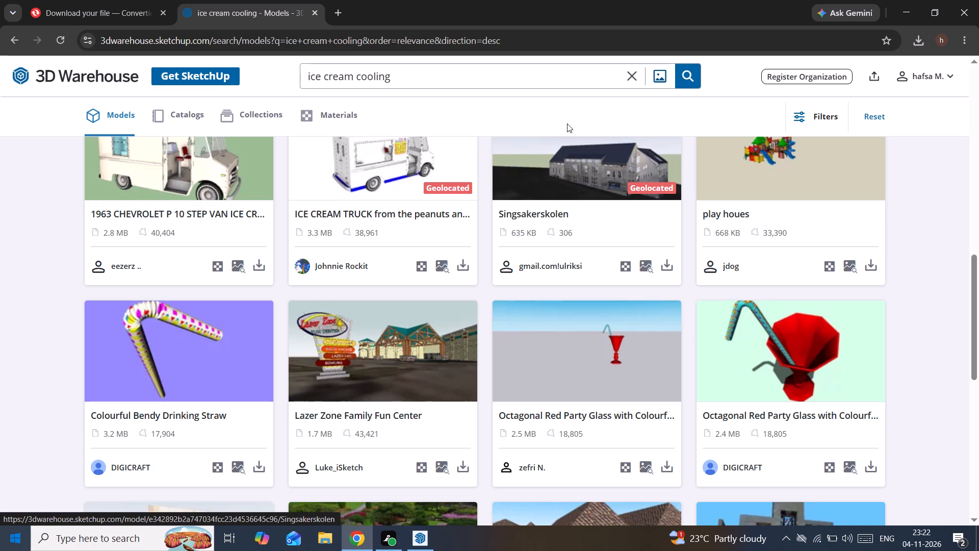
pyautogui.scroll(3, 473, 387)
pyautogui.scroll(4, 419, 378)
pyautogui.scroll(4, 276, 188)
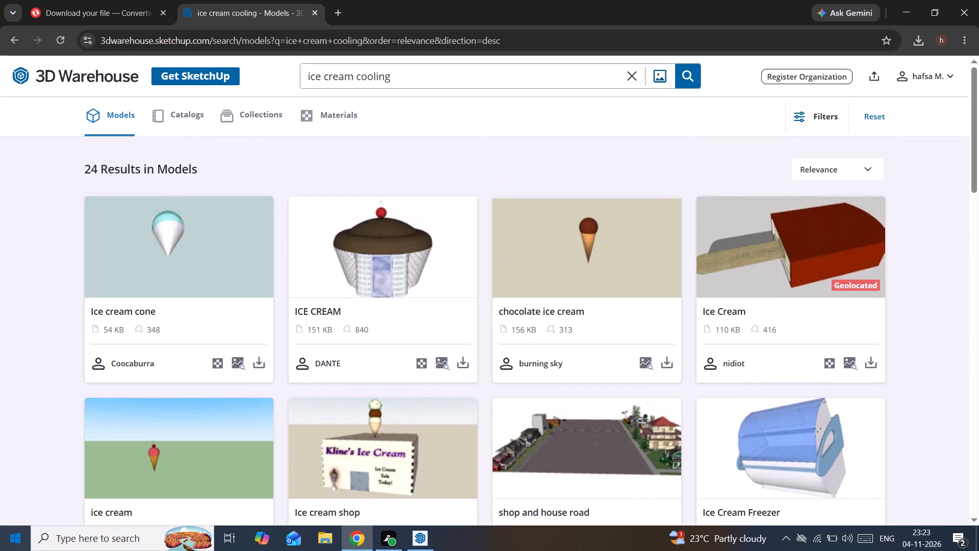
# Replace the search term and search the model library for "table".
pyautogui.click(630, 73)
pyautogui.click(557, 77)
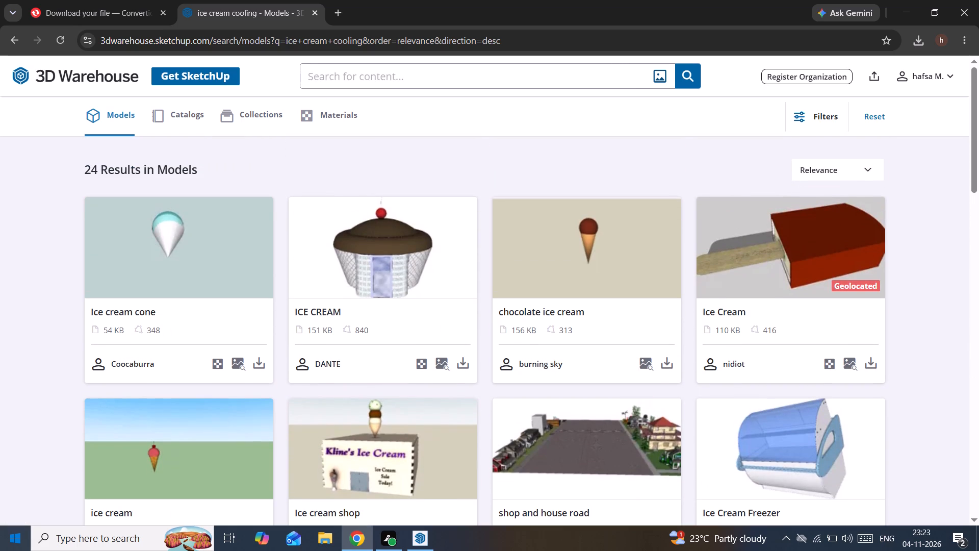
pyautogui.write('table')
pyautogui.press('Return')
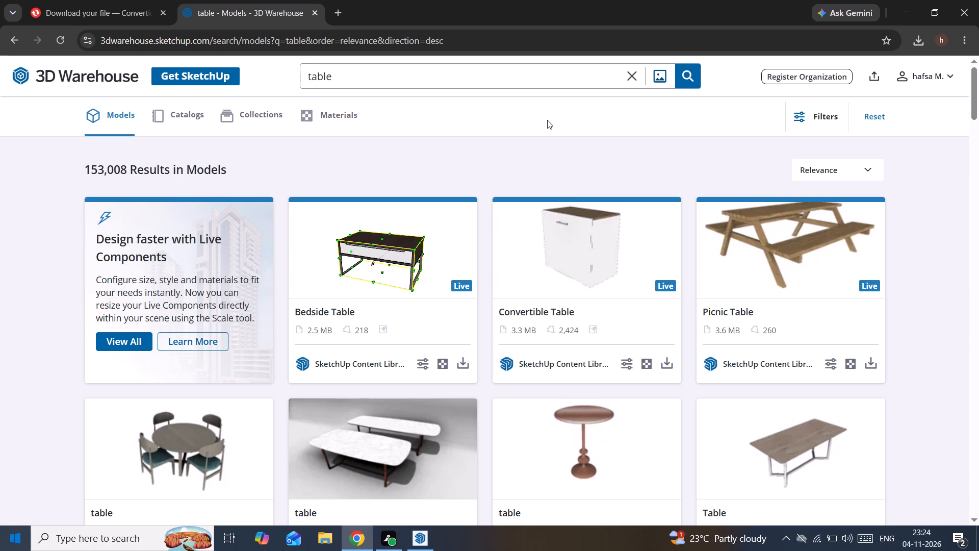
# Browse the table models and open the round table with four chairs to examine its preview and model information.
pyautogui.scroll(-3, 539, 366)
pyautogui.scroll(-3, 494, 403)
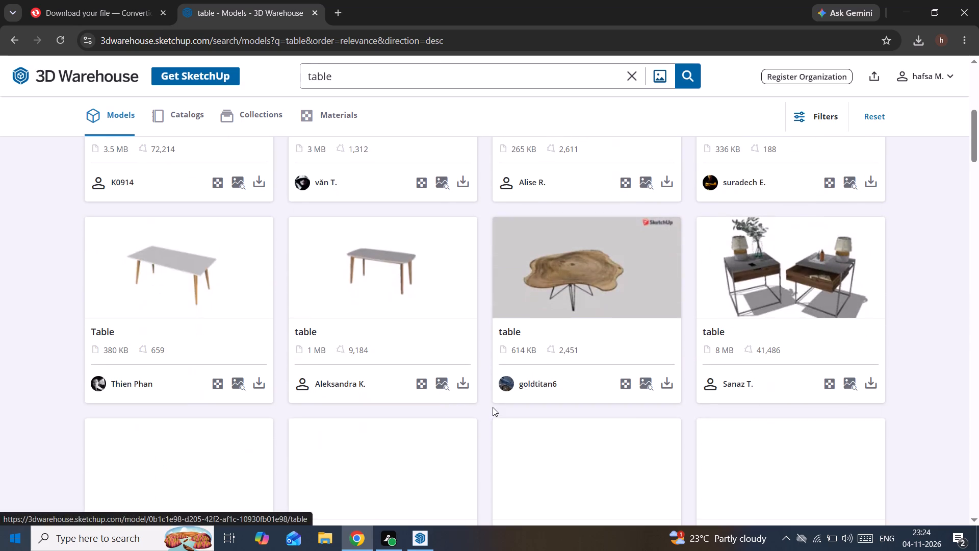
pyautogui.scroll(-4, 499, 382)
pyautogui.scroll(4, 481, 366)
pyautogui.scroll(4, 401, 345)
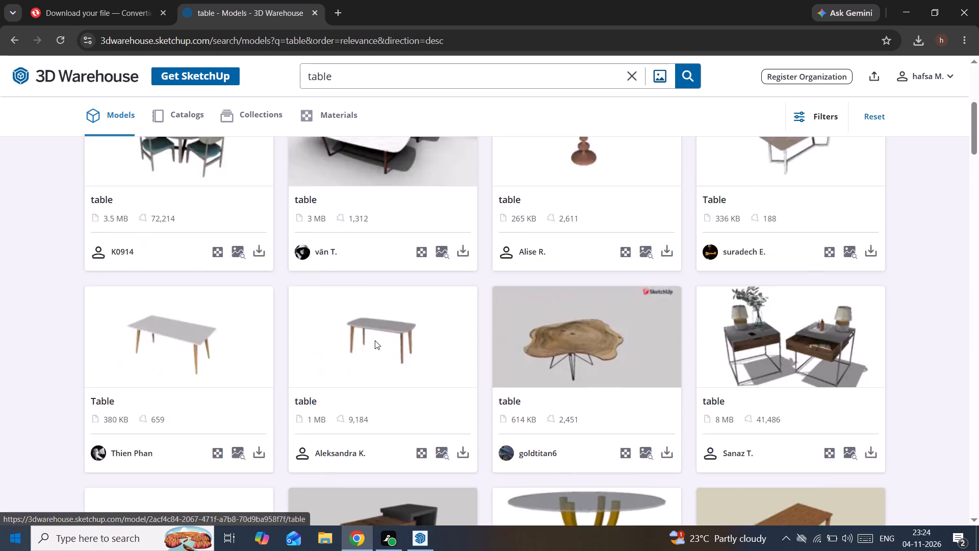
pyautogui.scroll(1, 331, 332)
pyautogui.click(221, 372)
pyautogui.scroll(-3, 685, 263)
pyautogui.scroll(-10, 656, 303)
pyautogui.scroll(4, 564, 235)
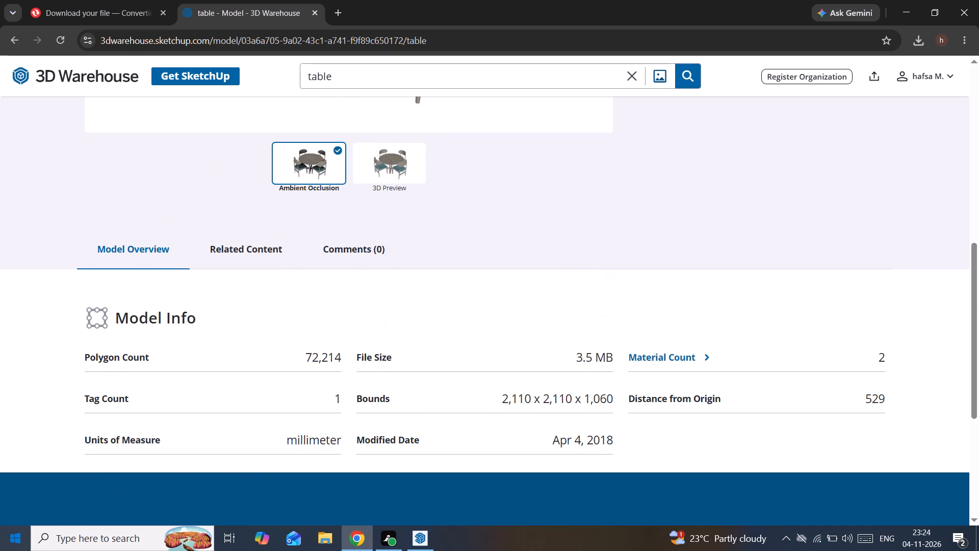
# Search the model library for "dinning table" and look through the dining sets offered.
pyautogui.click(309, 77)
pyautogui.write('dinning')
pyautogui.press('space')
pyautogui.press('Return')
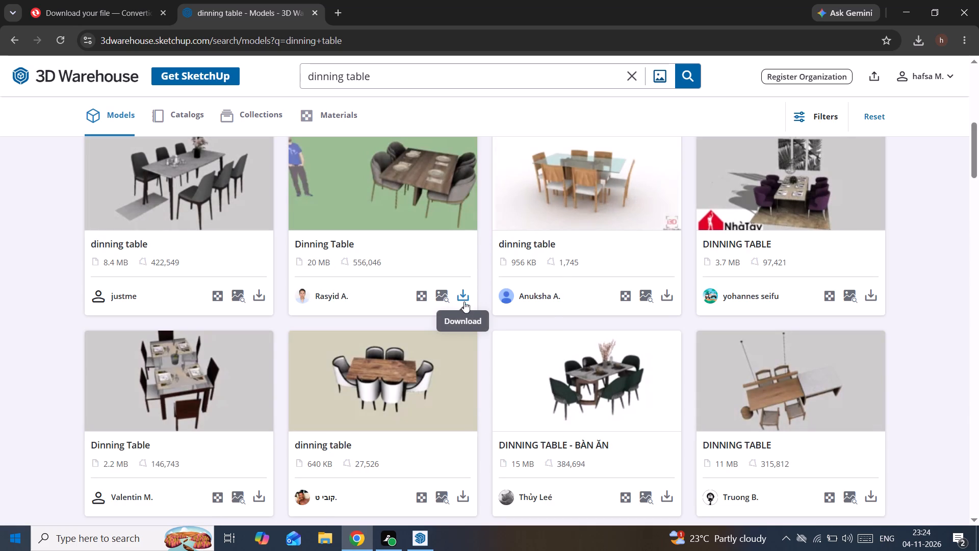
pyautogui.scroll(-3, 602, 299)
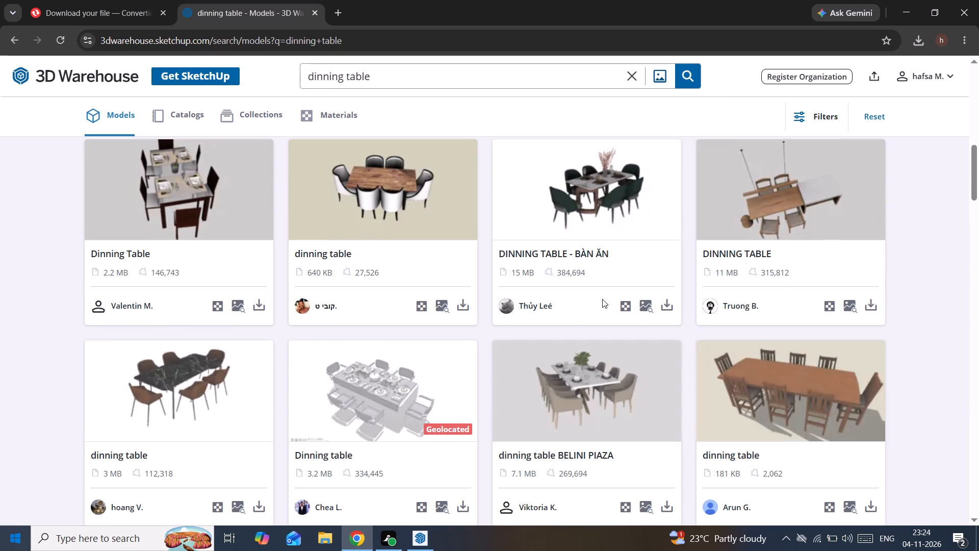
pyautogui.scroll(-7, 602, 299)
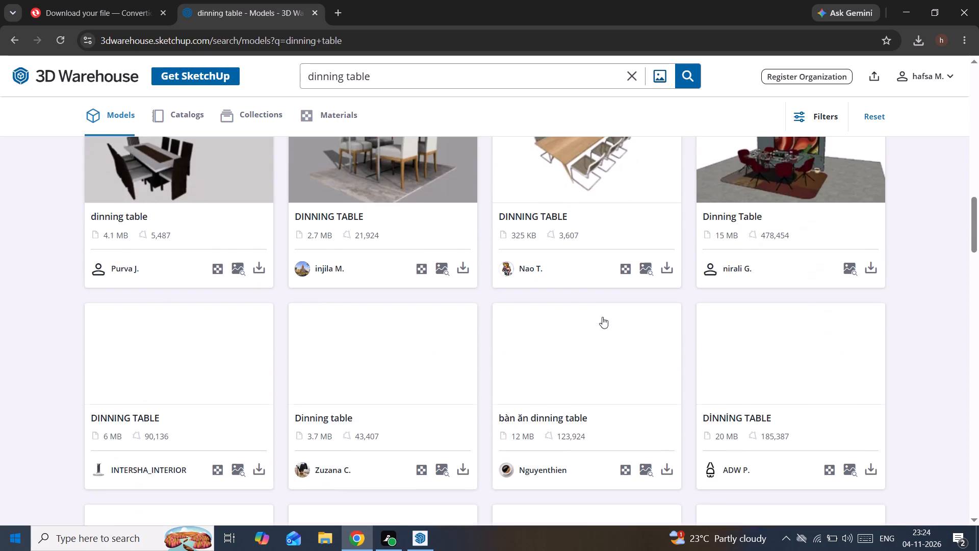
# Switch to SketchUp and paint the ice cream shop's floor slab with the light orange swatch from Colors.
pyautogui.click(422, 544)
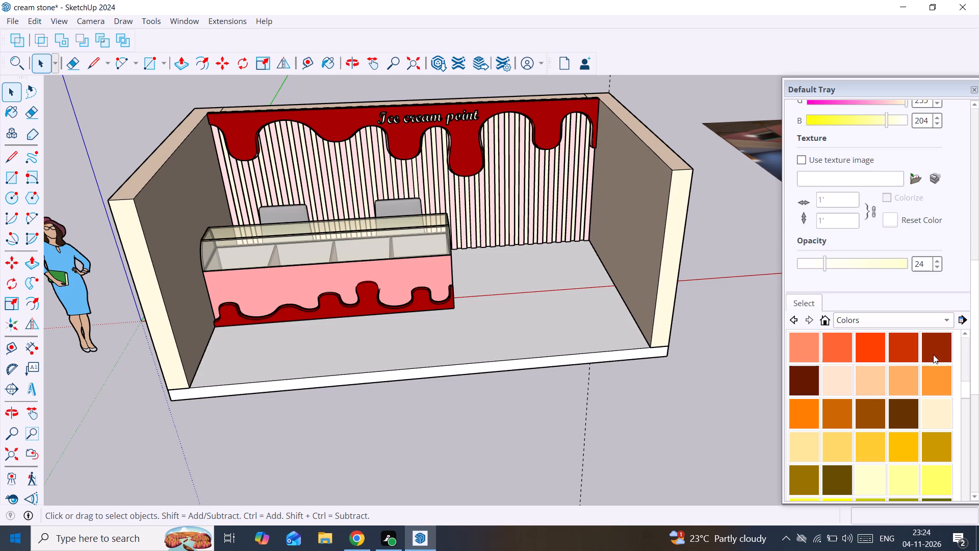
pyautogui.click(872, 388)
pyautogui.click(542, 350)
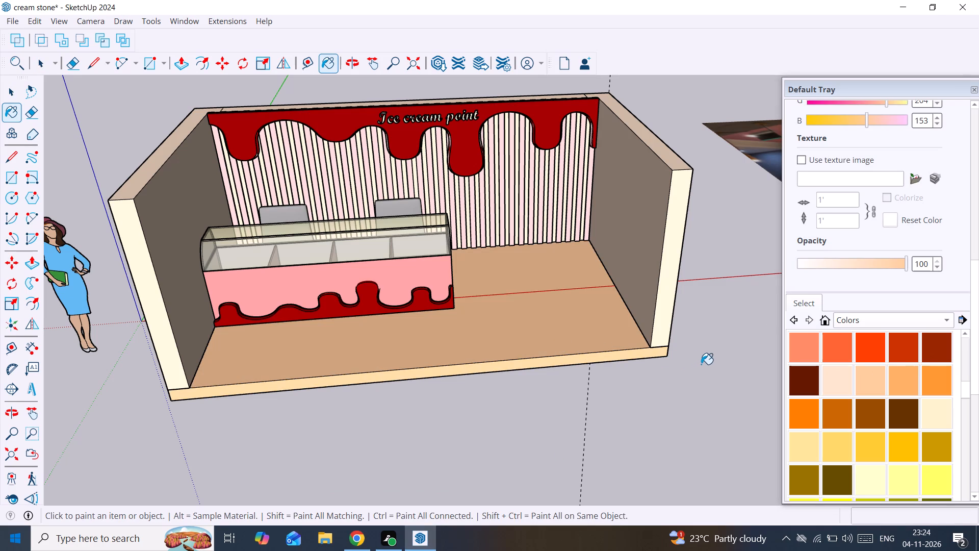
pyautogui.press('space')
# Show the Architextures toolbar and open the Architextures for SketchUp texture library.
pyautogui.rightClick(491, 11)
pyautogui.rightClick(475, 31)
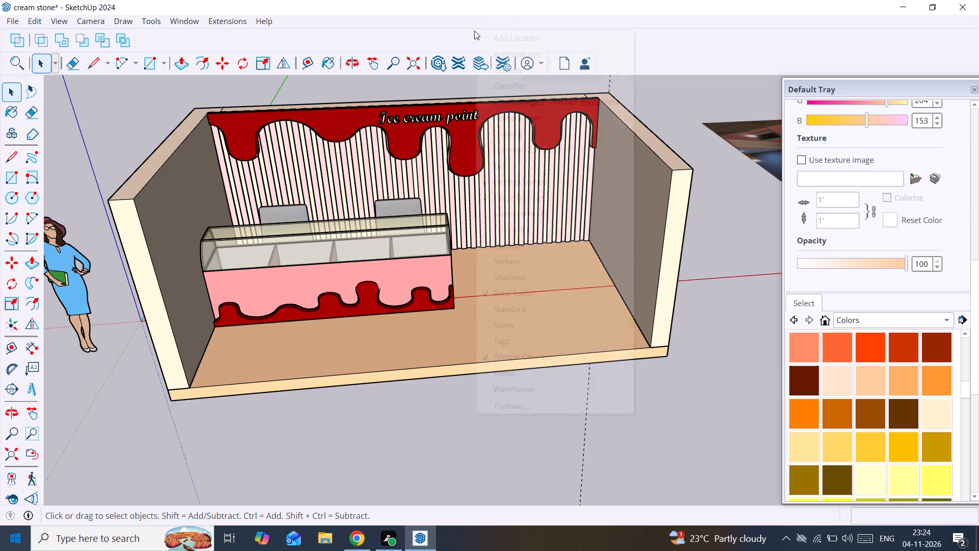
pyautogui.click(505, 61)
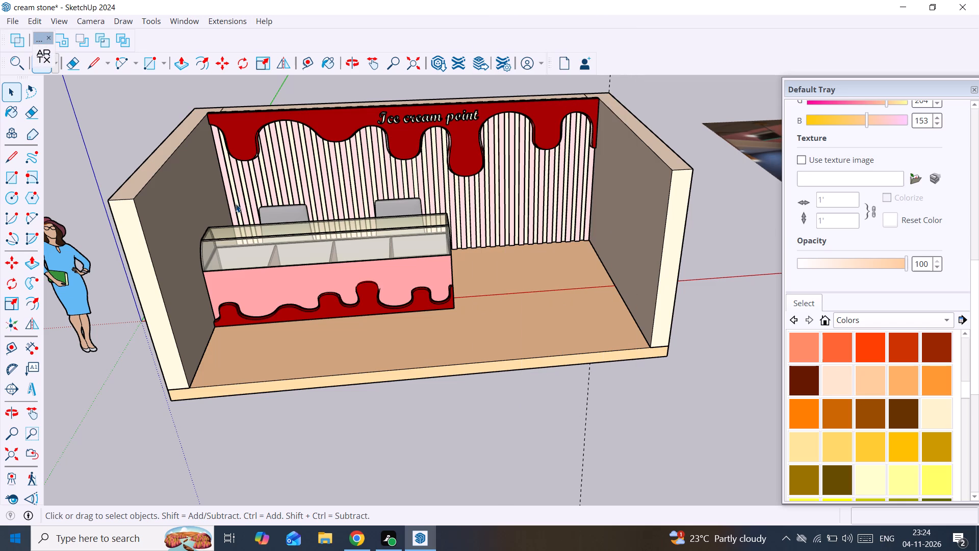
pyautogui.click(41, 59)
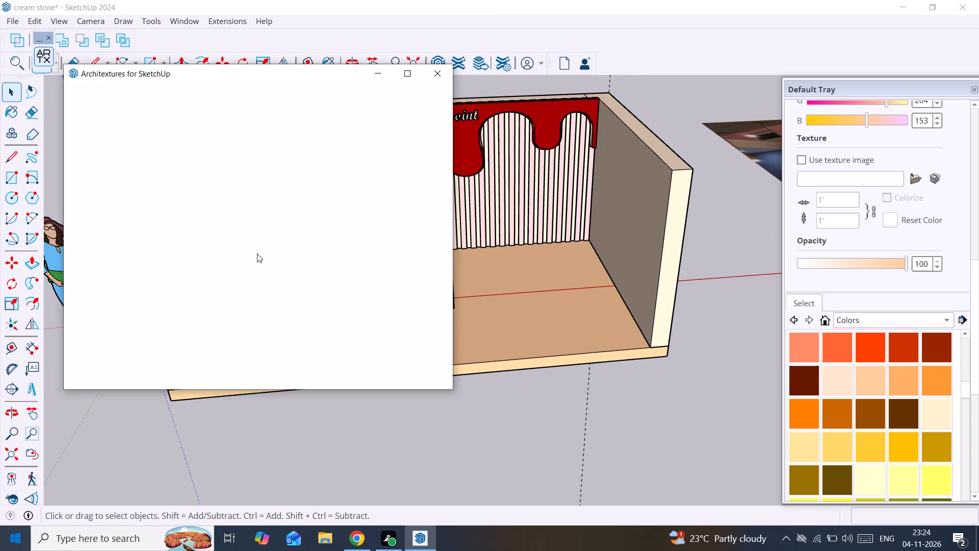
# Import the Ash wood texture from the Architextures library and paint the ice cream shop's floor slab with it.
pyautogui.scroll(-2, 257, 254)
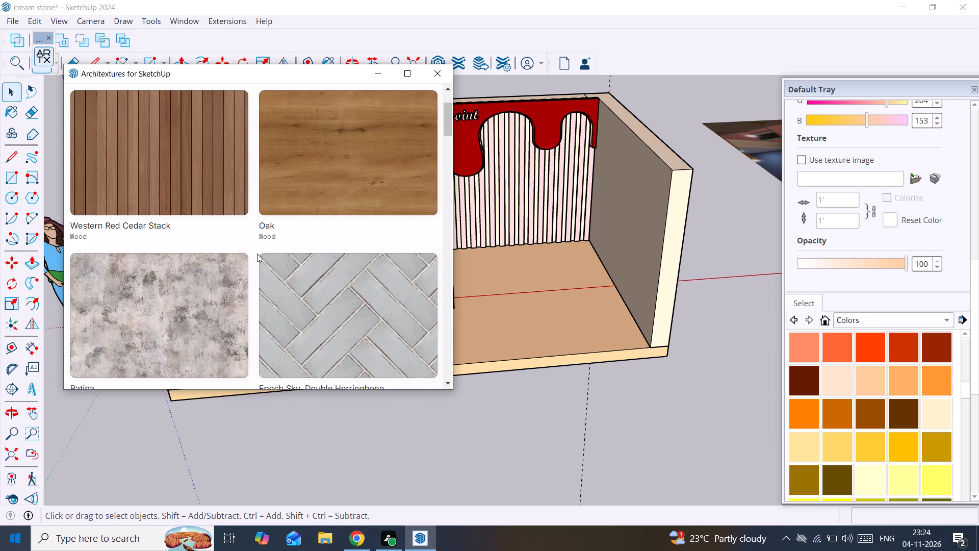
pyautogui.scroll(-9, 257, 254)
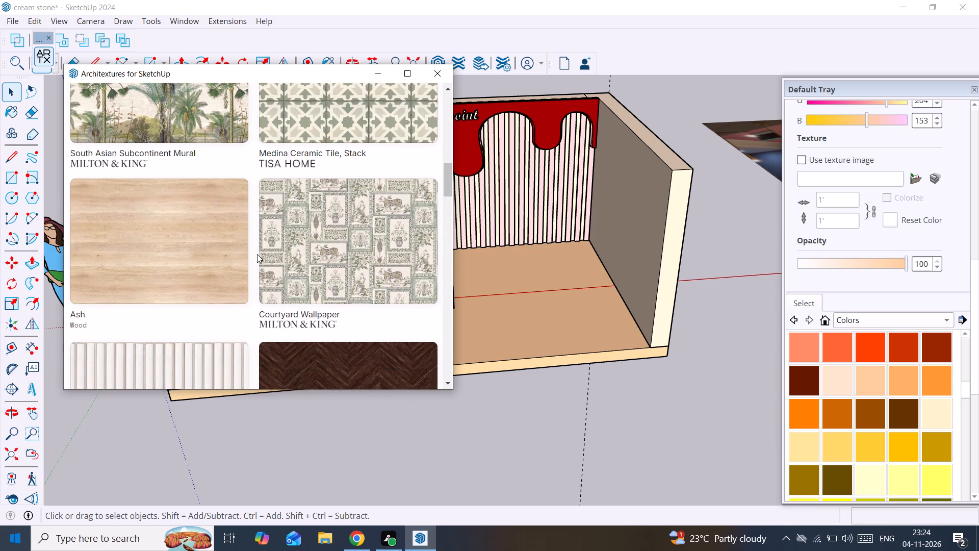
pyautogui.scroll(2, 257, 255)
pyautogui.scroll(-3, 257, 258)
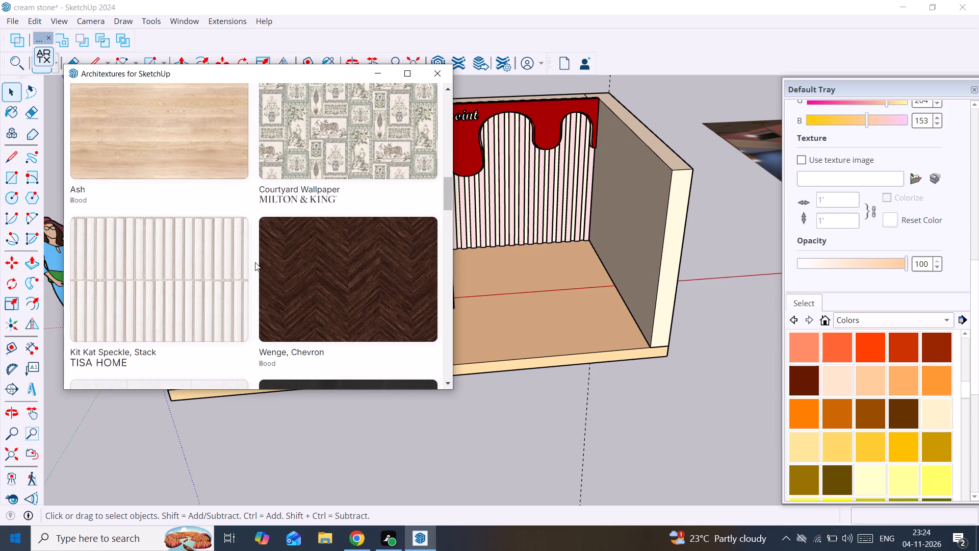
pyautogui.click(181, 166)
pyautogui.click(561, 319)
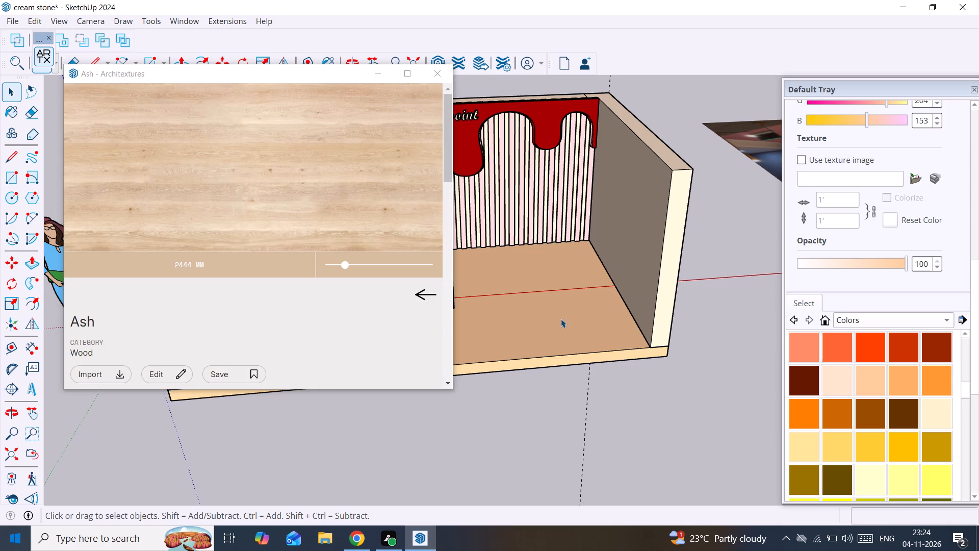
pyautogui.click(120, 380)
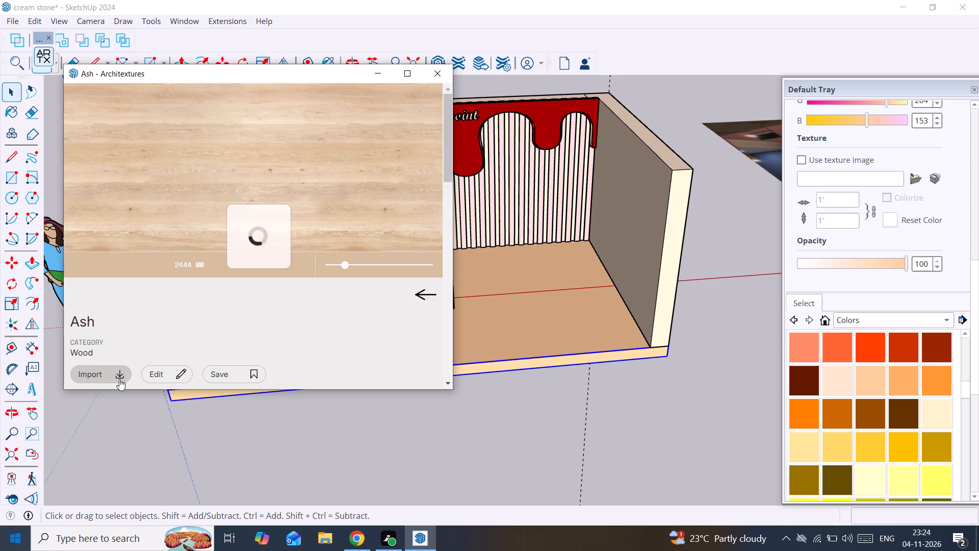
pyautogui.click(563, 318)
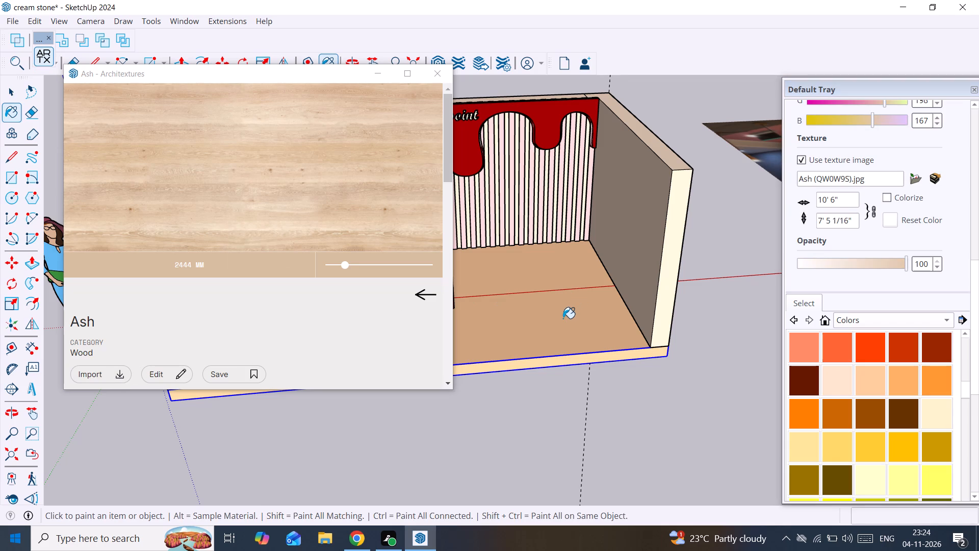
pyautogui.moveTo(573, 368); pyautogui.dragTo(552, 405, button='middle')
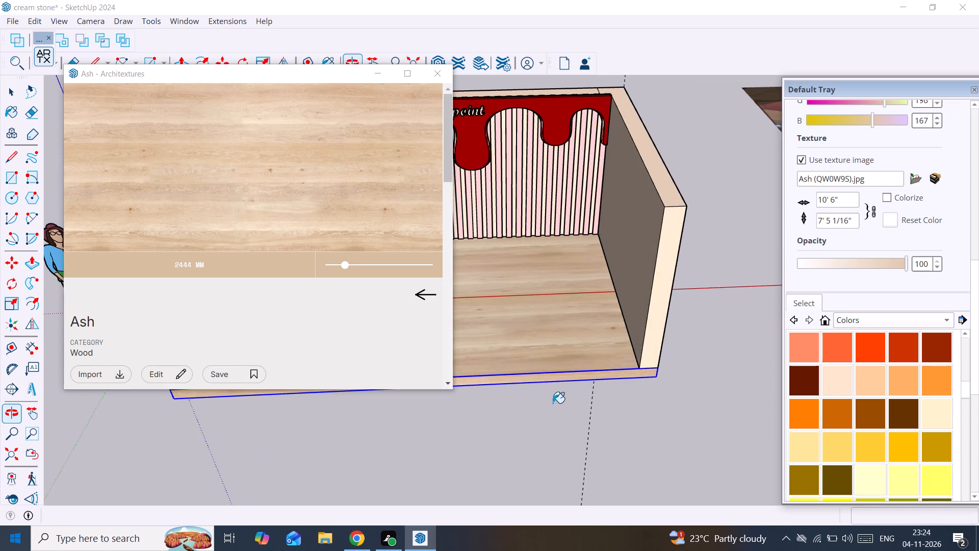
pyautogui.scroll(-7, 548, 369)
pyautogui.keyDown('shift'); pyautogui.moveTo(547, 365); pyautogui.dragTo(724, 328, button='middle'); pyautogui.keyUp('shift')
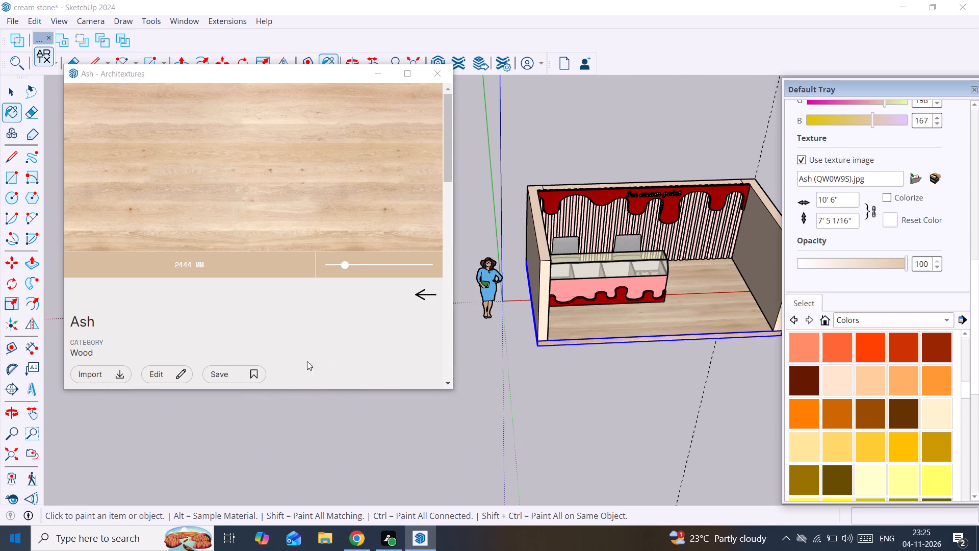
# Import the Oak Stretcher wood texture, paint the shop's floor slab with it, close the texture library and deselect the slab.
pyautogui.click(424, 292)
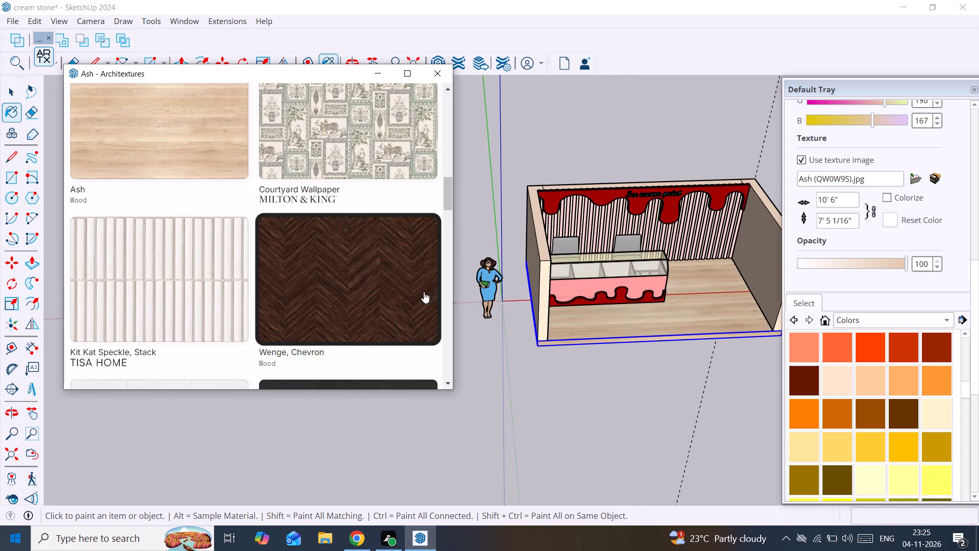
pyautogui.scroll(-6, 336, 325)
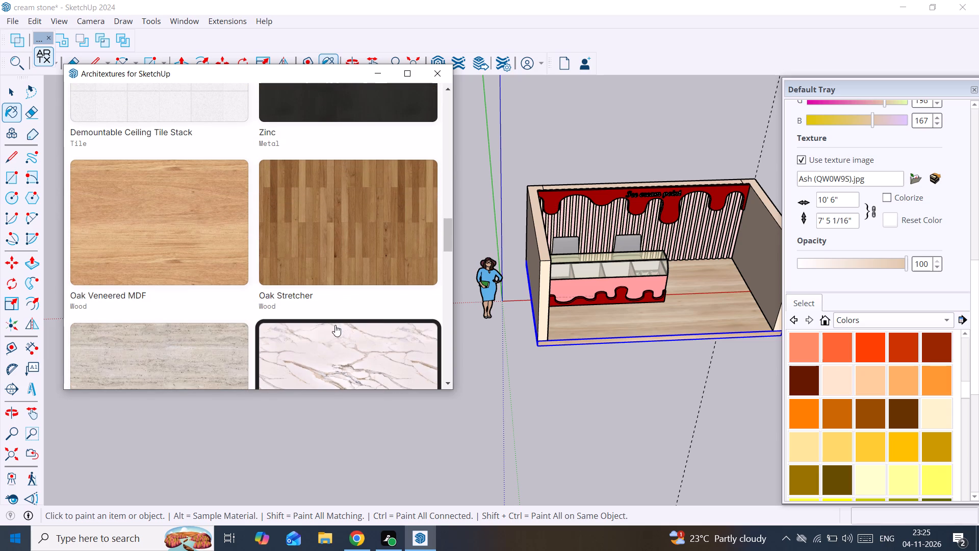
pyautogui.click(353, 241)
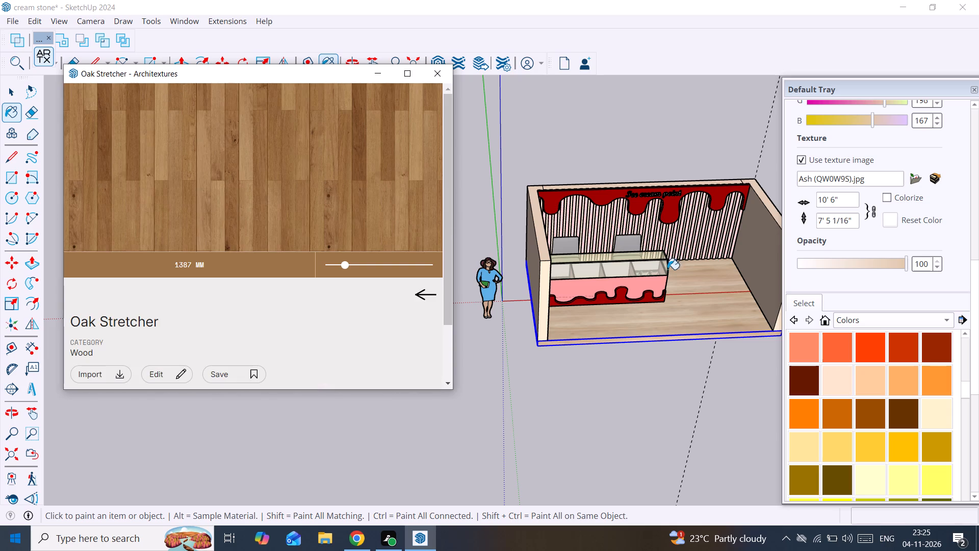
pyautogui.click(696, 311)
pyautogui.click(107, 380)
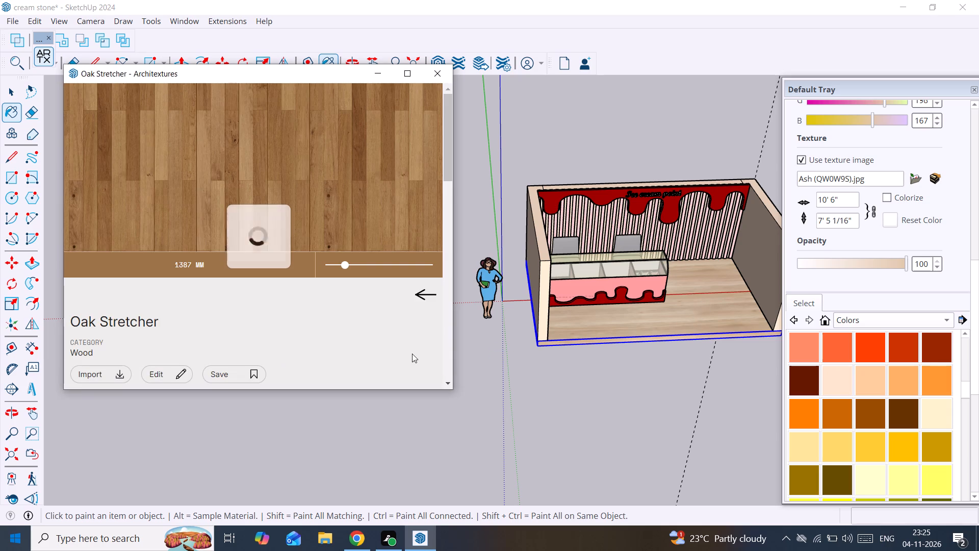
pyautogui.click(635, 323)
pyautogui.moveTo(652, 320); pyautogui.dragTo(590, 343, button='middle')
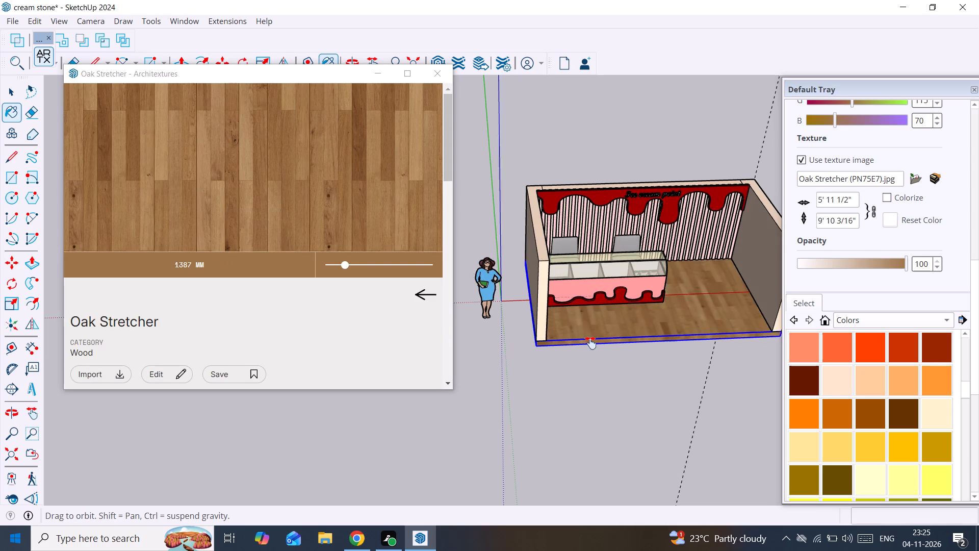
pyautogui.moveTo(590, 343); pyautogui.dragTo(436, 383, button='middle')
pyautogui.scroll(1, 444, 369)
pyautogui.keyDown('shift'); pyautogui.moveTo(455, 364); pyautogui.dragTo(622, 336, button='middle'); pyautogui.keyUp('shift')
pyautogui.keyDown('shift'); pyautogui.moveTo(491, 345); pyautogui.dragTo(658, 341, button='middle'); pyautogui.keyUp('shift')
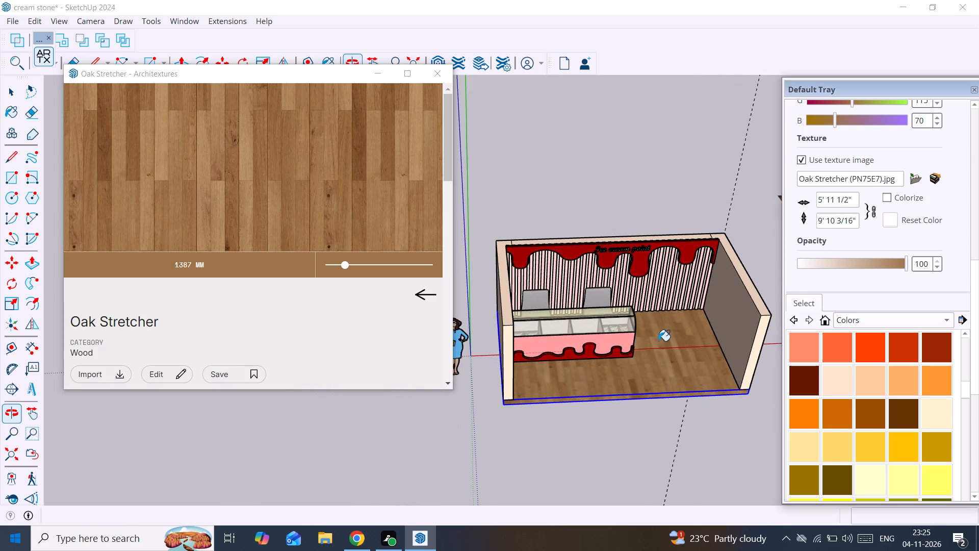
pyautogui.moveTo(658, 341); pyautogui.dragTo(638, 295, button='middle')
pyautogui.scroll(4, 608, 355)
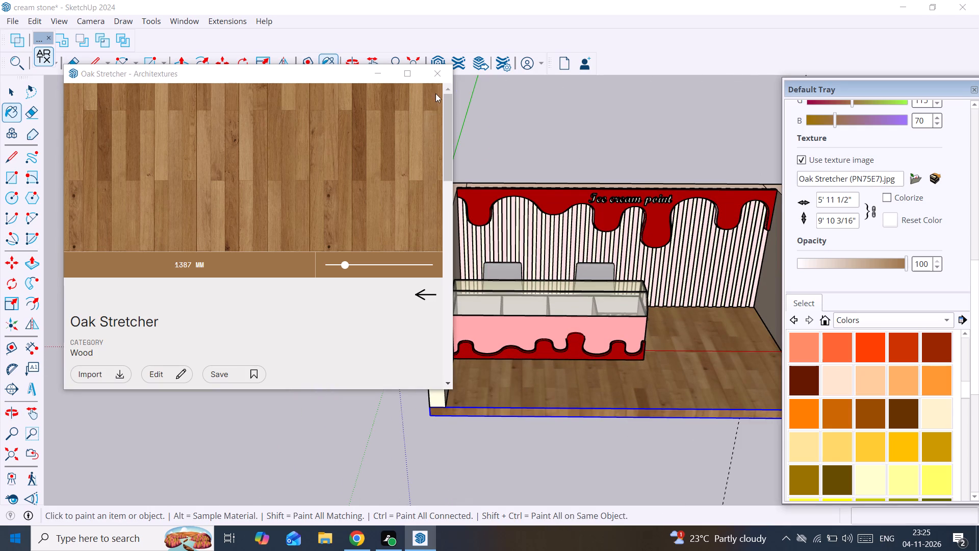
pyautogui.click(443, 77)
pyautogui.moveTo(588, 314); pyautogui.dragTo(393, 353, button='middle')
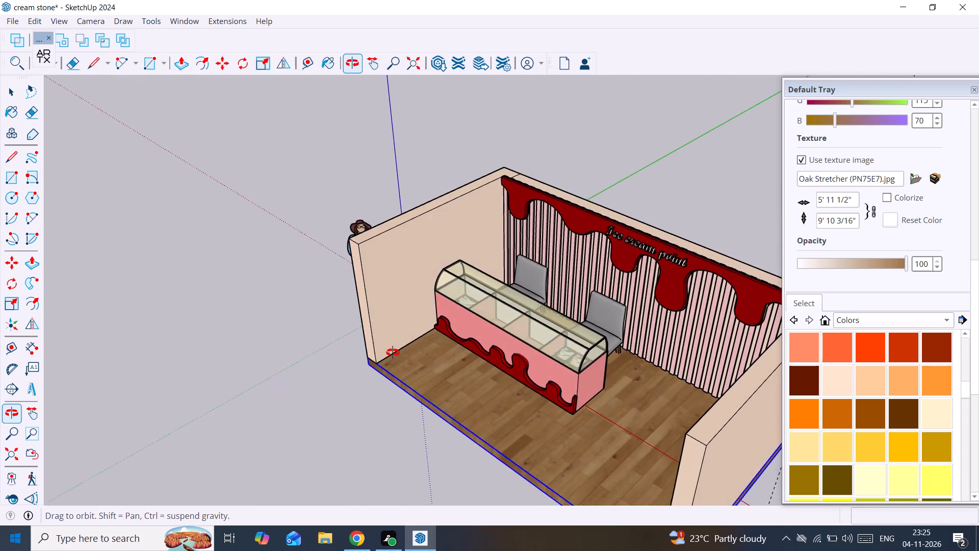
pyautogui.moveTo(393, 353); pyautogui.dragTo(496, 355, button='middle')
pyautogui.press('space')
pyautogui.scroll(-4, 503, 361)
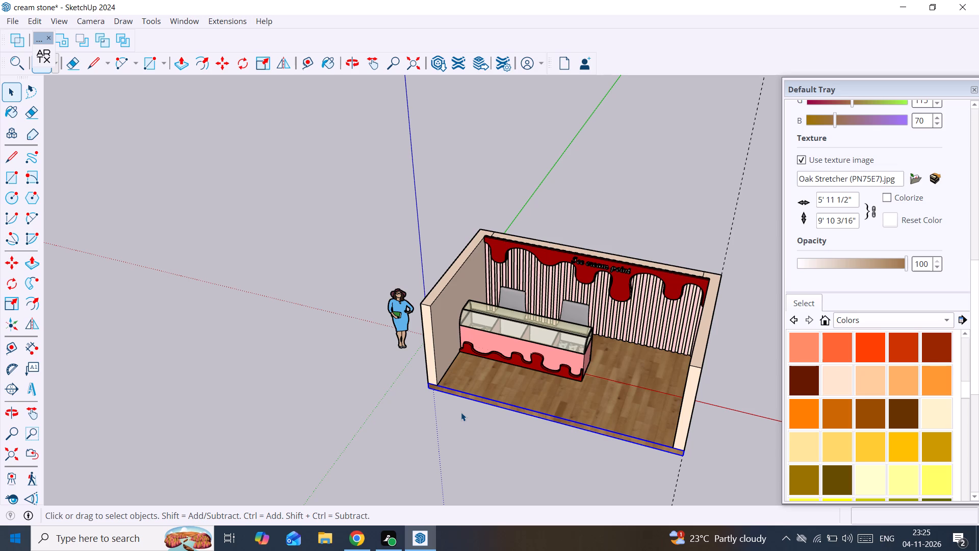
pyautogui.click(283, 384)
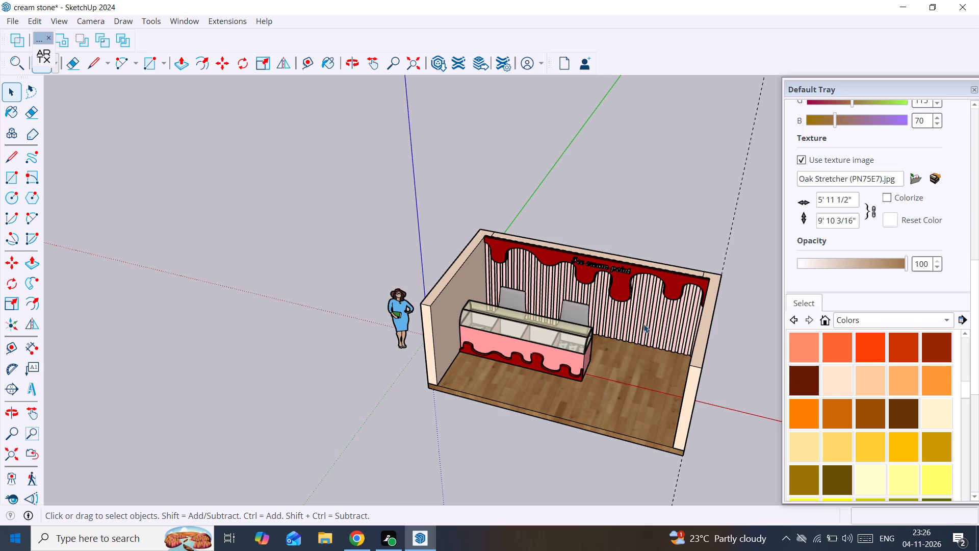
# Paint the shop's two side walls with the pale peach swatch from Colors.
pyautogui.click(838, 381)
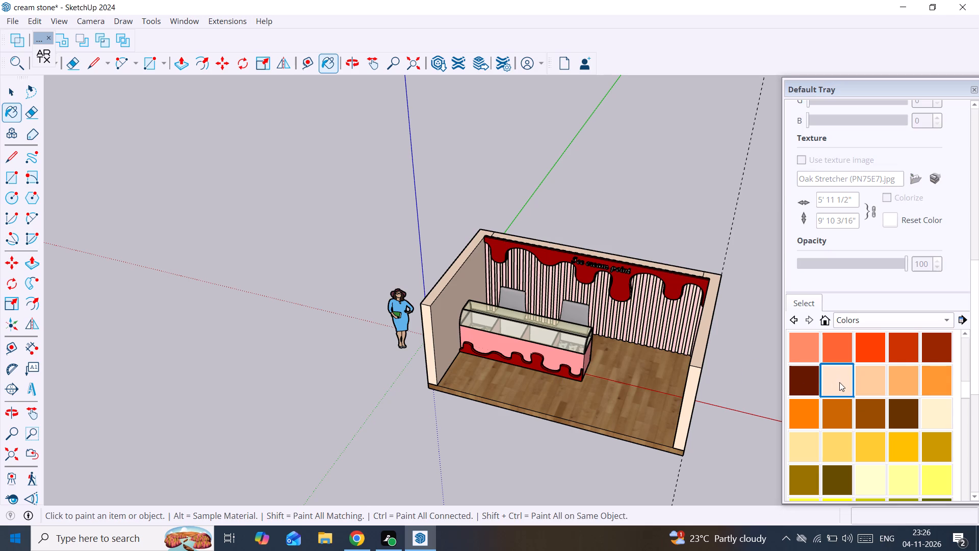
pyautogui.click(734, 293)
pyautogui.tripleClick(734, 293)
pyautogui.click(841, 387)
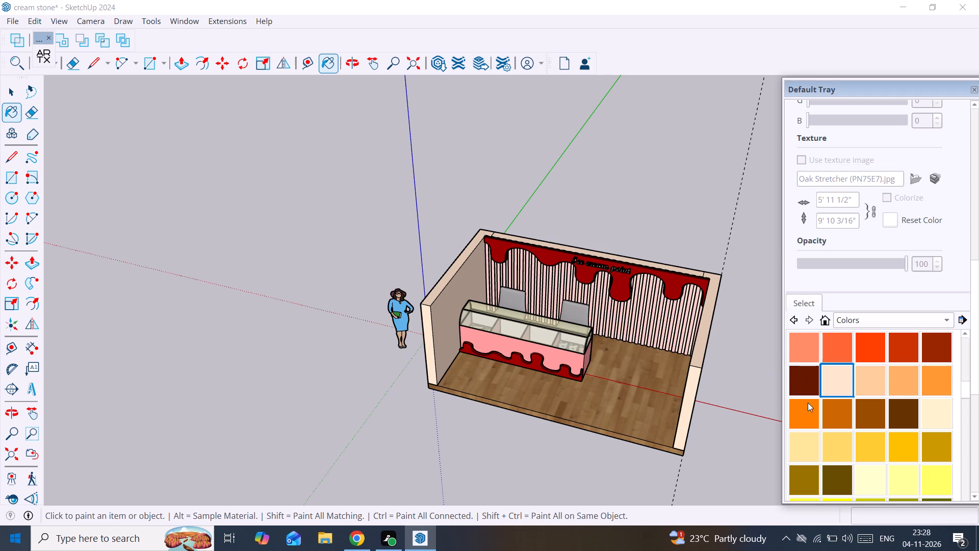
pyautogui.click(654, 486)
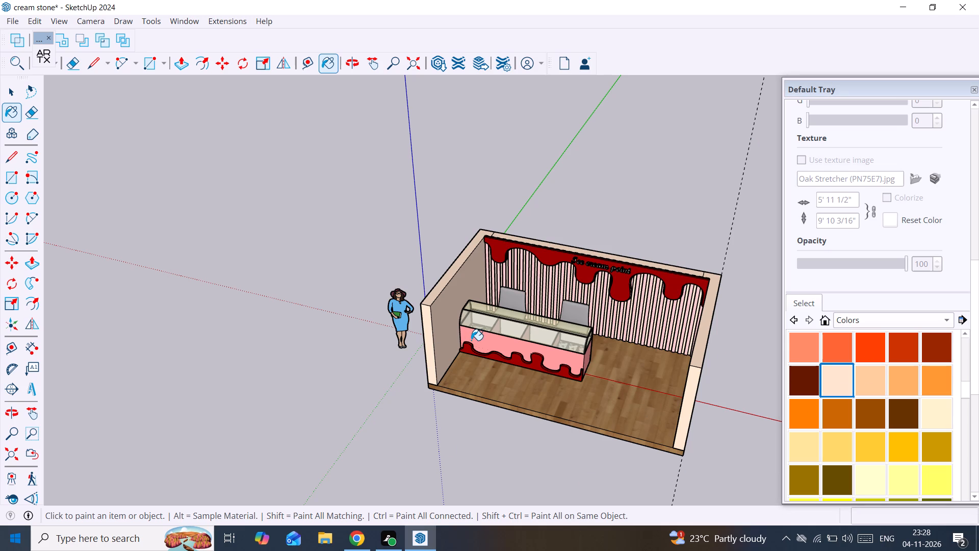
pyautogui.click(453, 297)
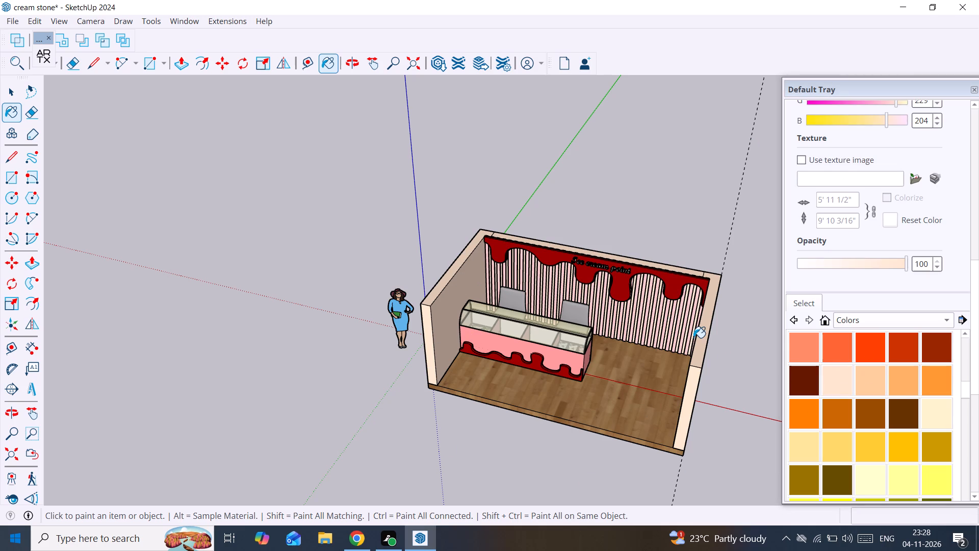
pyautogui.click(693, 338)
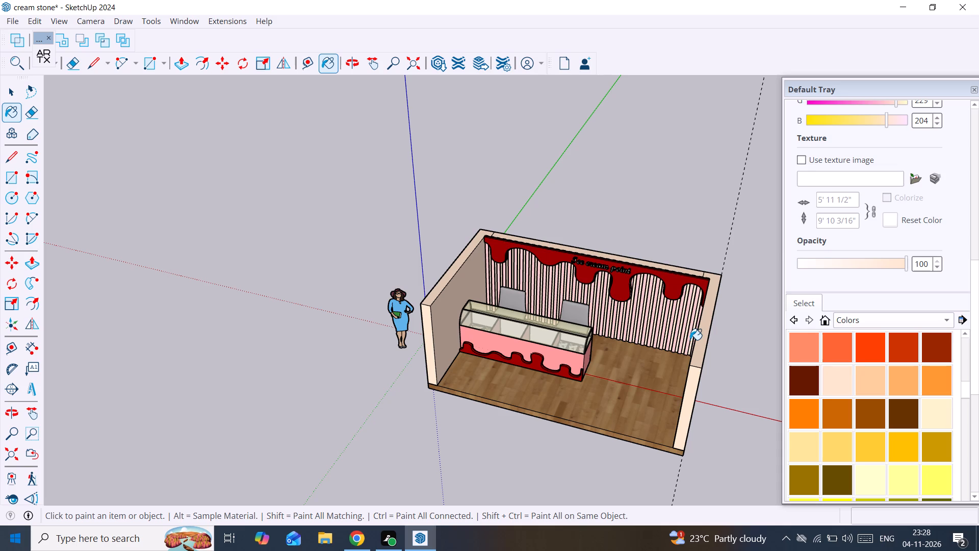
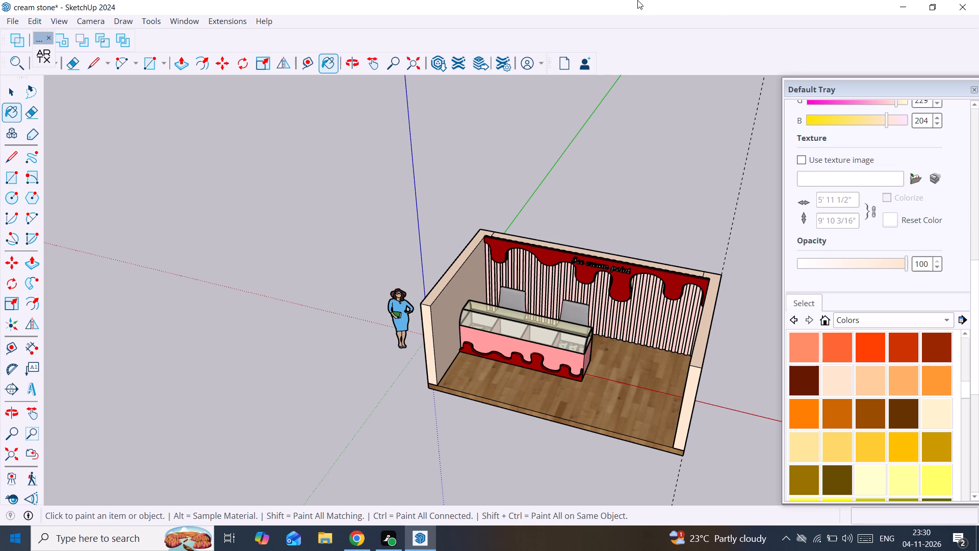
# Delete the dashed guide line running past the back corner of the ice cream shop.
pyautogui.scroll(-3, 445, 285)
pyautogui.moveTo(443, 286); pyautogui.dragTo(712, 244, button='middle')
pyautogui.press('space')
pyautogui.scroll(3, 622, 204)
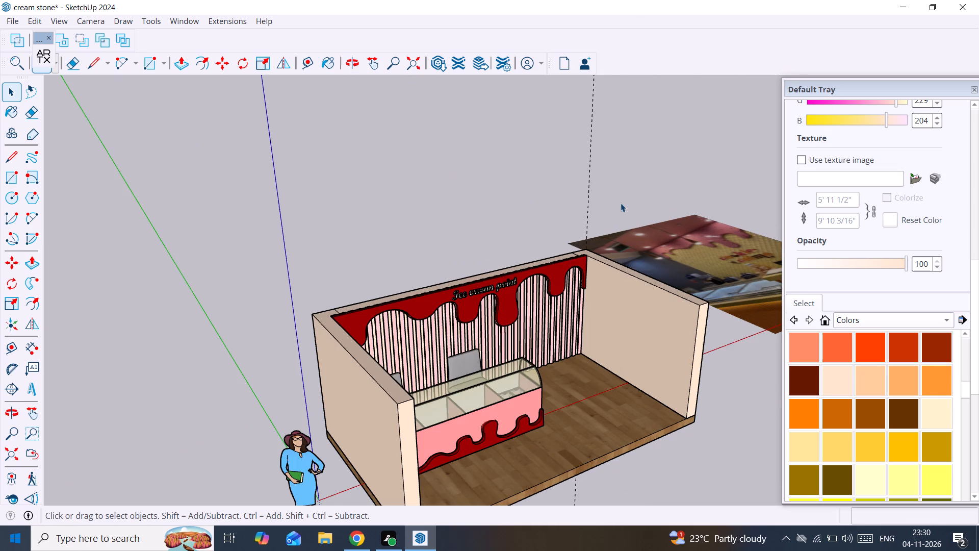
pyautogui.moveTo(600, 146); pyautogui.dragTo(563, 158)
pyautogui.press('Delete')
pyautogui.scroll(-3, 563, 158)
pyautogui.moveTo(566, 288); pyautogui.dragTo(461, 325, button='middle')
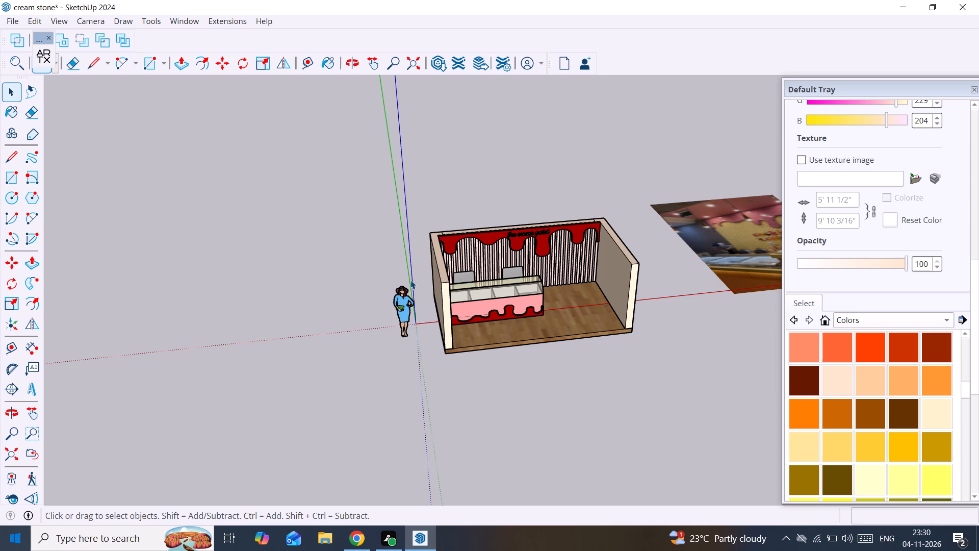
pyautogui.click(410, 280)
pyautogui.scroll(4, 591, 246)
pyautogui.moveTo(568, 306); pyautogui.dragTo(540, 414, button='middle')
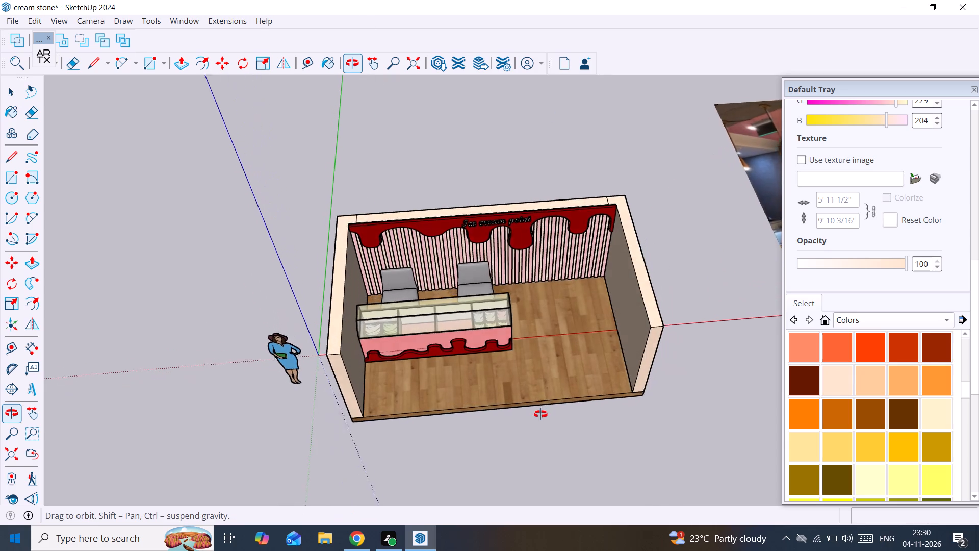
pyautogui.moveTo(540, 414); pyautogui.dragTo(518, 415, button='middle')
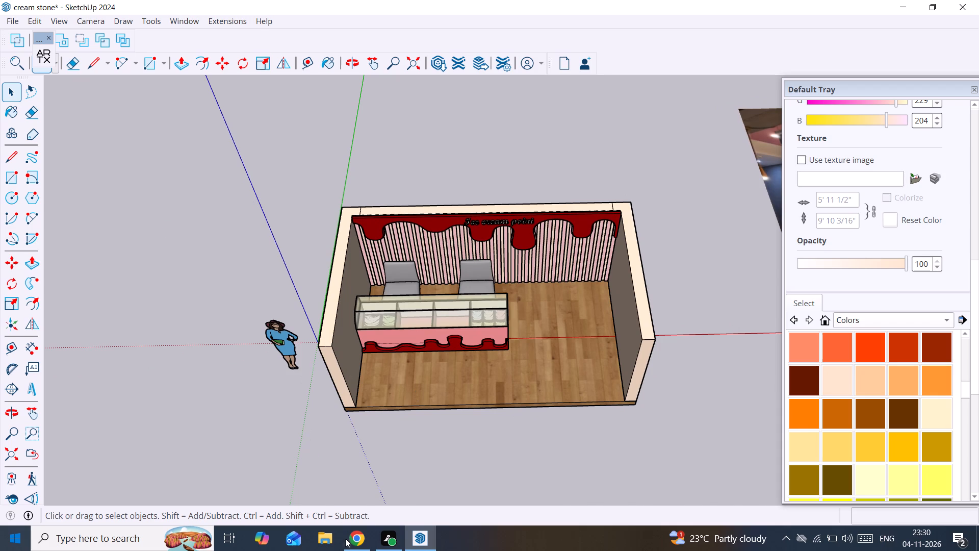
# Switch to 3D Warehouse in Chrome, browse the dinning table models and download Dinning Table Cafetaria as a SketchUp file.
pyautogui.click(347, 539)
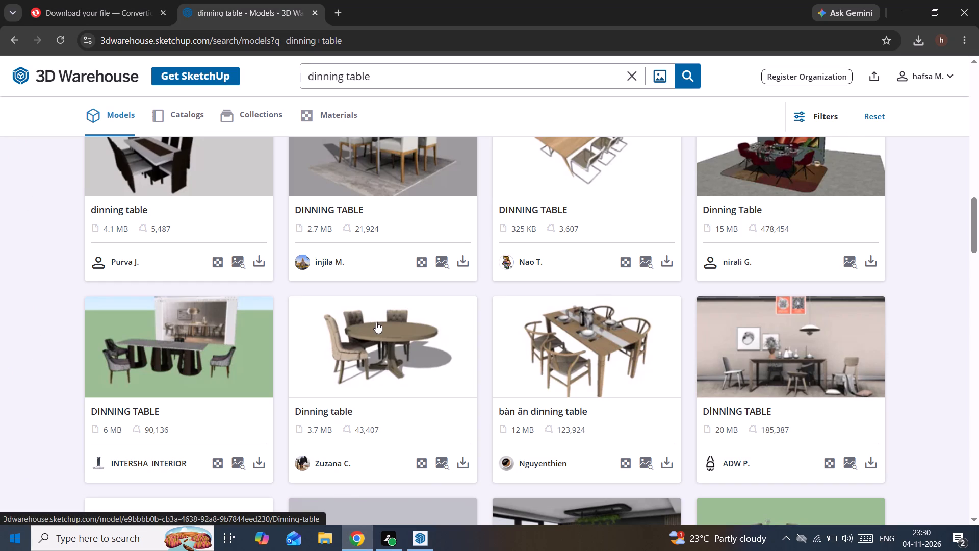
pyautogui.scroll(1, 376, 322)
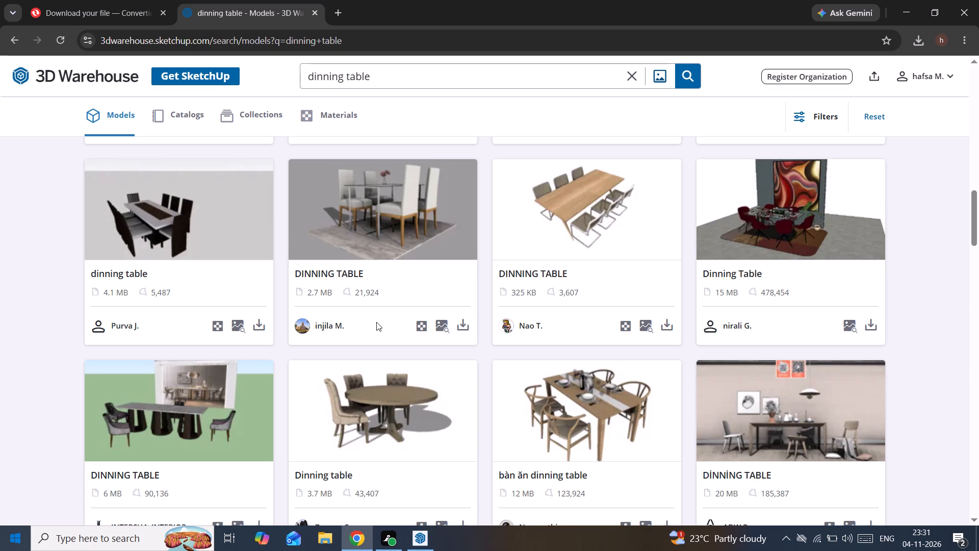
pyautogui.scroll(2, 364, 345)
pyautogui.scroll(-3, 364, 345)
pyautogui.scroll(7, 364, 345)
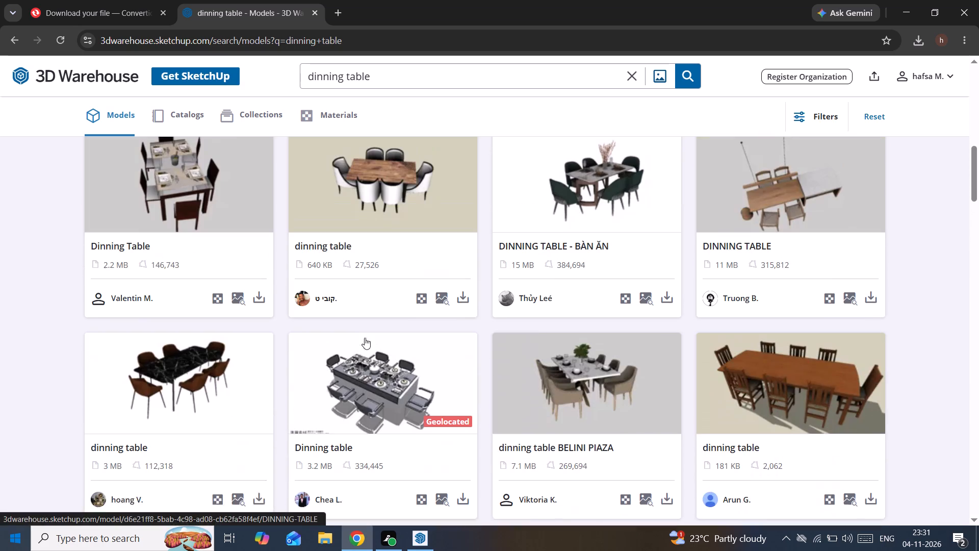
pyautogui.scroll(3, 452, 301)
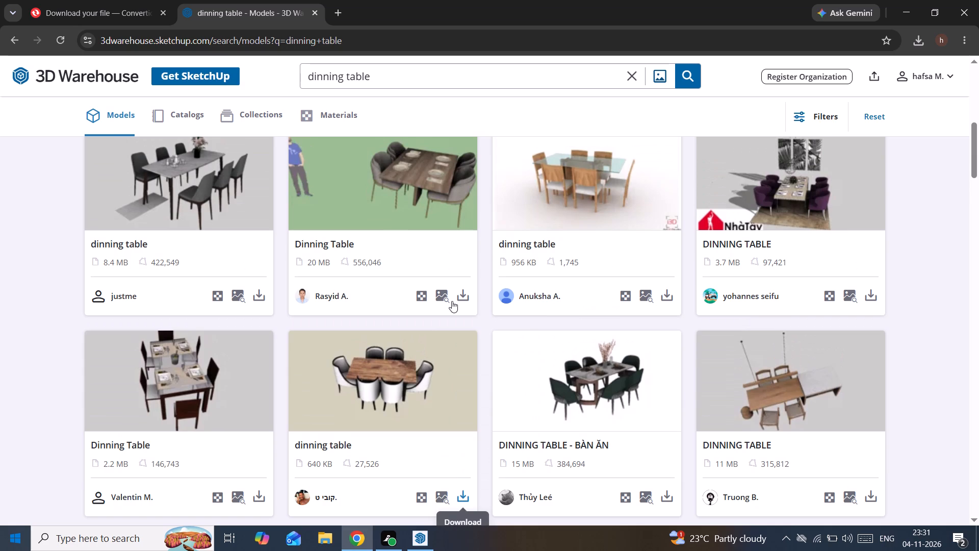
pyautogui.scroll(3, 454, 304)
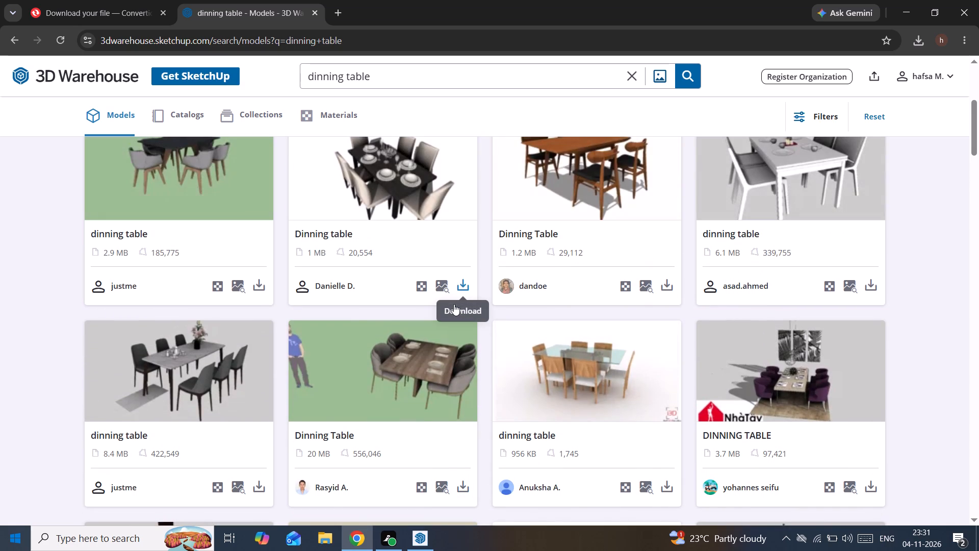
pyautogui.scroll(1, 454, 304)
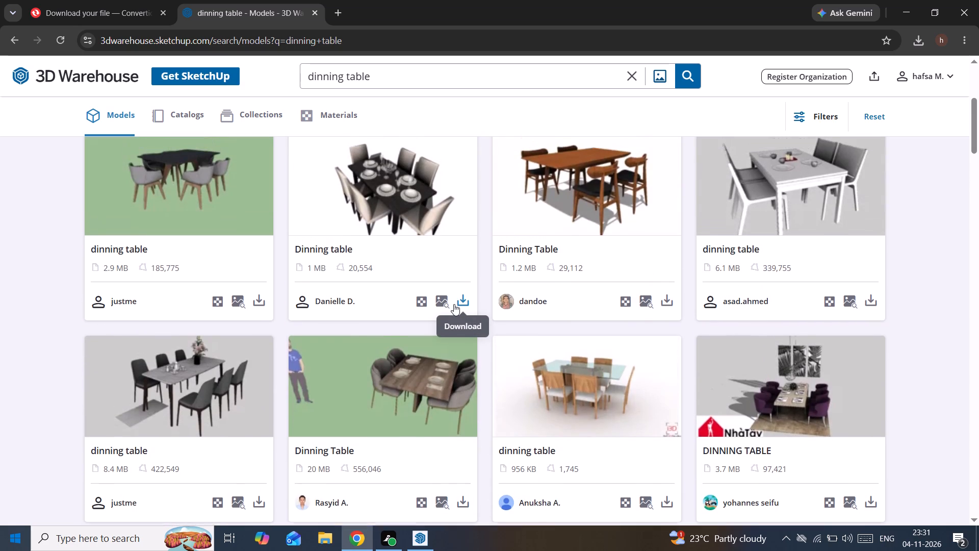
pyautogui.scroll(1, 454, 304)
pyautogui.scroll(-4, 454, 304)
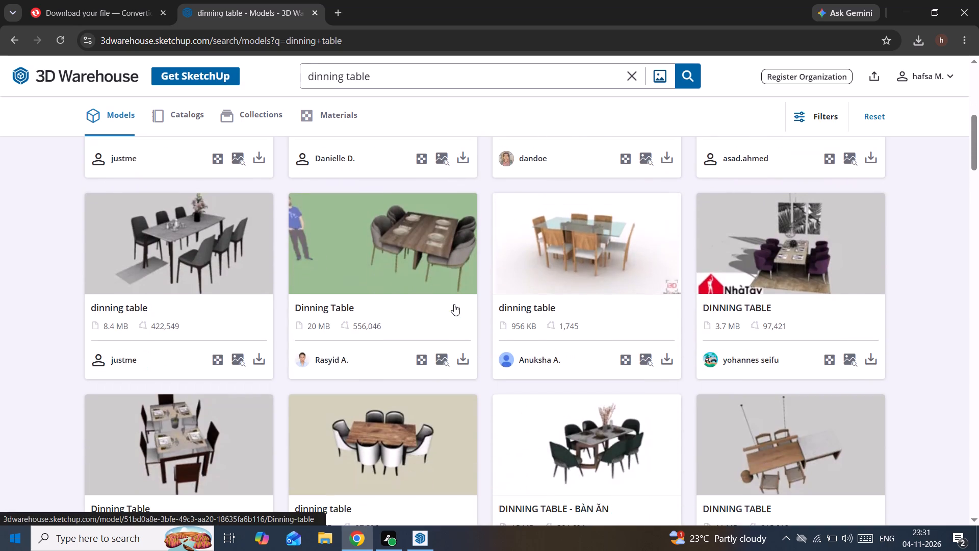
pyautogui.scroll(-14, 454, 304)
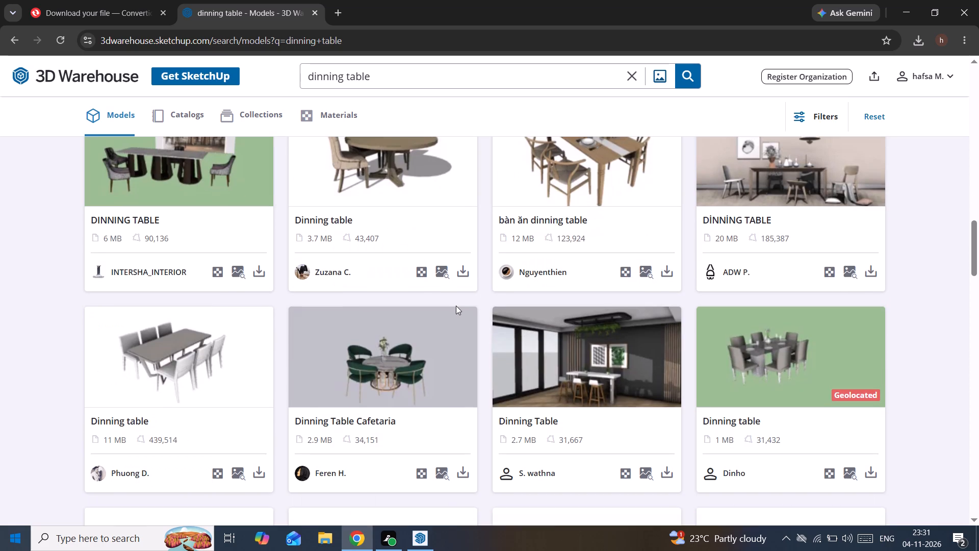
pyautogui.scroll(-4, 461, 304)
pyautogui.scroll(2, 461, 304)
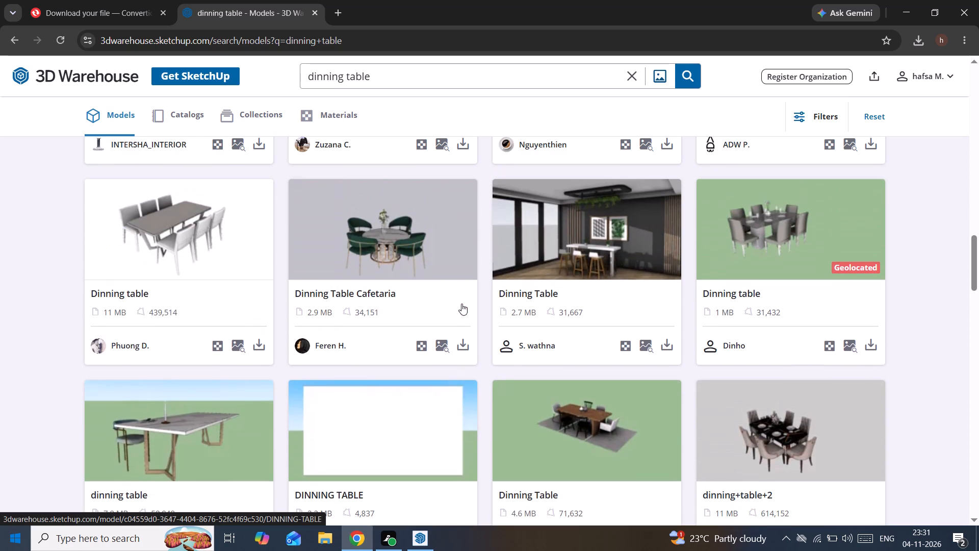
pyautogui.click(464, 343)
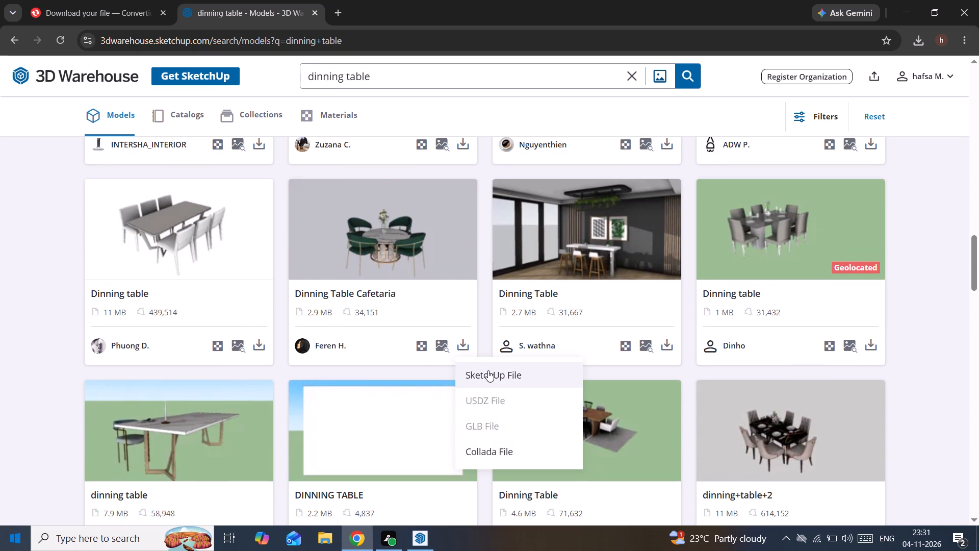
pyautogui.click(488, 370)
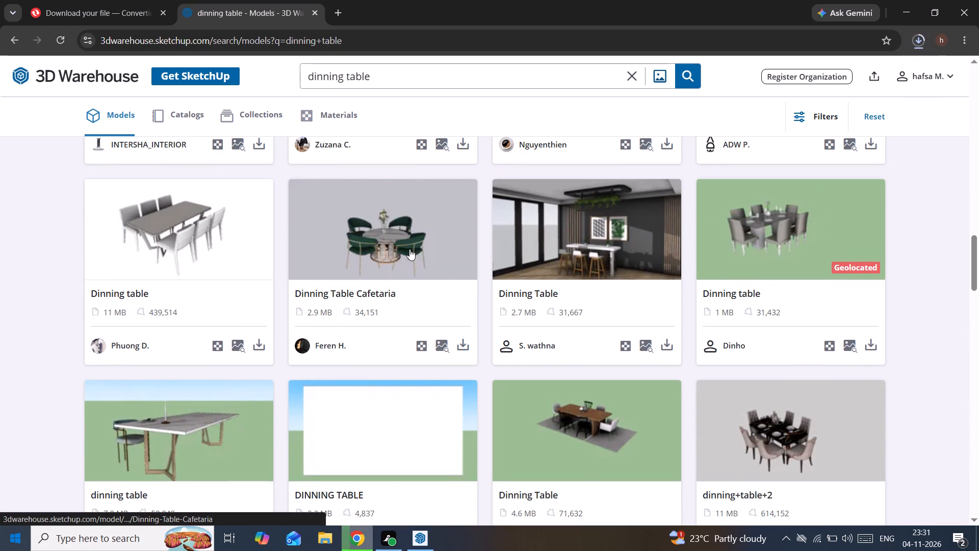
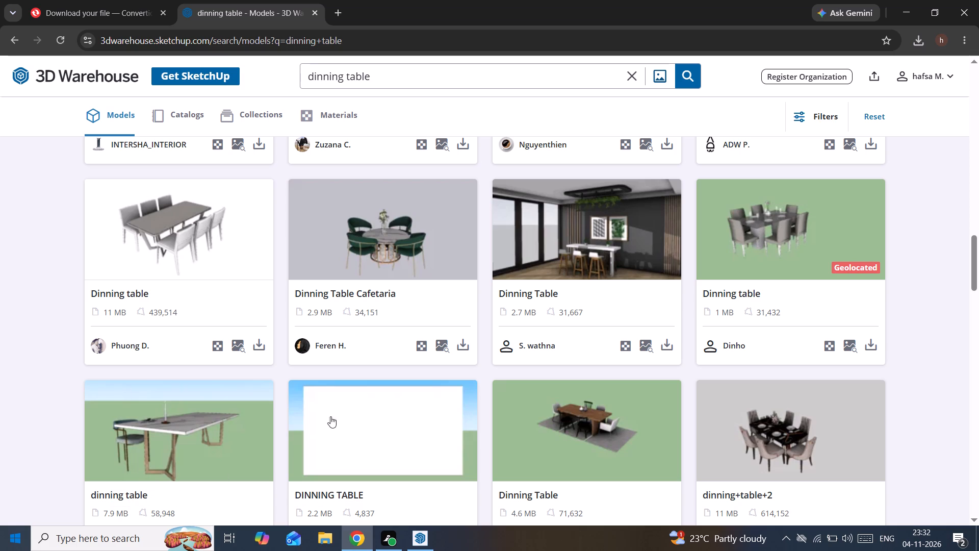
# Switch to SketchUp and examine the ice cream shop's interior and free floor space from several angles.
pyautogui.scroll(-3, 349, 505)
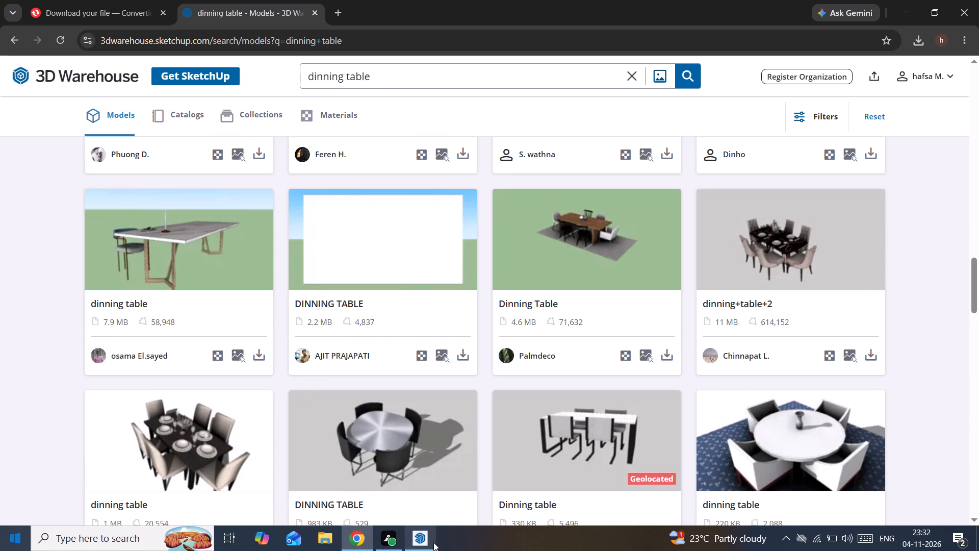
pyautogui.click(427, 541)
pyautogui.scroll(3, 458, 339)
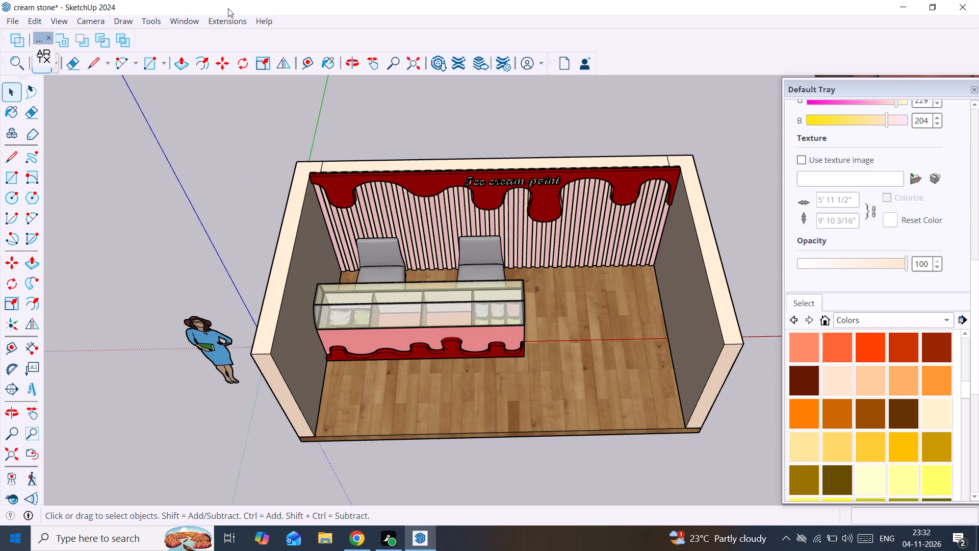
pyautogui.scroll(-3, 410, 191)
pyautogui.moveTo(391, 186); pyautogui.dragTo(267, 128, button='middle')
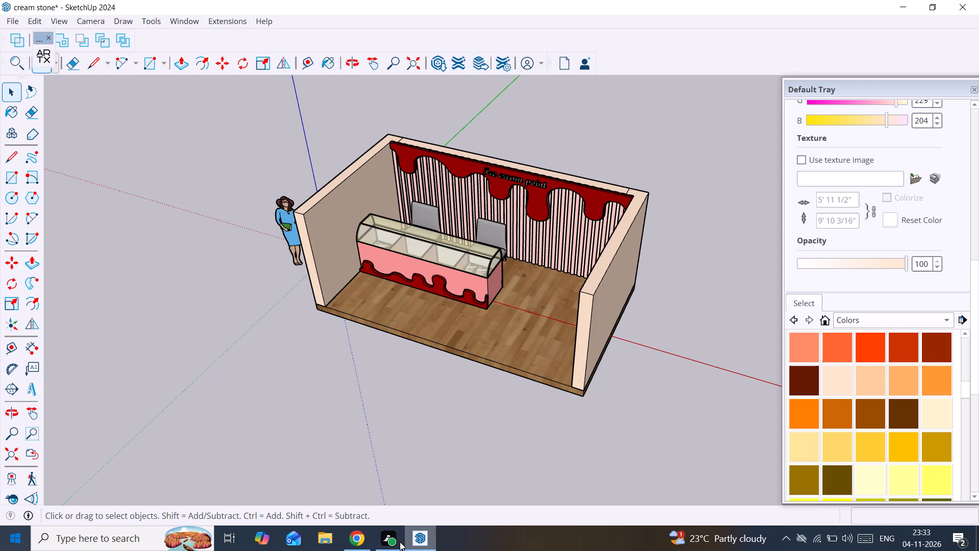
pyautogui.scroll(3, 175, 101)
pyautogui.scroll(-3, 626, 353)
pyautogui.moveTo(419, 314); pyautogui.dragTo(586, 310, button='middle')
pyautogui.scroll(5, 595, 306)
pyautogui.scroll(-2, 617, 313)
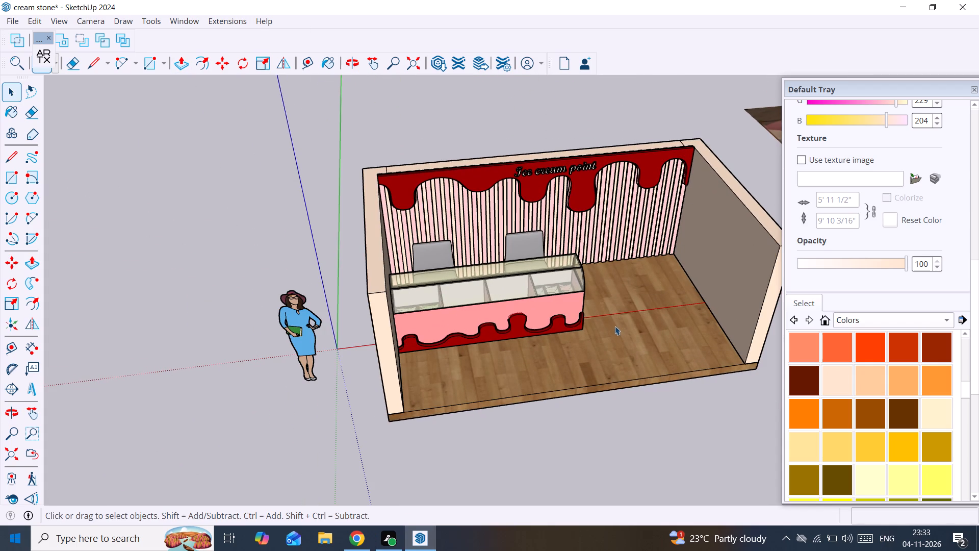
pyautogui.scroll(1, 682, 312)
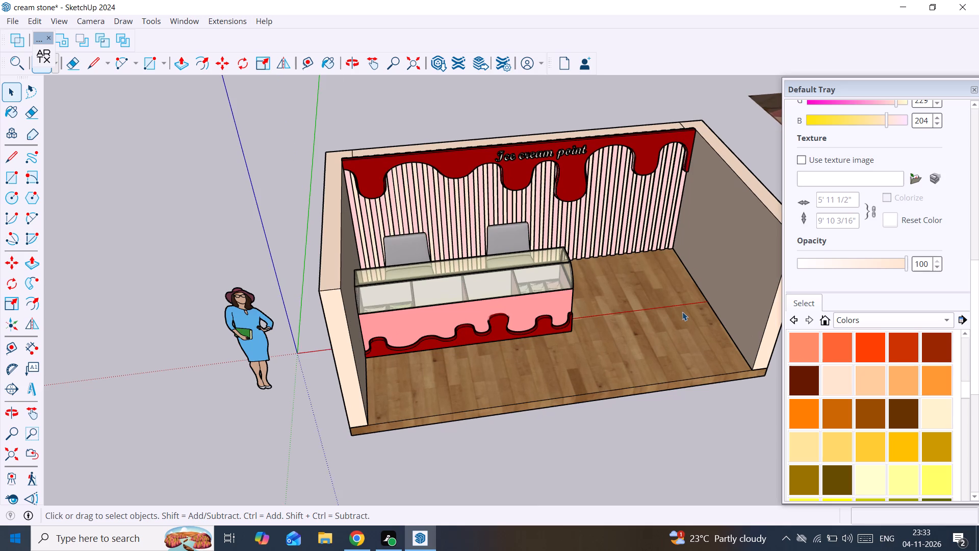
pyautogui.moveTo(682, 312); pyautogui.dragTo(496, 290, button='middle')
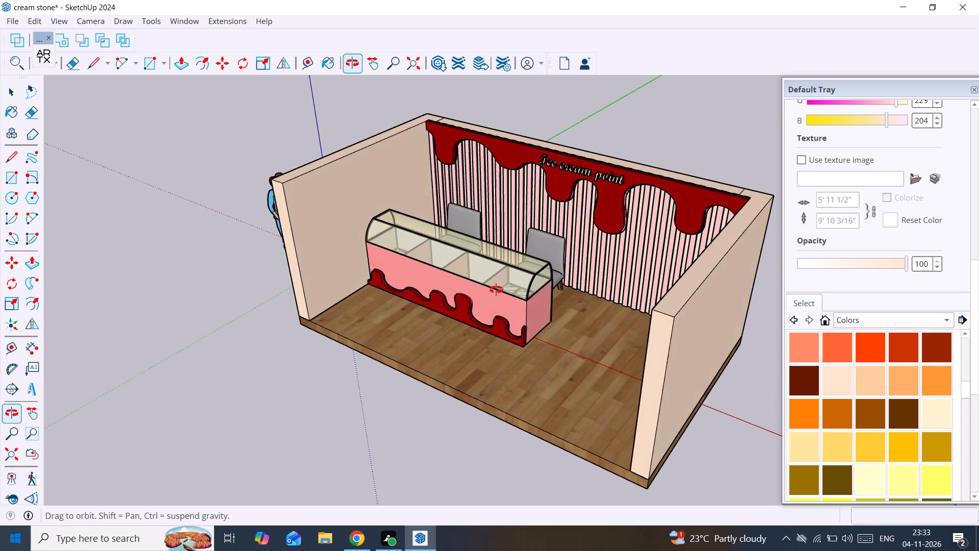
pyautogui.moveTo(496, 290); pyautogui.dragTo(637, 303, button='middle')
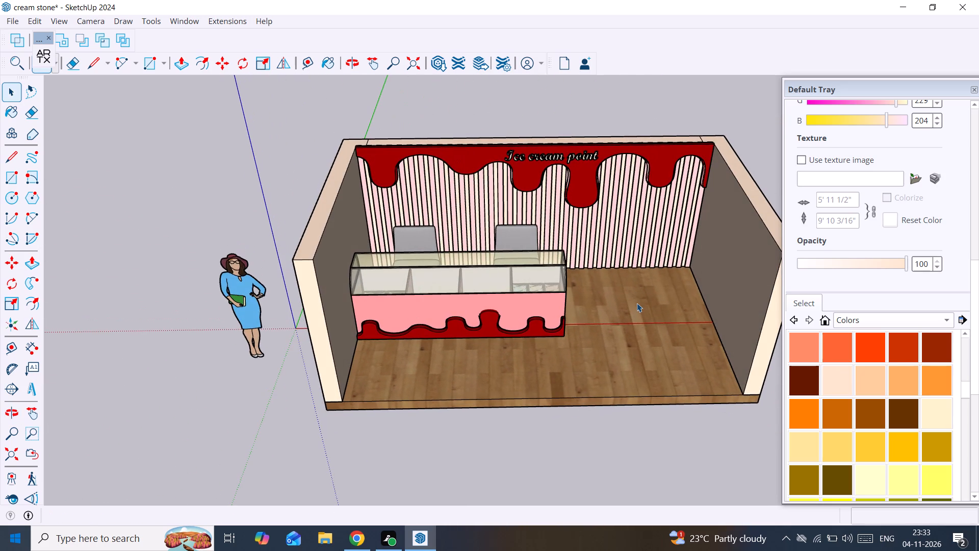
pyautogui.scroll(-1, 637, 304)
pyautogui.moveTo(636, 304); pyautogui.dragTo(516, 291, button='middle')
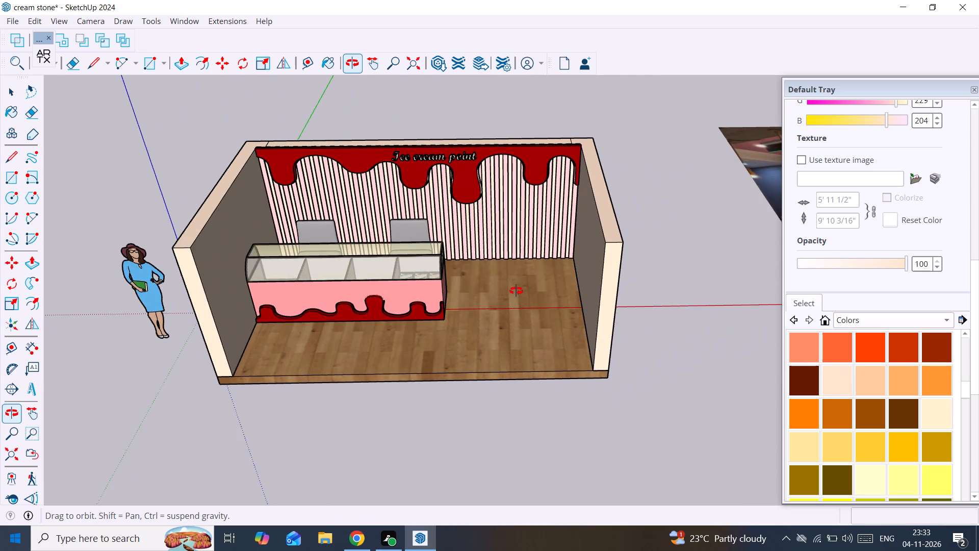
pyautogui.moveTo(516, 291); pyautogui.dragTo(516, 329, button='middle')
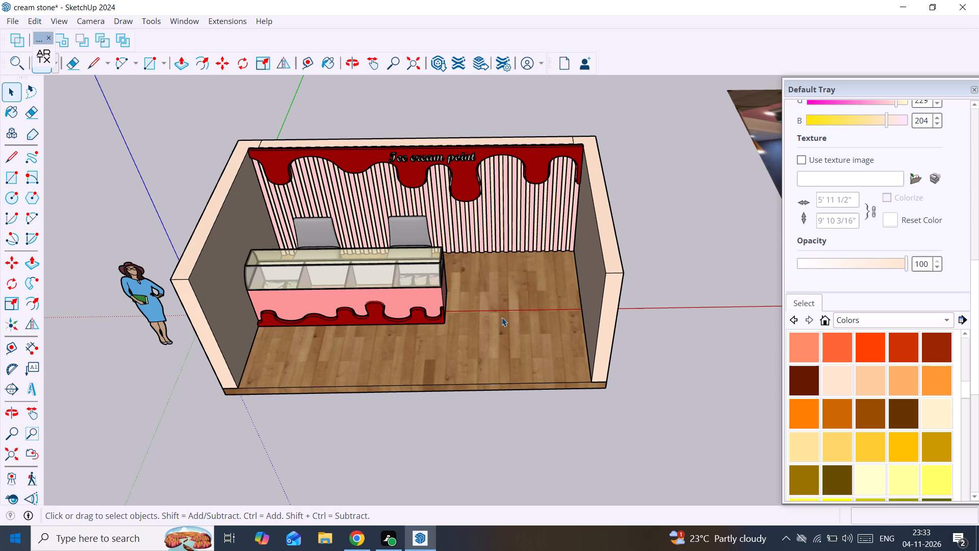
pyautogui.scroll(1, 461, 300)
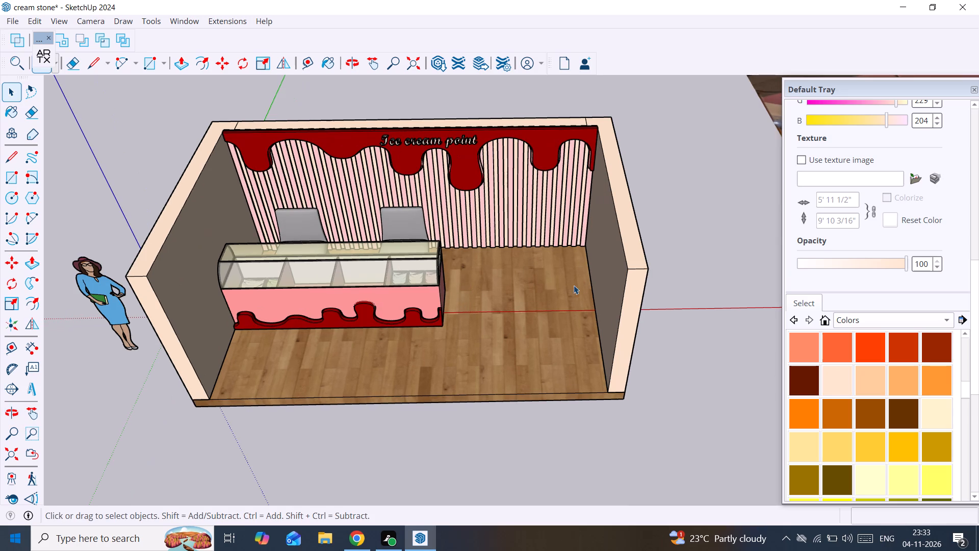
pyautogui.moveTo(578, 287); pyautogui.dragTo(582, 356, button='middle')
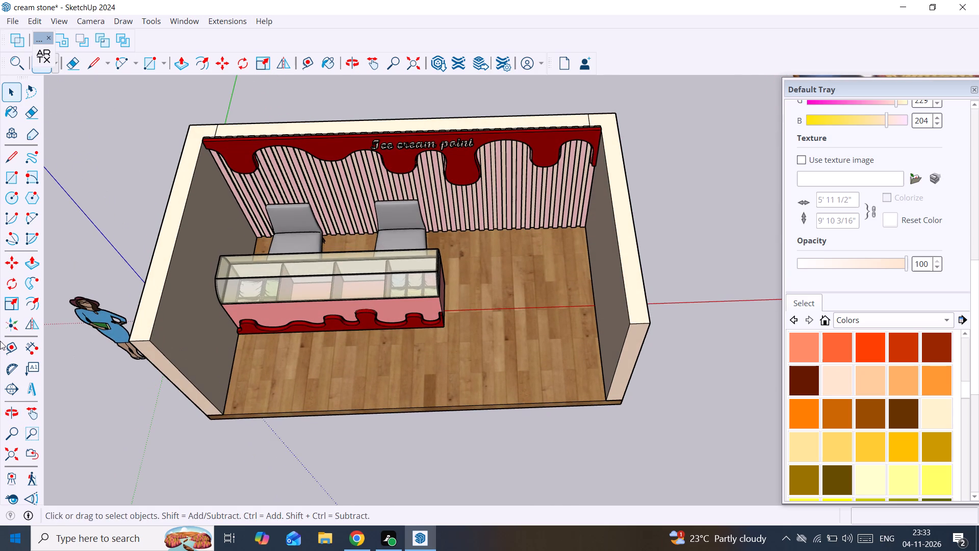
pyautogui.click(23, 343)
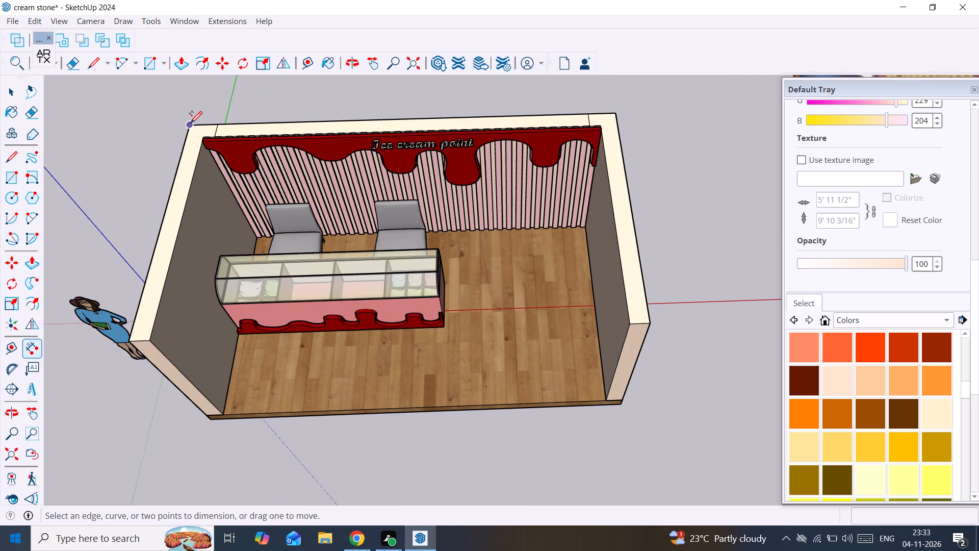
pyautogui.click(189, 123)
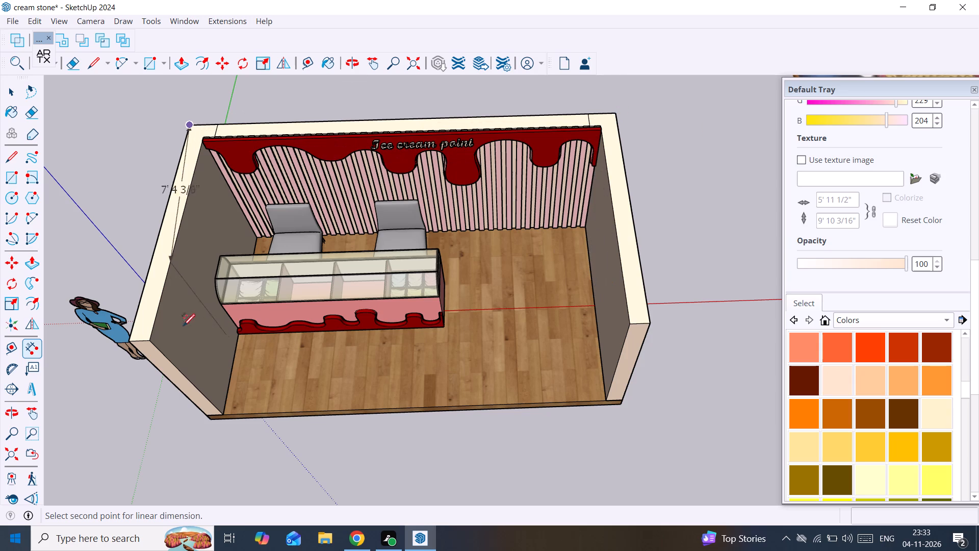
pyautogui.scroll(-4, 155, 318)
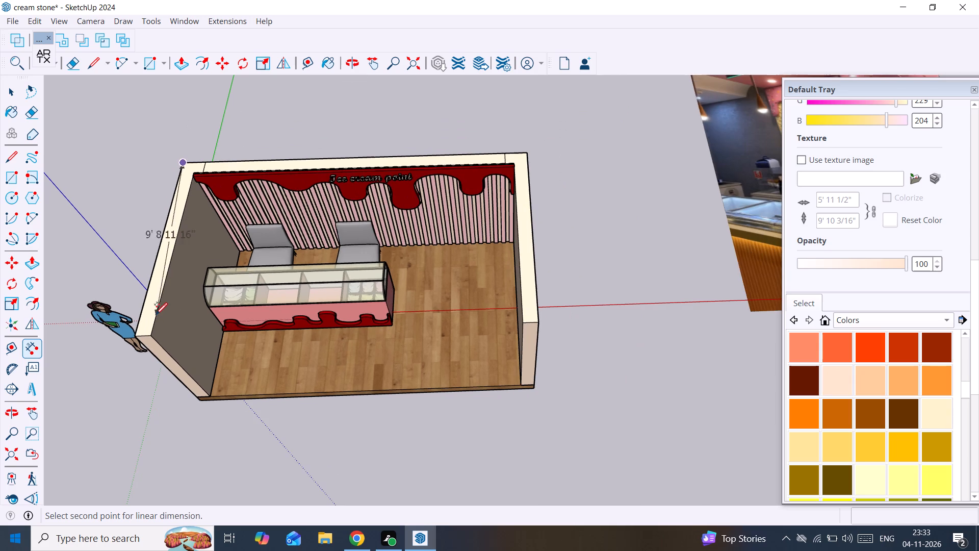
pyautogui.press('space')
# Open the shop's wall group for editing.
pyautogui.moveTo(156, 356); pyautogui.dragTo(172, 312, button='middle')
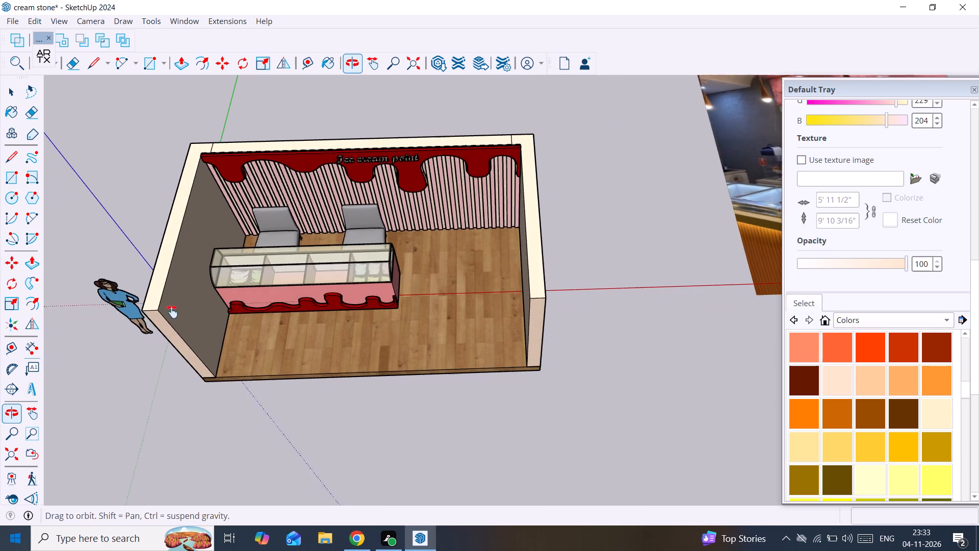
pyautogui.moveTo(172, 312); pyautogui.dragTo(188, 279, button='middle')
pyautogui.scroll(2, 188, 279)
pyautogui.tripleClick(188, 278)
pyautogui.click(188, 277)
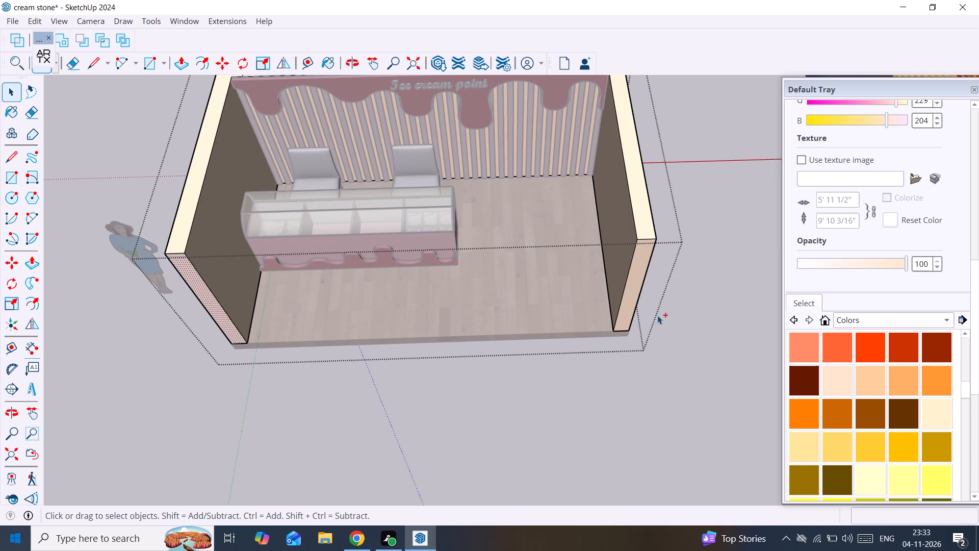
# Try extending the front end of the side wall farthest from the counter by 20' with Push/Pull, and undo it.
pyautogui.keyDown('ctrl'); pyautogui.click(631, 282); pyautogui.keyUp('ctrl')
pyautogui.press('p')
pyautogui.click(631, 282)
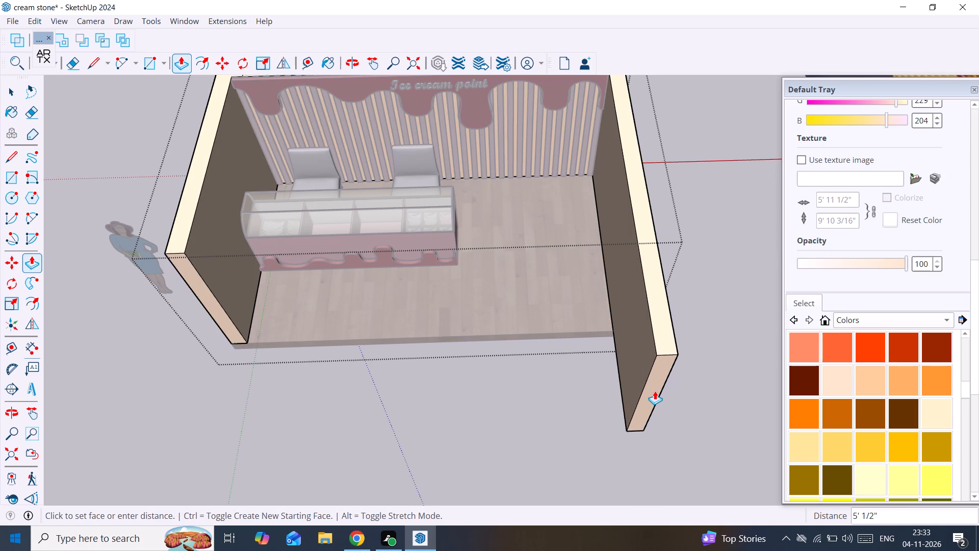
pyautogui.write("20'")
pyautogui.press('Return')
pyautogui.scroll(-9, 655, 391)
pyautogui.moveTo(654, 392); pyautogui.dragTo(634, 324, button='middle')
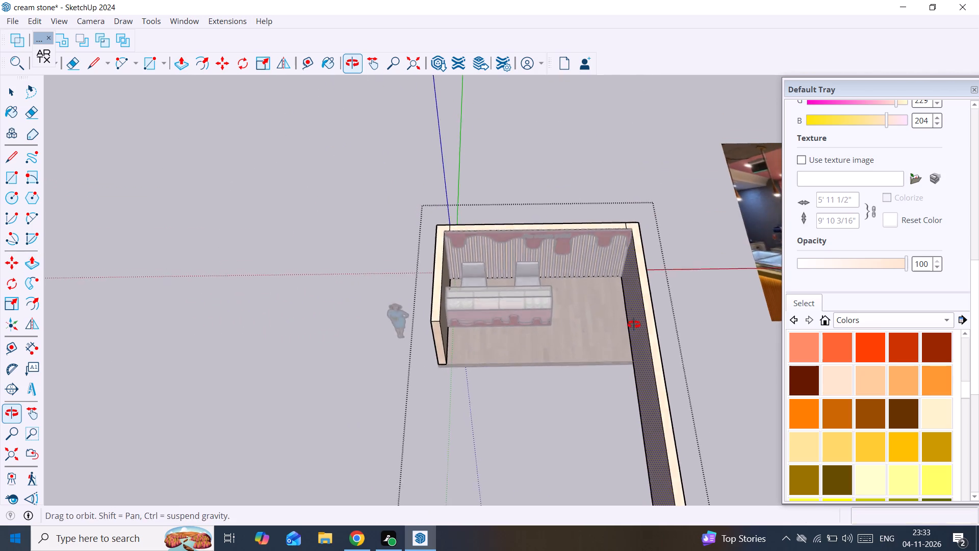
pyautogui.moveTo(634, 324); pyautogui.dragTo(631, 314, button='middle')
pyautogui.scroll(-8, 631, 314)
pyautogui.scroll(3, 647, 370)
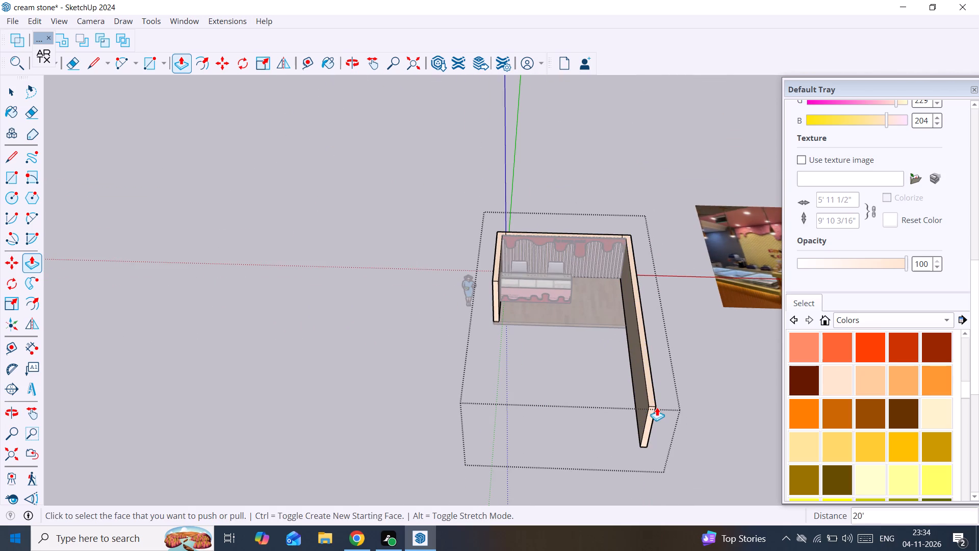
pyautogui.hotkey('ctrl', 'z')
# Extend the front ends of both side walls by 6' with Push/Pull and close the wall group.
pyautogui.scroll(7, 650, 366)
pyautogui.click(622, 293)
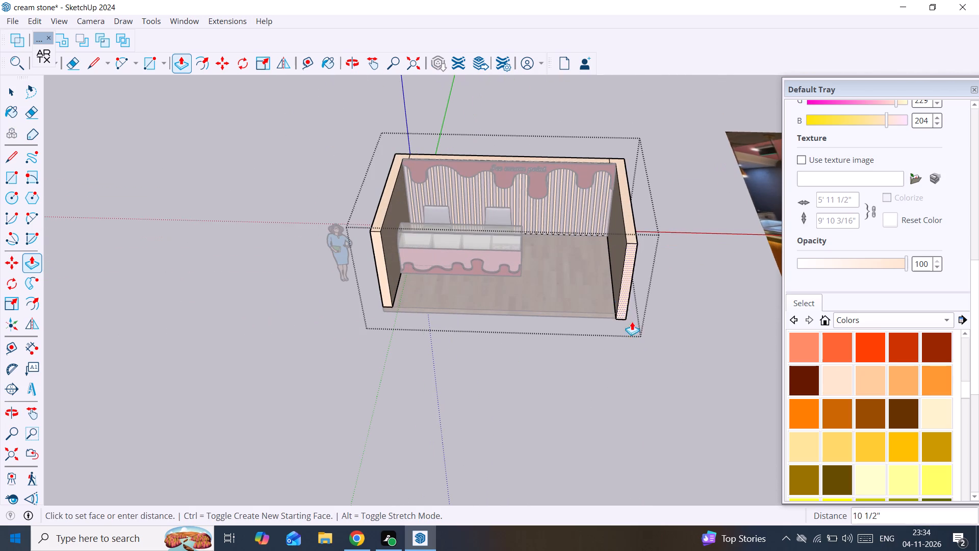
pyautogui.moveTo(629, 347); pyautogui.dragTo(754, 400, button='middle')
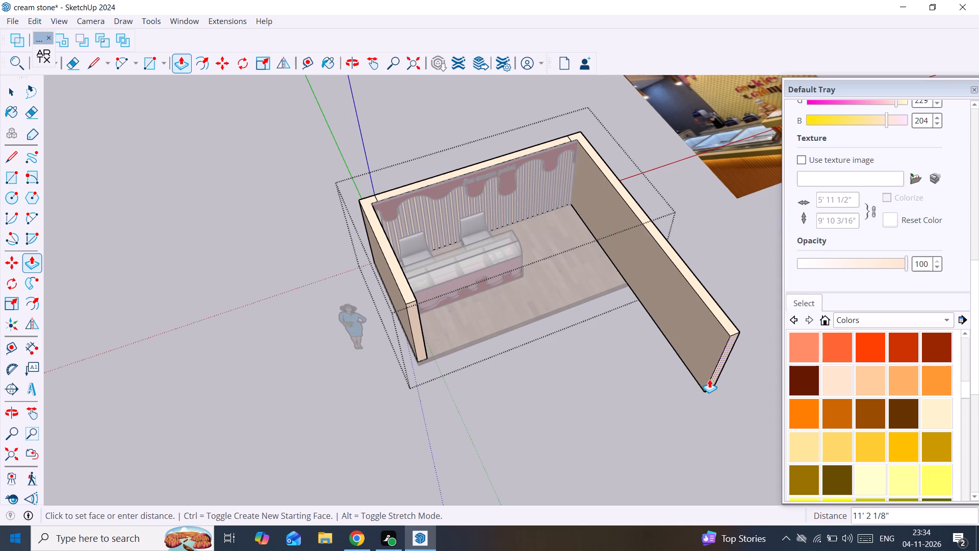
pyautogui.write("6'")
pyautogui.press('Return')
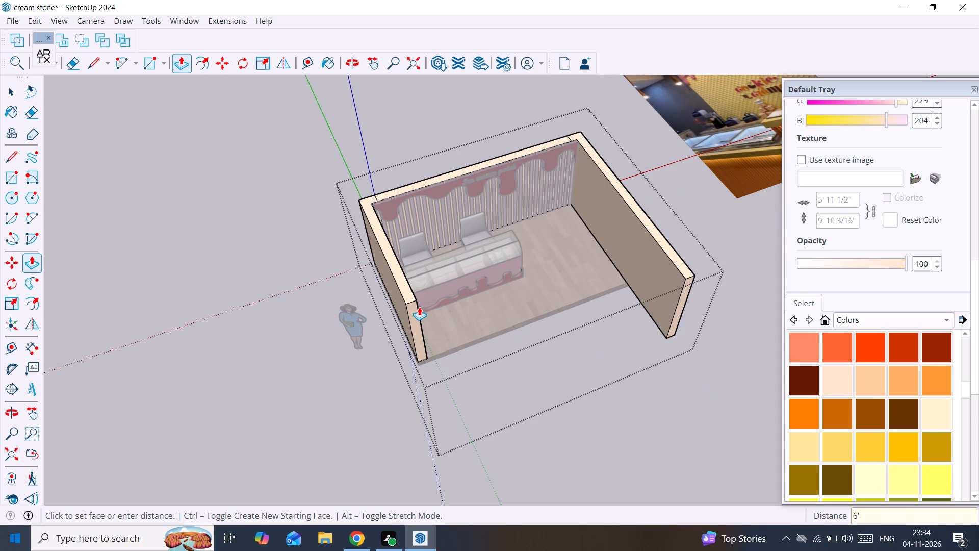
pyautogui.doubleClick(409, 310)
pyautogui.press('space')
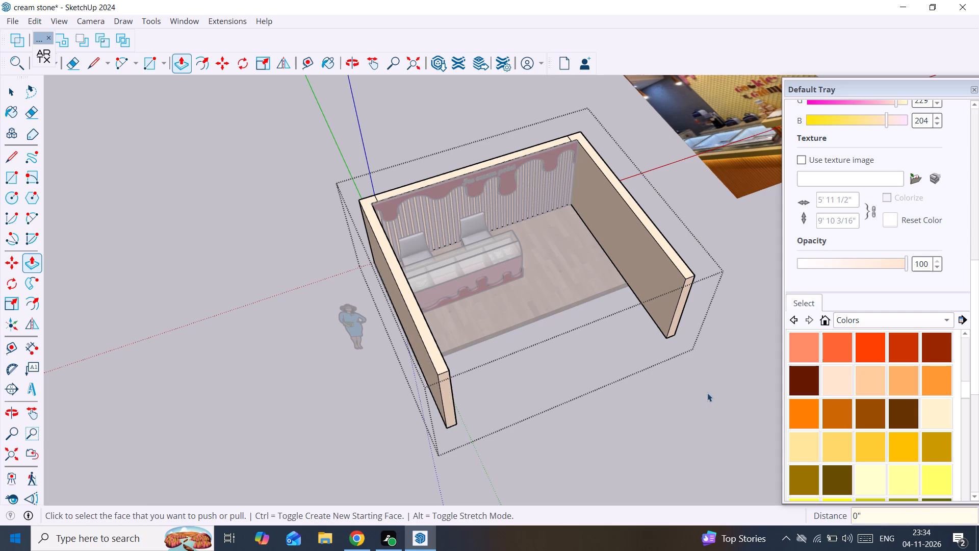
pyautogui.moveTo(703, 394); pyautogui.dragTo(686, 398, button='middle')
pyautogui.click(670, 414)
# Extend the floor slab's front face 6' with Push/Pull to meet the front ends of the side walls, and close its group.
pyautogui.scroll(3, 552, 339)
pyautogui.doubleClick(539, 316)
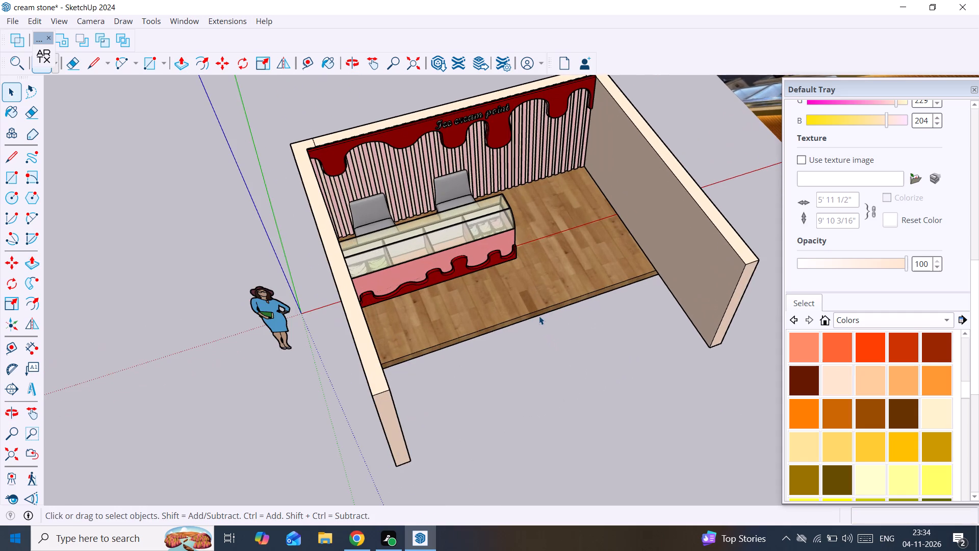
pyautogui.scroll(2, 538, 315)
pyautogui.moveTo(522, 278); pyautogui.dragTo(503, 218, button='middle')
pyautogui.click(546, 311)
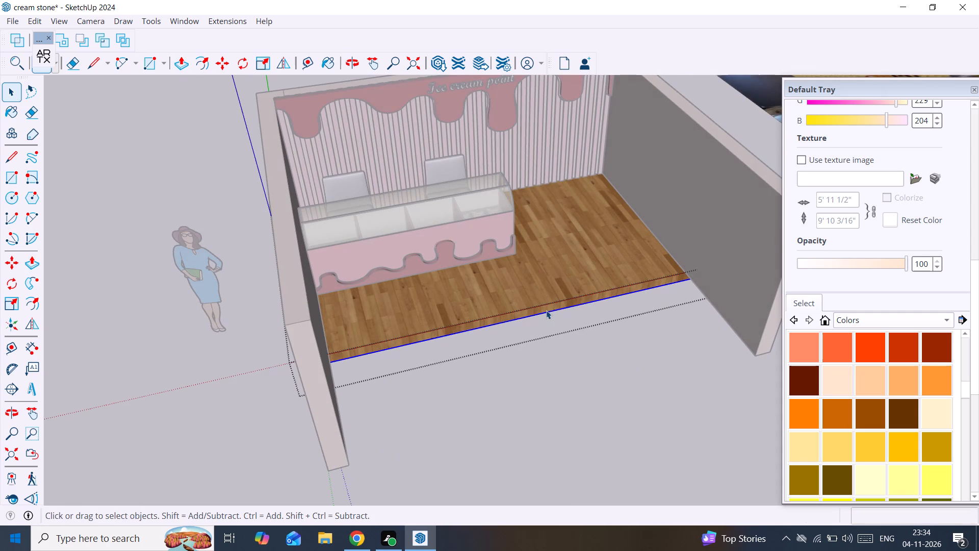
pyautogui.click(545, 307)
pyautogui.scroll(3, 546, 308)
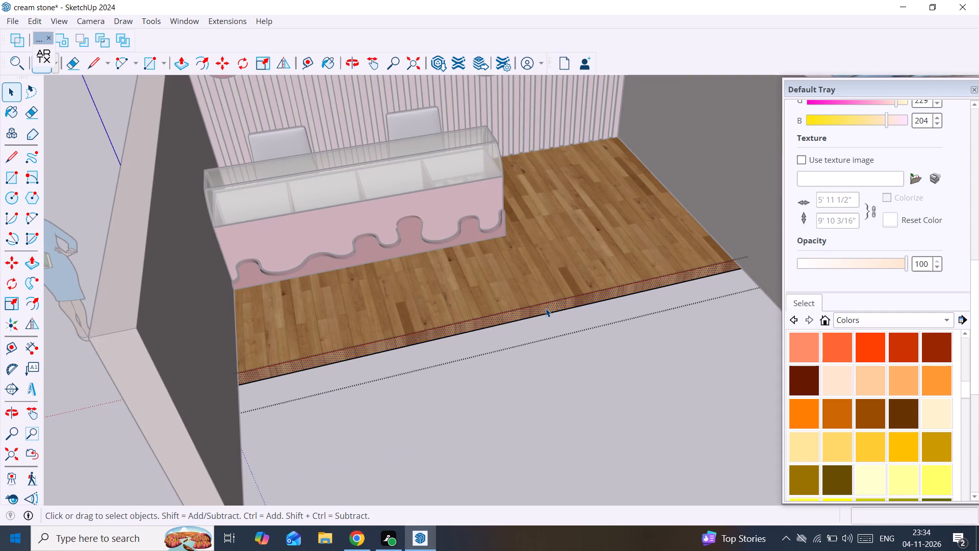
pyautogui.press('p')
pyautogui.click(546, 308)
pyautogui.scroll(-13, 580, 364)
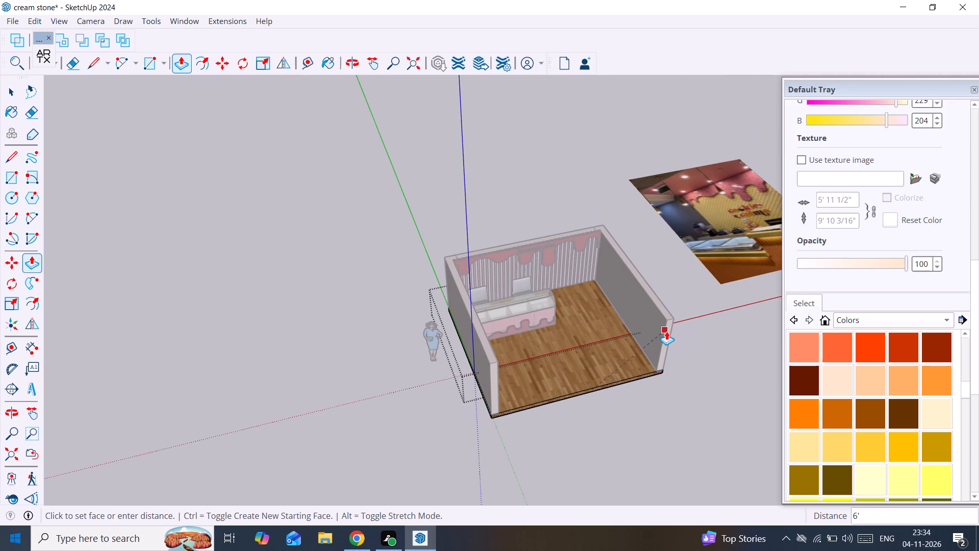
pyautogui.click(666, 331)
pyautogui.scroll(2, 628, 459)
pyautogui.moveTo(554, 442); pyautogui.dragTo(502, 442, button='middle')
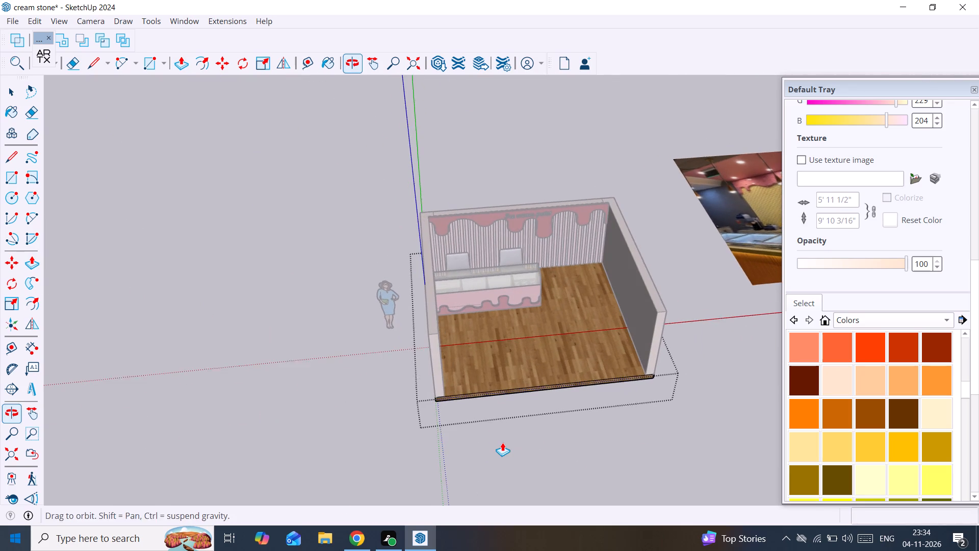
pyautogui.press('n')
pyautogui.press('space')
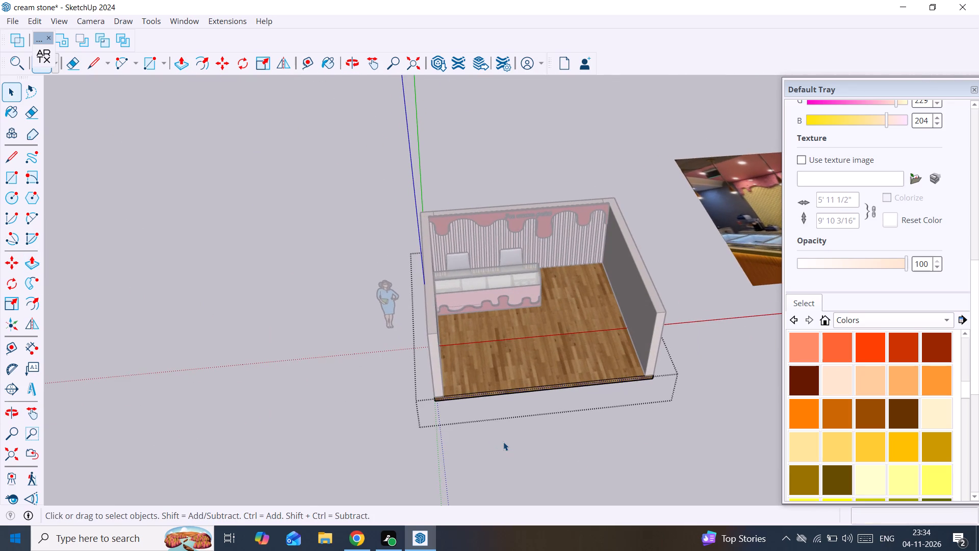
pyautogui.moveTo(508, 446); pyautogui.dragTo(524, 487)
pyautogui.click(316, 376)
# Examine the enlarged shop's floor, side walls and counter area from both sides.
pyautogui.scroll(2, 452, 381)
pyautogui.moveTo(452, 381); pyautogui.dragTo(450, 381, button='middle')
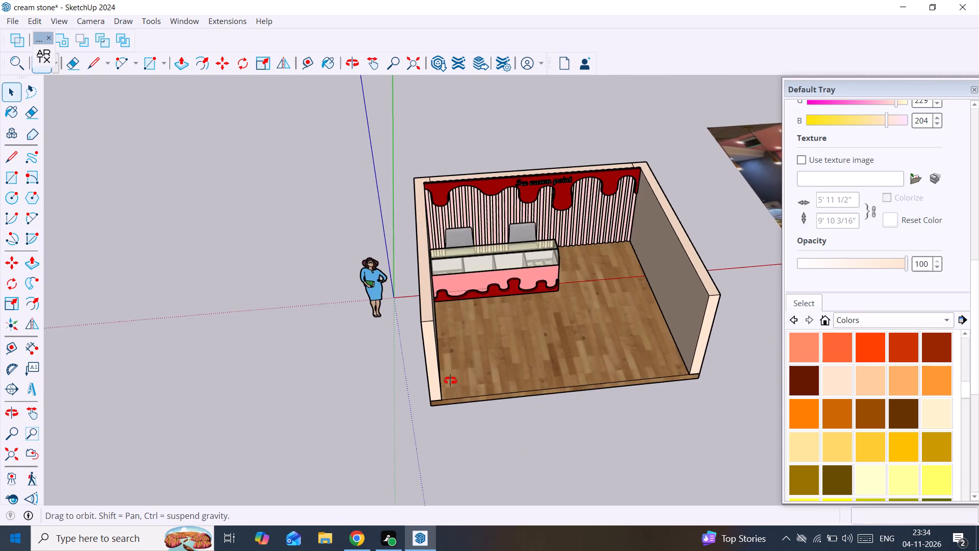
pyautogui.moveTo(450, 381); pyautogui.dragTo(324, 383, button='middle')
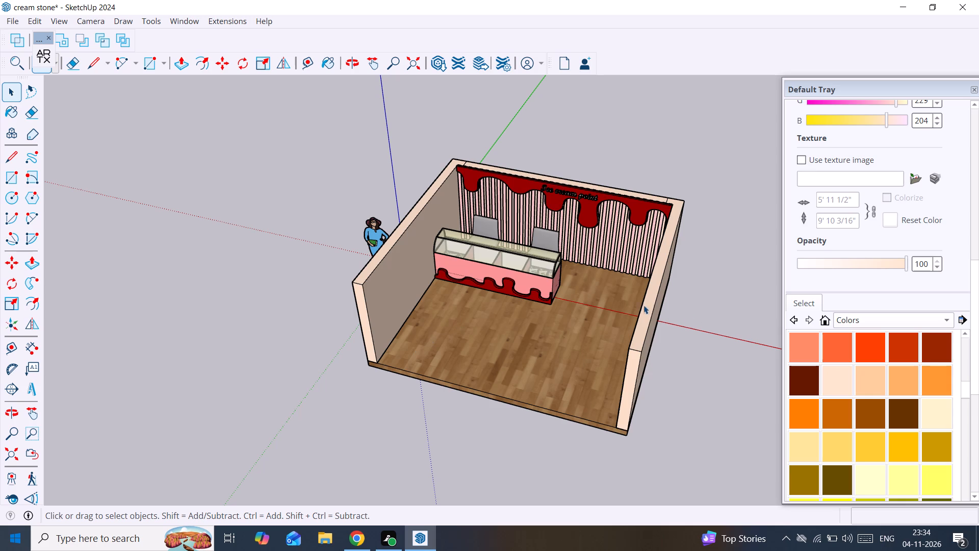
pyautogui.scroll(4, 591, 300)
pyautogui.moveTo(575, 300); pyautogui.dragTo(718, 371, button='middle')
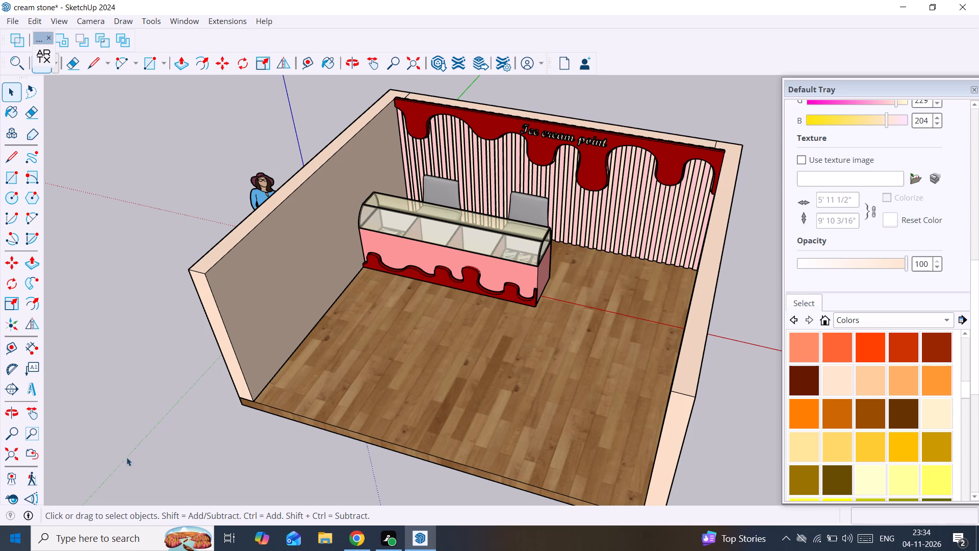
pyautogui.scroll(-3, 373, 249)
pyautogui.moveTo(364, 249); pyautogui.dragTo(411, 245, button='middle')
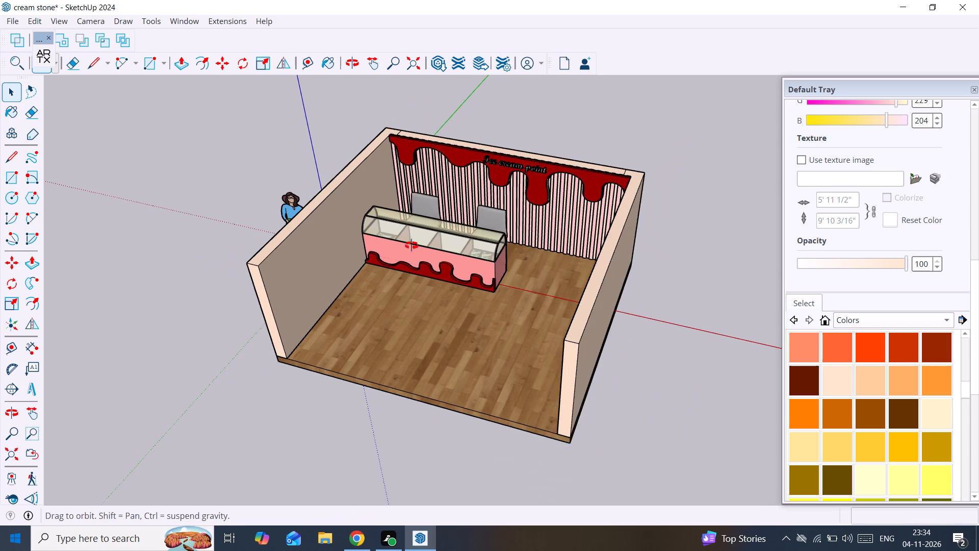
pyautogui.moveTo(411, 245); pyautogui.dragTo(502, 243, button='middle')
pyautogui.scroll(1, 426, 262)
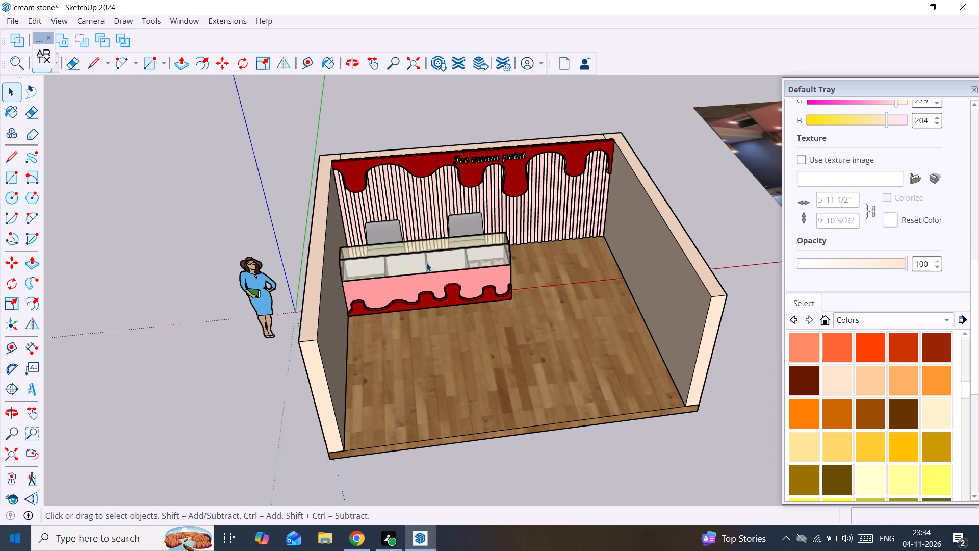
# Examine the enlarged shop's open floor area, side walls and counter from the front and from an angle.
pyautogui.moveTo(435, 286); pyautogui.dragTo(403, 334, button='middle')
pyautogui.scroll(1, 472, 384)
pyautogui.moveTo(473, 383); pyautogui.dragTo(473, 314, button='middle')
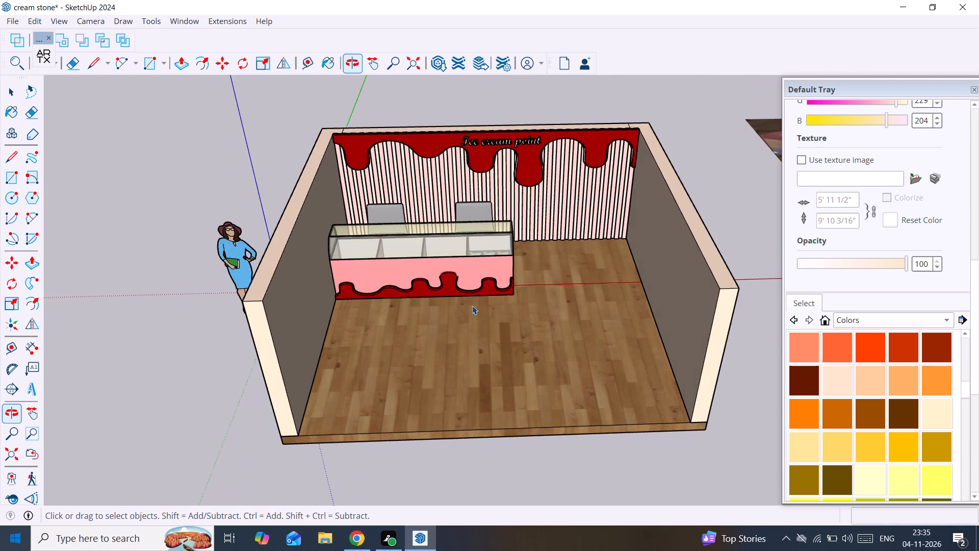
pyautogui.scroll(-3, 472, 306)
pyautogui.scroll(2, 484, 308)
pyautogui.moveTo(484, 308); pyautogui.dragTo(372, 339, button='middle')
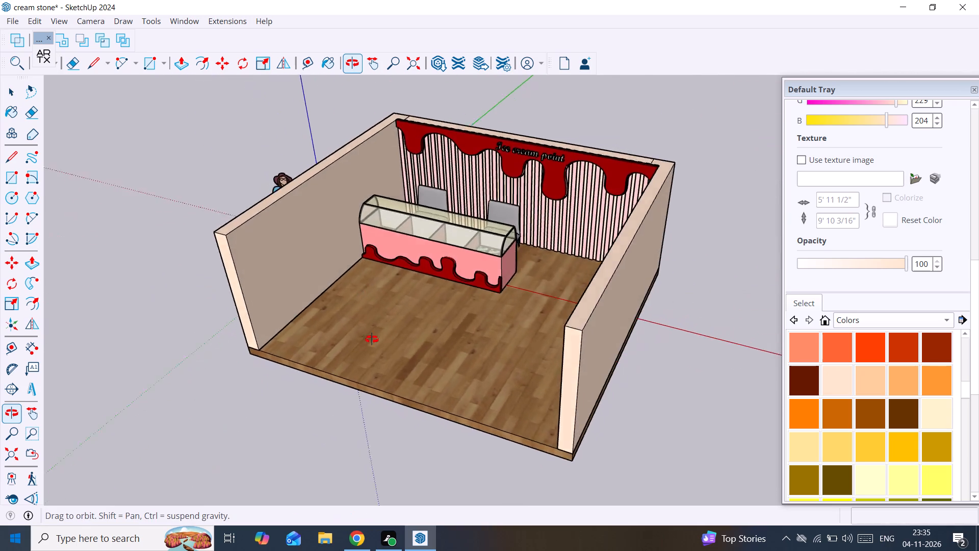
pyautogui.moveTo(372, 339); pyautogui.dragTo(243, 354, button='middle')
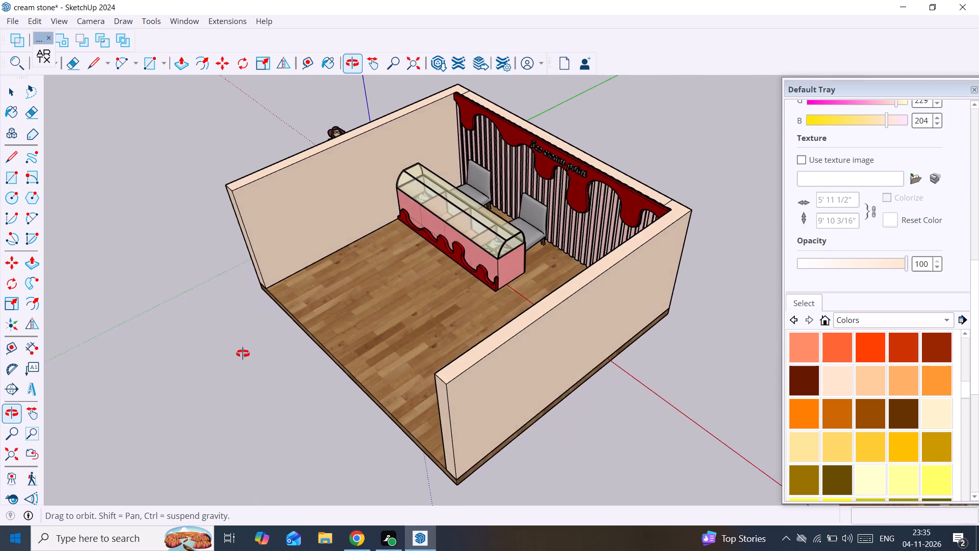
pyautogui.moveTo(243, 354); pyautogui.dragTo(474, 341, button='middle')
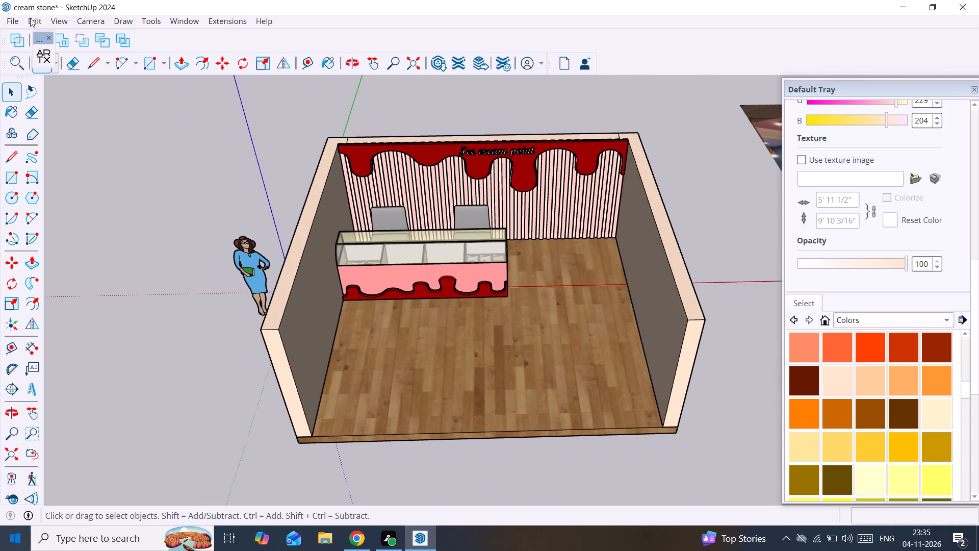
# Switch to Chrome and browse further through the 3D Warehouse model results for "dinning table".
pyautogui.click(362, 532)
pyautogui.scroll(-4, 448, 371)
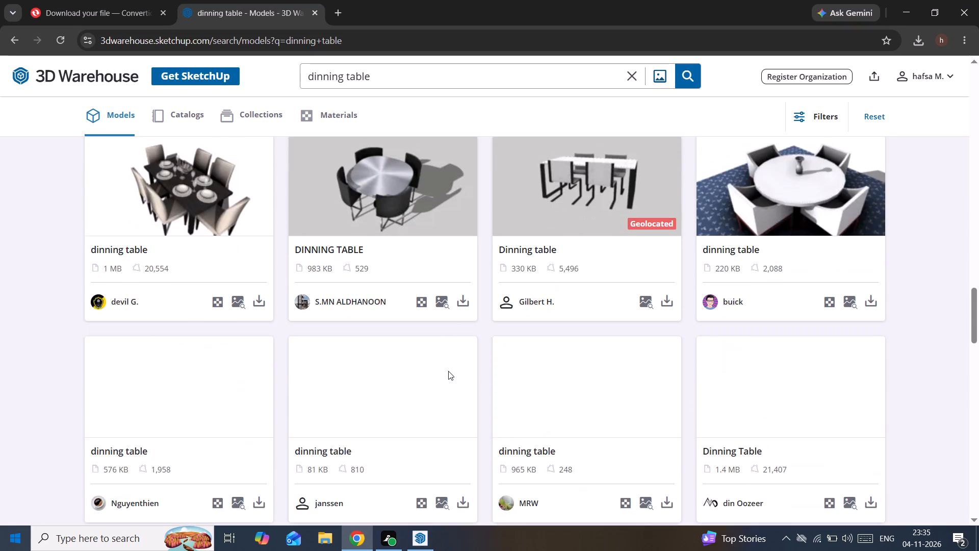
pyautogui.scroll(-5, 448, 371)
pyautogui.scroll(-9, 480, 443)
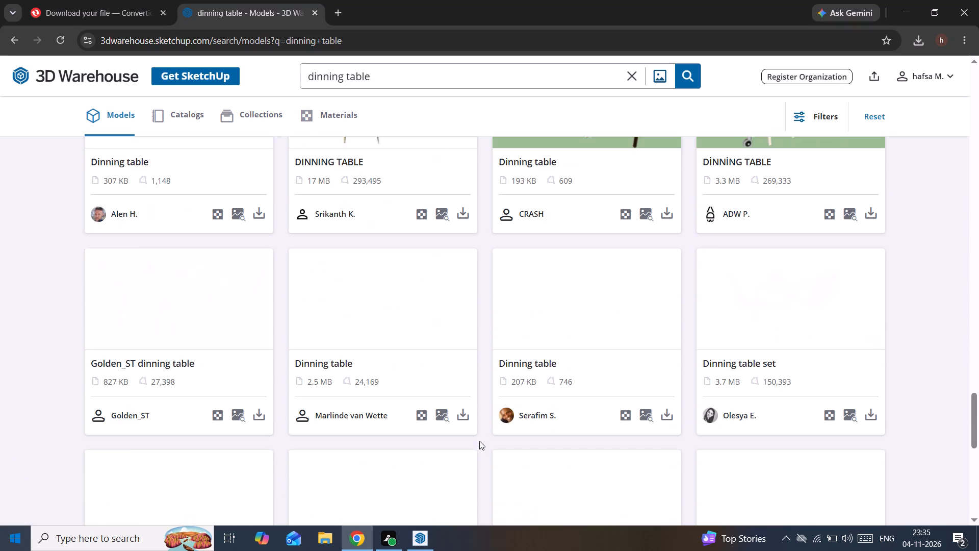
# Switch back to SketchUp, import the Untitled model from Downloads, and place the dining table set on the floor in front of the counter.
pyautogui.click(432, 542)
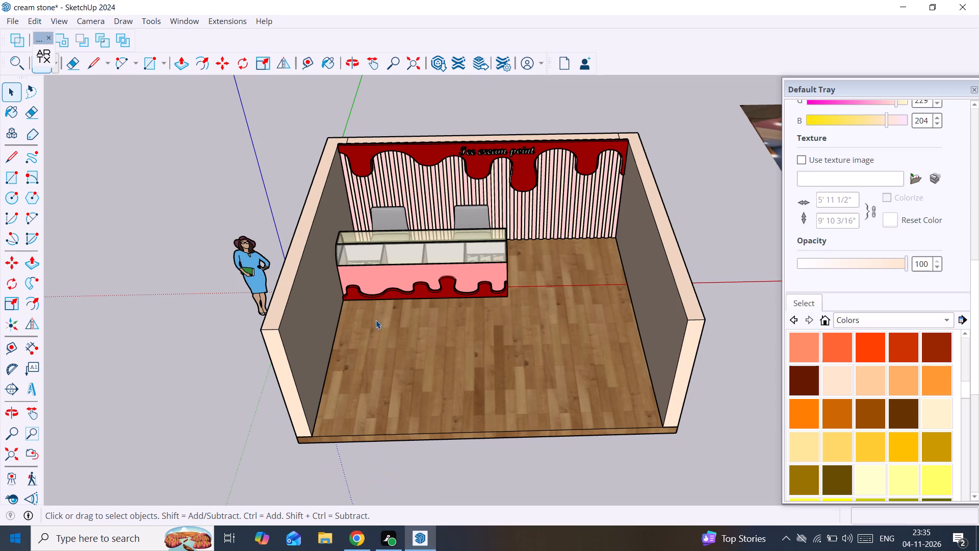
pyautogui.click(27, 20)
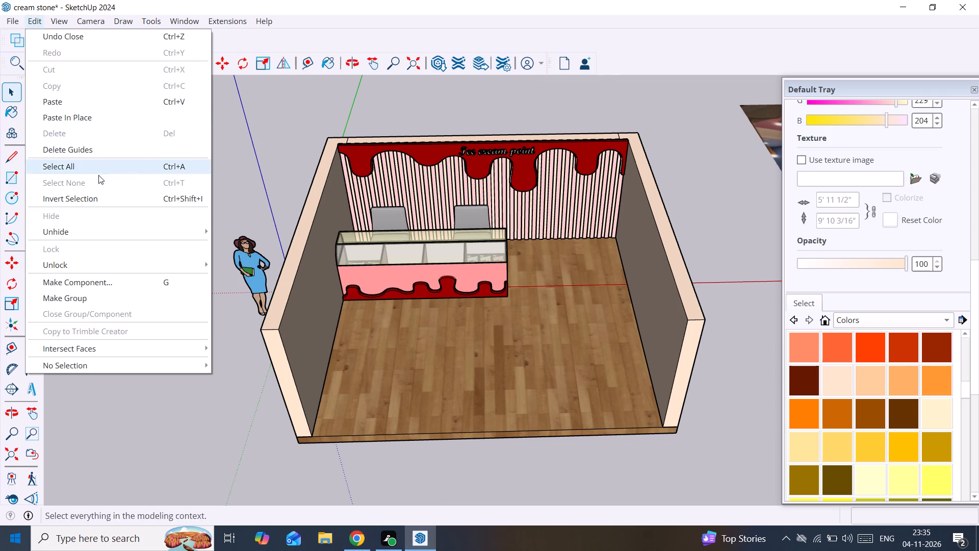
pyautogui.click(99, 206)
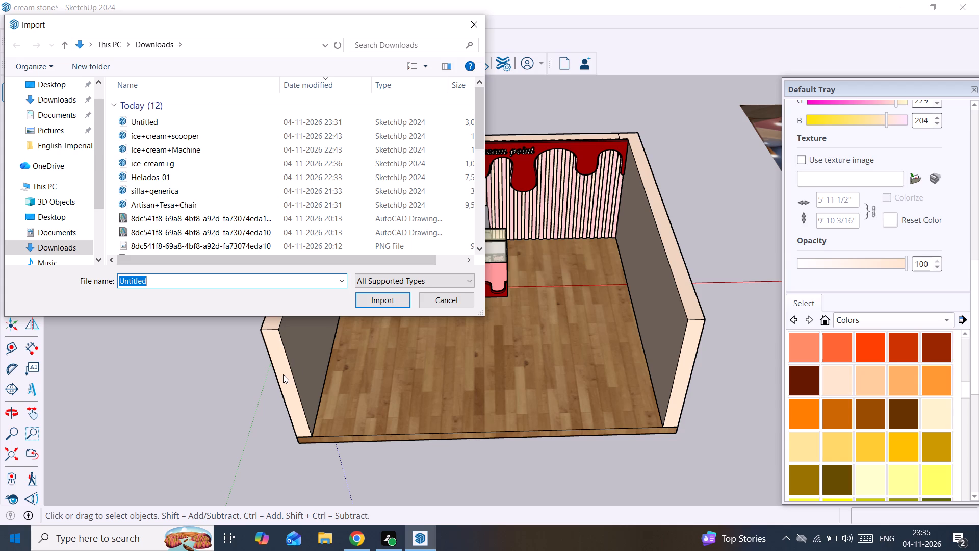
pyautogui.click(63, 106)
pyautogui.click(229, 126)
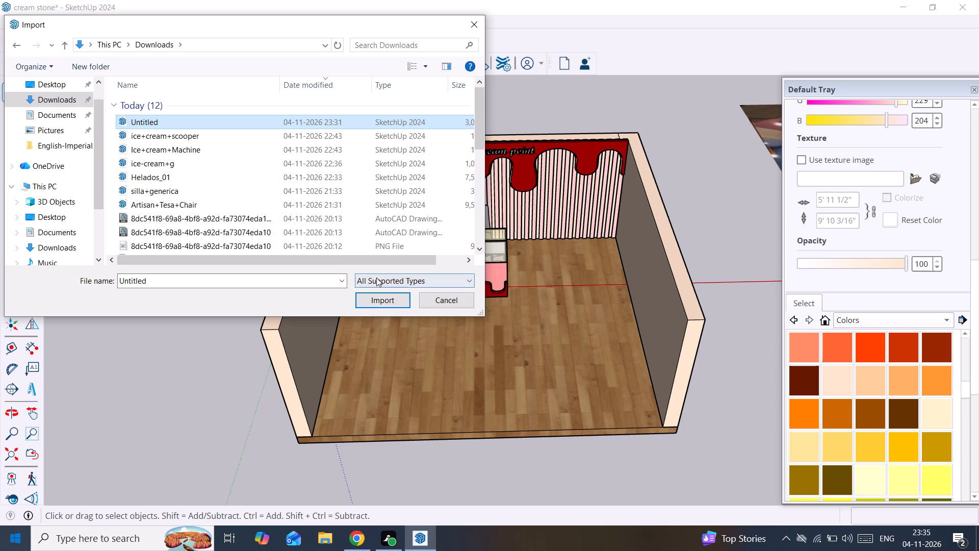
pyautogui.click(389, 297)
pyautogui.scroll(-9, 442, 389)
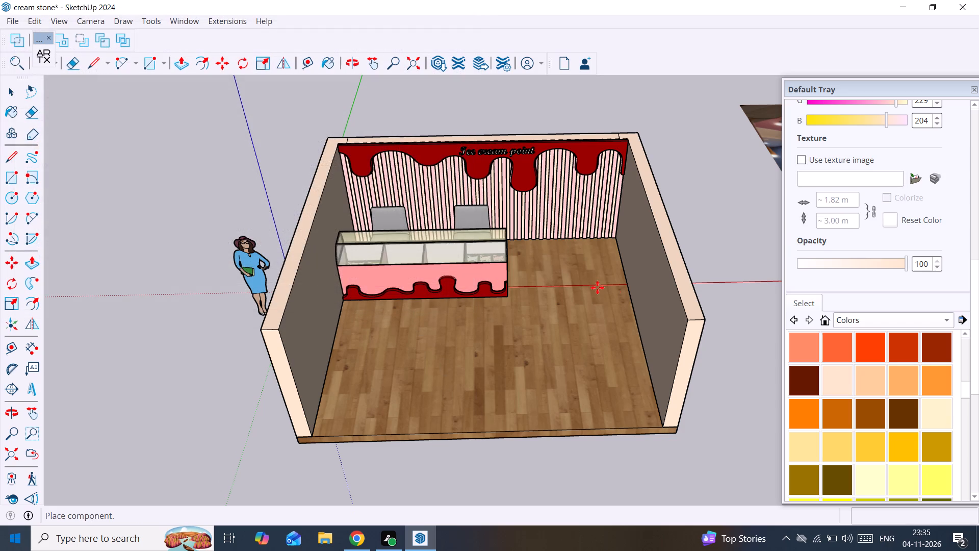
pyautogui.scroll(-9, 624, 318)
pyautogui.scroll(2, 512, 359)
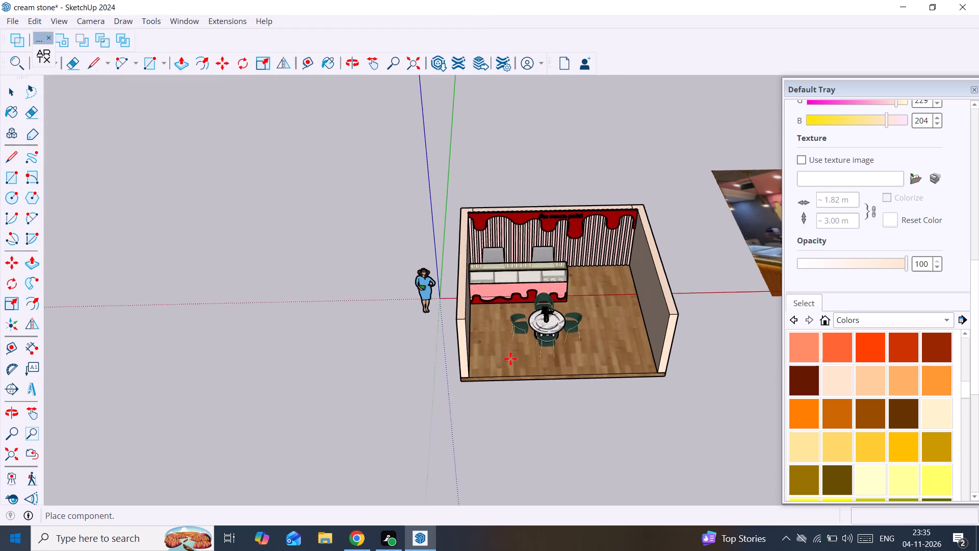
pyautogui.scroll(5, 510, 359)
pyautogui.click(471, 348)
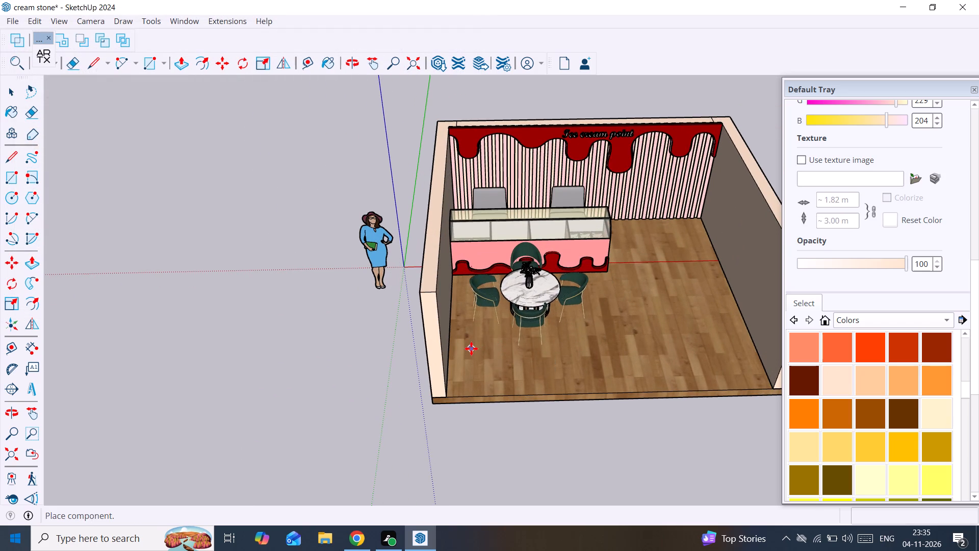
# Move the dining table set toward the nearer side wall, and about 1' 7" along it away from the counter.
pyautogui.scroll(4, 520, 323)
pyautogui.moveTo(554, 304); pyautogui.dragTo(476, 329, button='middle')
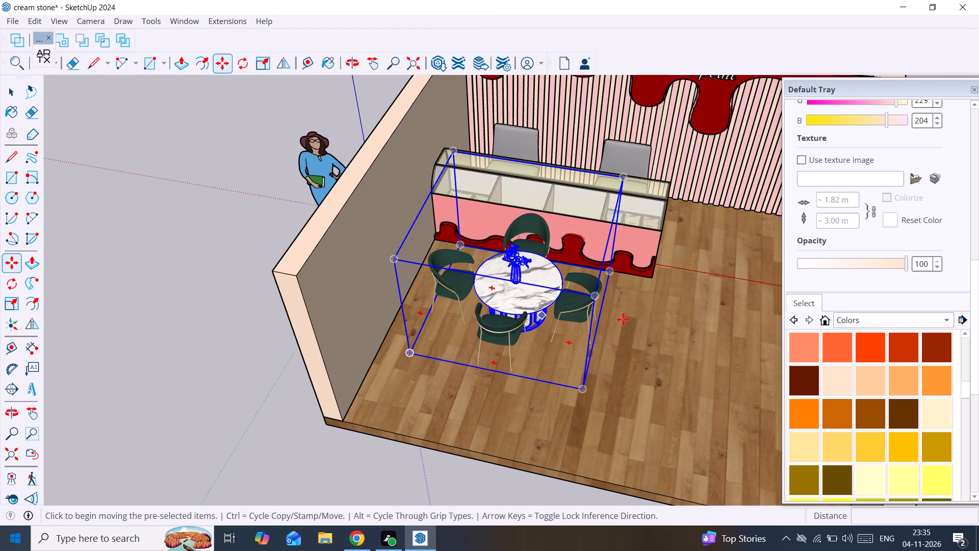
pyautogui.click(411, 353)
pyautogui.click(389, 348)
pyautogui.moveTo(570, 301); pyautogui.dragTo(540, 323, button='middle')
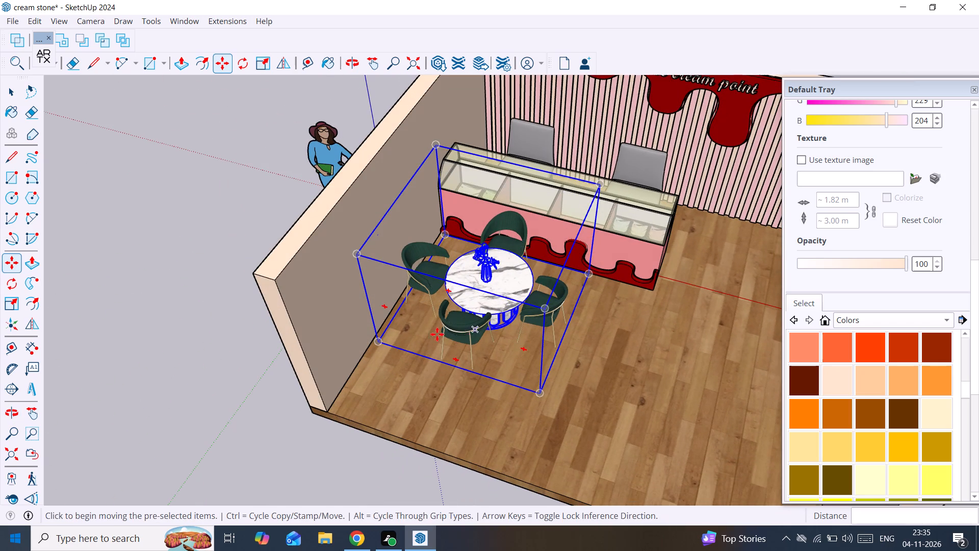
pyautogui.click(374, 343)
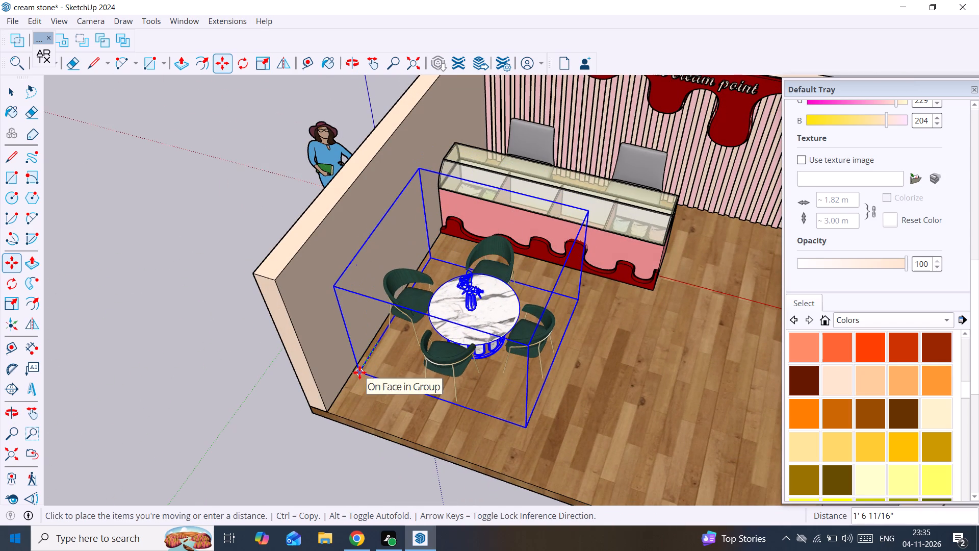
pyautogui.click(359, 372)
pyautogui.scroll(-9, 416, 333)
pyautogui.moveTo(416, 332); pyautogui.dragTo(492, 321, button='middle')
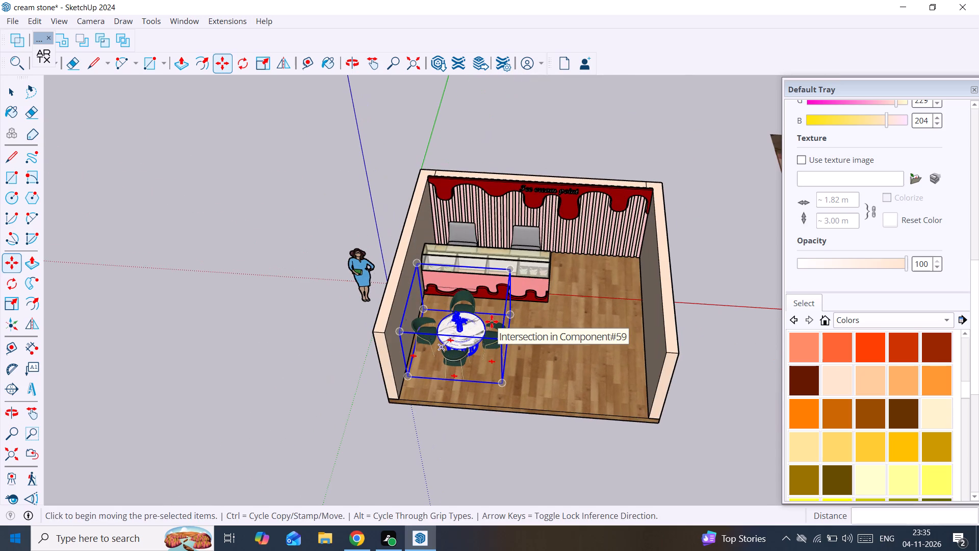
# Scale the dining table set down uniformly, keeping its front corner beside the side wall in place.
pyautogui.press('s')
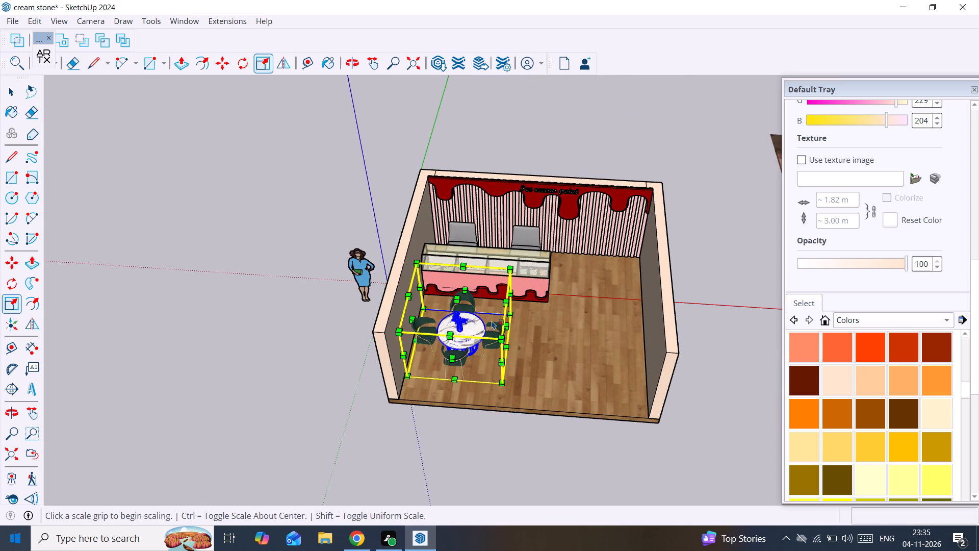
pyautogui.moveTo(513, 267); pyautogui.dragTo(471, 308)
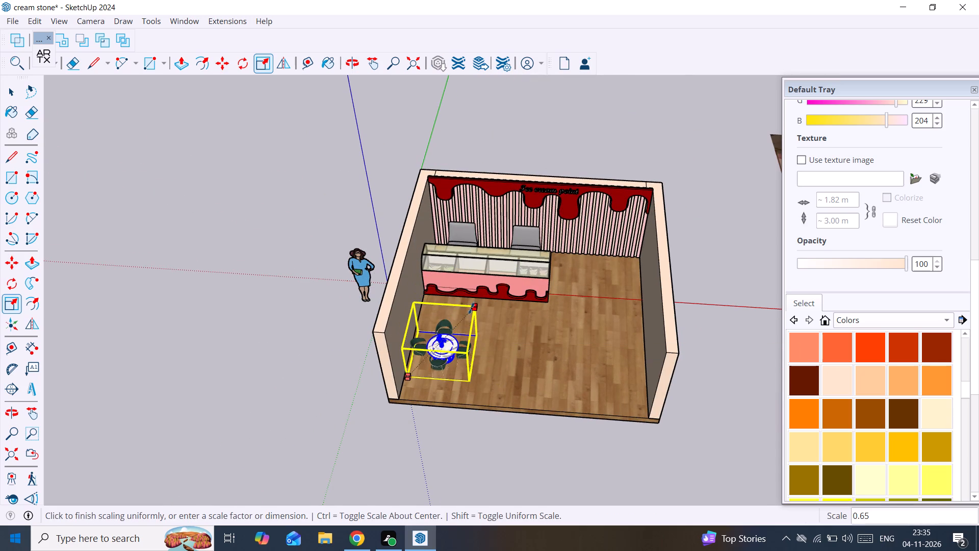
pyautogui.moveTo(471, 308); pyautogui.dragTo(484, 294)
pyautogui.scroll(6, 429, 344)
pyautogui.moveTo(439, 311); pyautogui.dragTo(439, 276, button='middle')
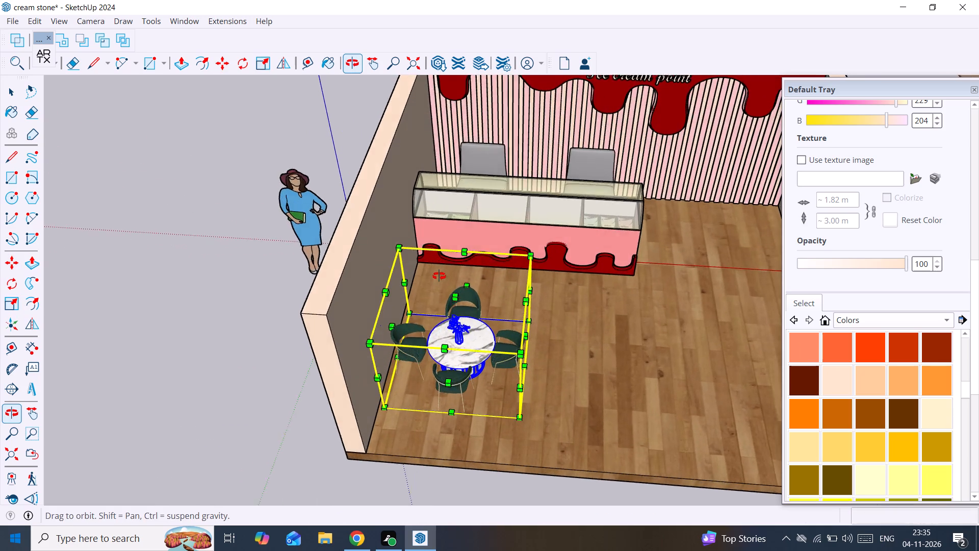
pyautogui.moveTo(439, 276); pyautogui.dragTo(435, 249, button='middle')
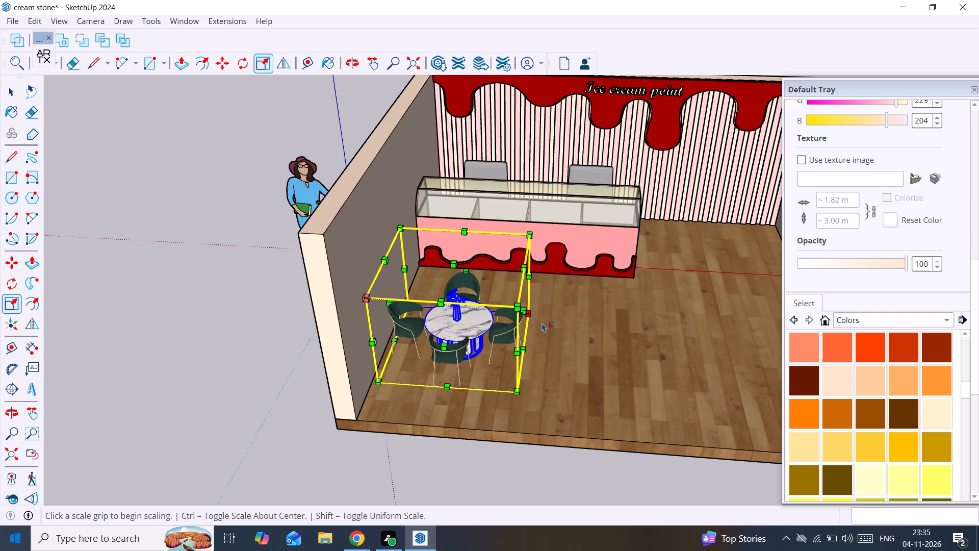
pyautogui.moveTo(542, 324); pyautogui.dragTo(340, 328, button='middle')
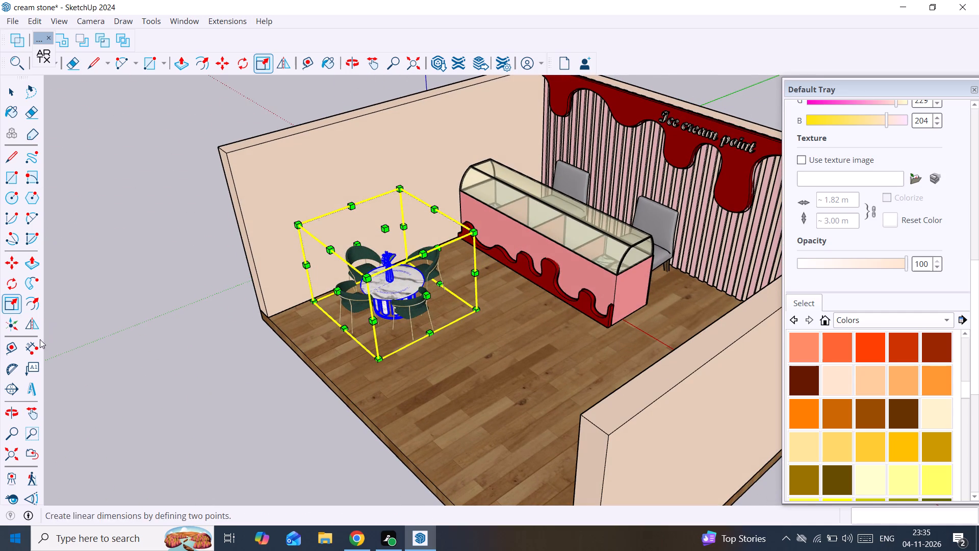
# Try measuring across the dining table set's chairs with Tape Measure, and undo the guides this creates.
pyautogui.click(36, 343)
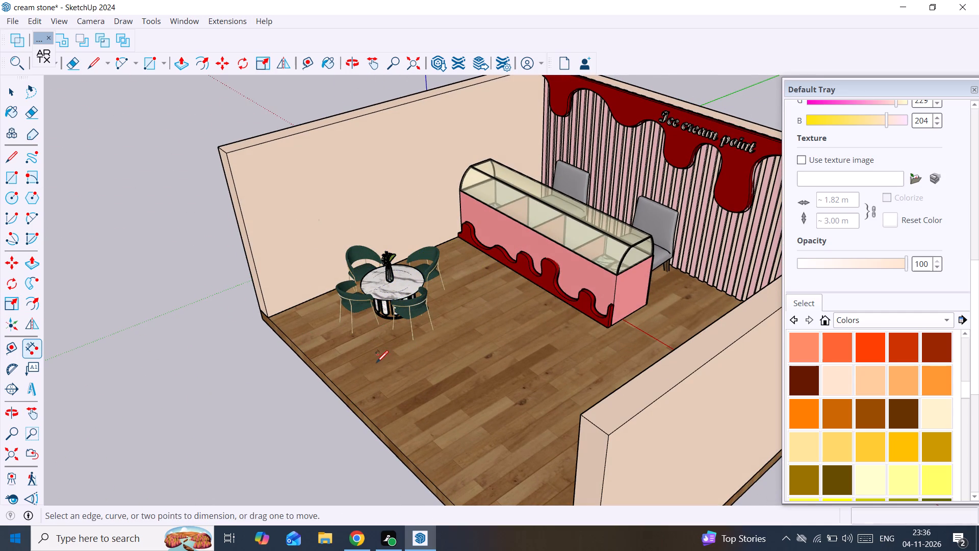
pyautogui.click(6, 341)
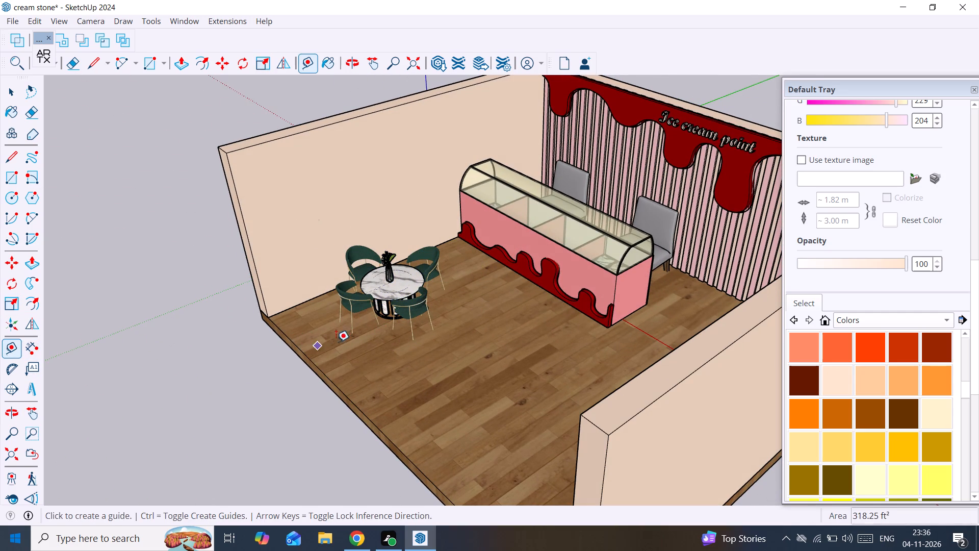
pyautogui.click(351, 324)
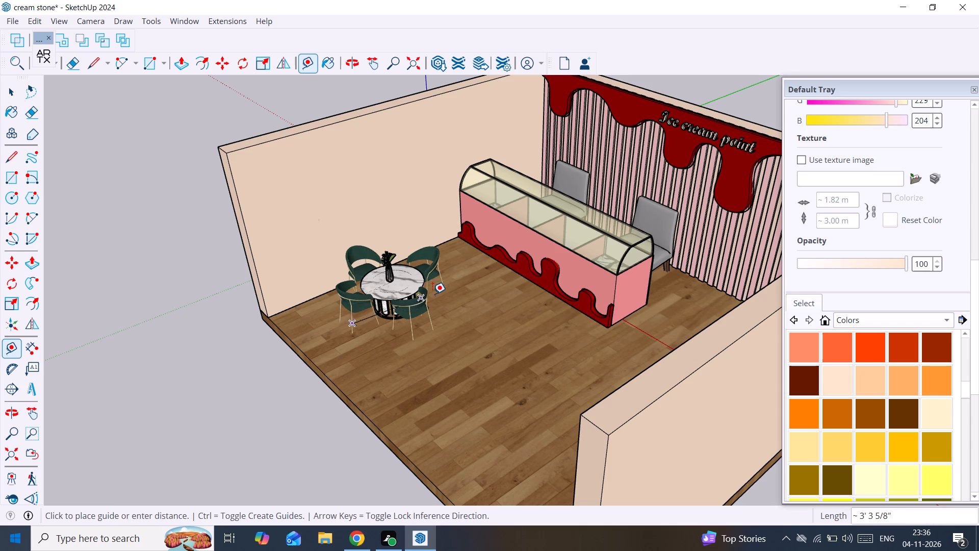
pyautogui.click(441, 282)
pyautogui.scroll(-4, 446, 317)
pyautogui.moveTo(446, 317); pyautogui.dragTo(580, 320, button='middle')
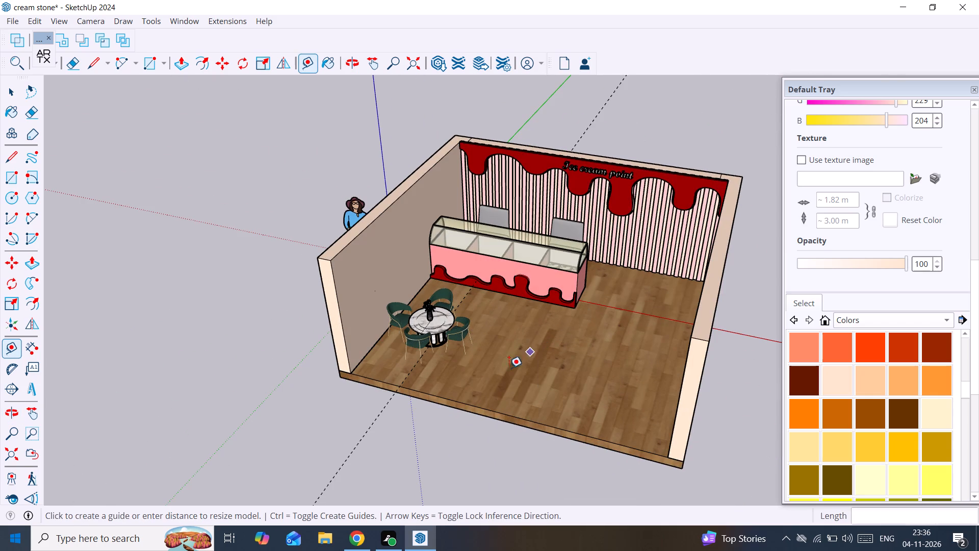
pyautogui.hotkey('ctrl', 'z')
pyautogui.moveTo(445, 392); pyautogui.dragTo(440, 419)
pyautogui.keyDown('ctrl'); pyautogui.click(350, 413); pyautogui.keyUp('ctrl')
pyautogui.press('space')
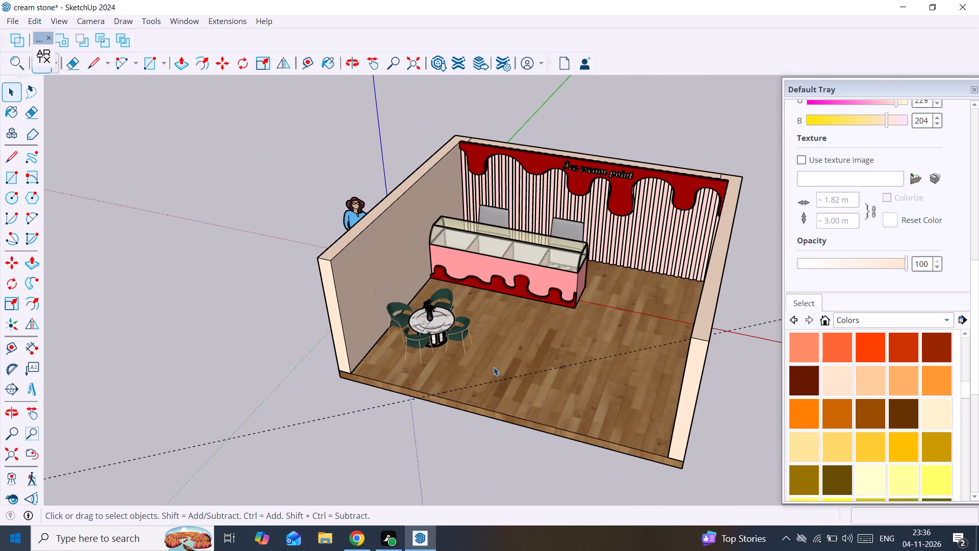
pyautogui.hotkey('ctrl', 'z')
# Examine the size and placement of the scaled dining table set relative to the counter and side wall.
pyautogui.scroll(3, 427, 378)
pyautogui.scroll(2, 446, 327)
pyautogui.moveTo(448, 327); pyautogui.dragTo(512, 374, button='middle')
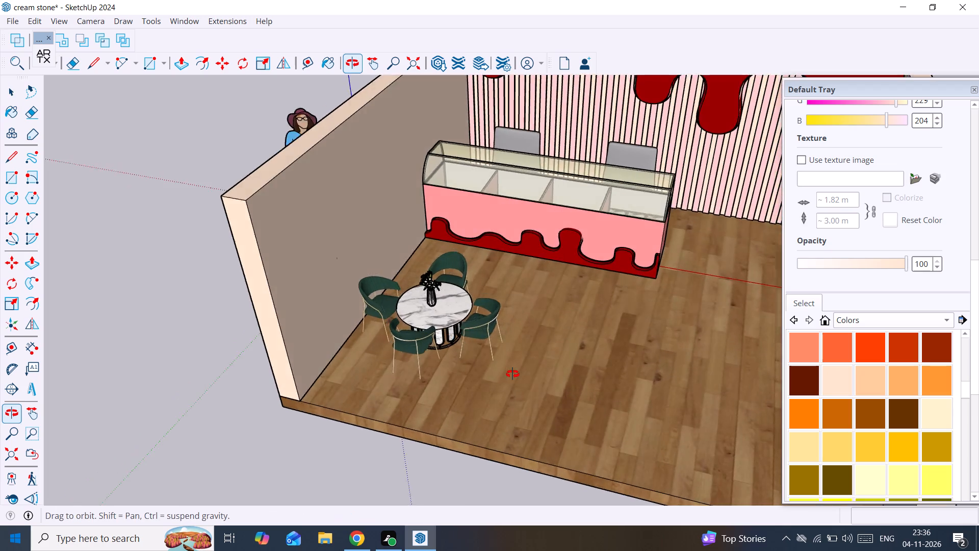
pyautogui.moveTo(512, 374); pyautogui.dragTo(550, 380, button='middle')
pyautogui.scroll(-4, 543, 370)
pyautogui.scroll(2, 522, 358)
pyautogui.keyDown('shift'); pyautogui.moveTo(521, 357); pyautogui.dragTo(463, 379, button='middle'); pyautogui.keyUp('shift')
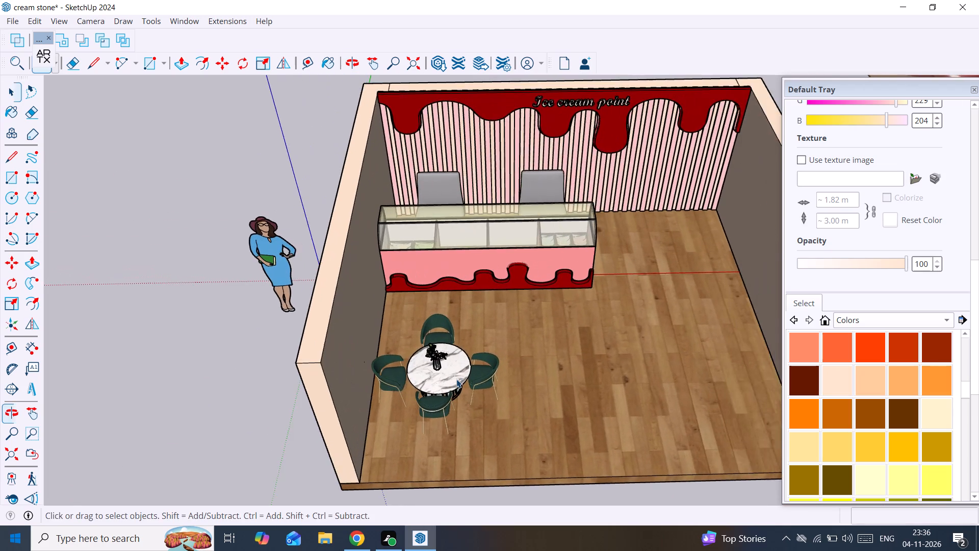
pyautogui.scroll(3, 456, 379)
pyautogui.moveTo(456, 379); pyautogui.dragTo(296, 407, button='middle')
# Open the dining table set for editing and measure its bounding box along the side wall's direction with Tape Measure.
pyautogui.click(336, 335)
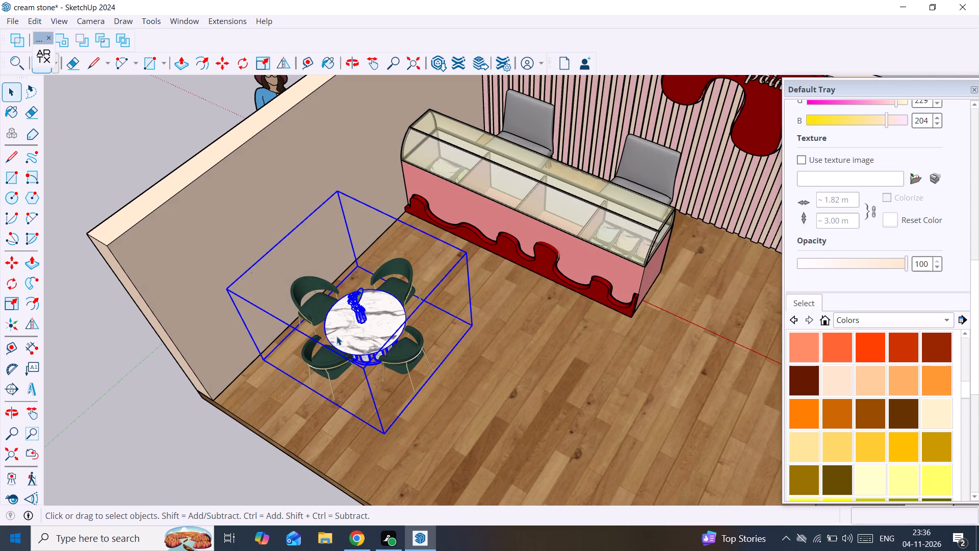
pyautogui.scroll(3, 337, 336)
pyautogui.moveTo(337, 336); pyautogui.dragTo(222, 336, button='middle')
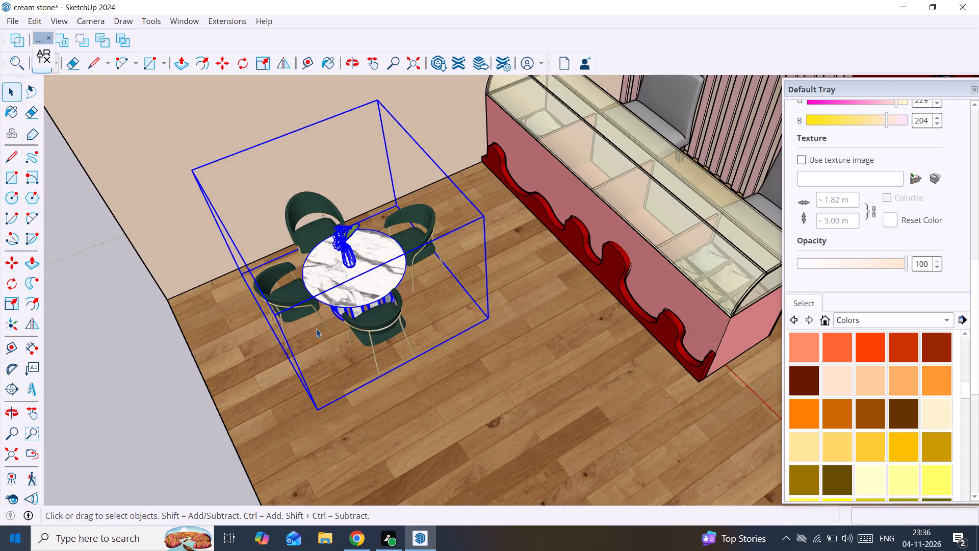
pyautogui.moveTo(308, 321); pyautogui.dragTo(257, 301, button='middle')
pyautogui.doubleClick(342, 240)
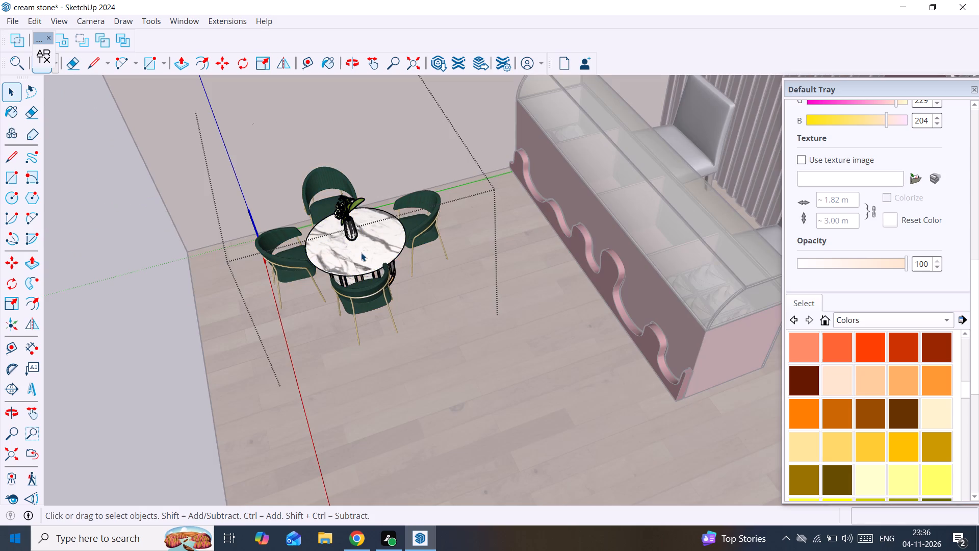
pyautogui.click(17, 350)
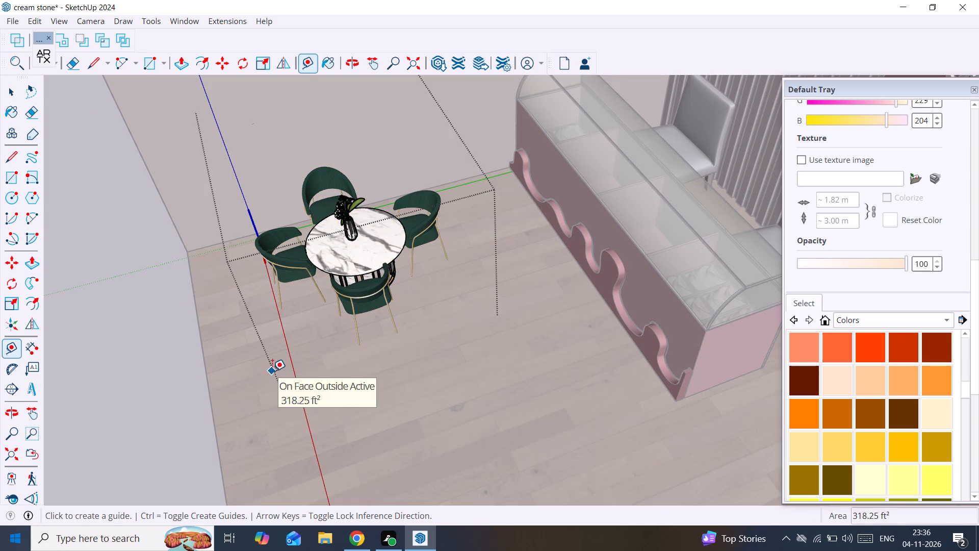
pyautogui.click(272, 371)
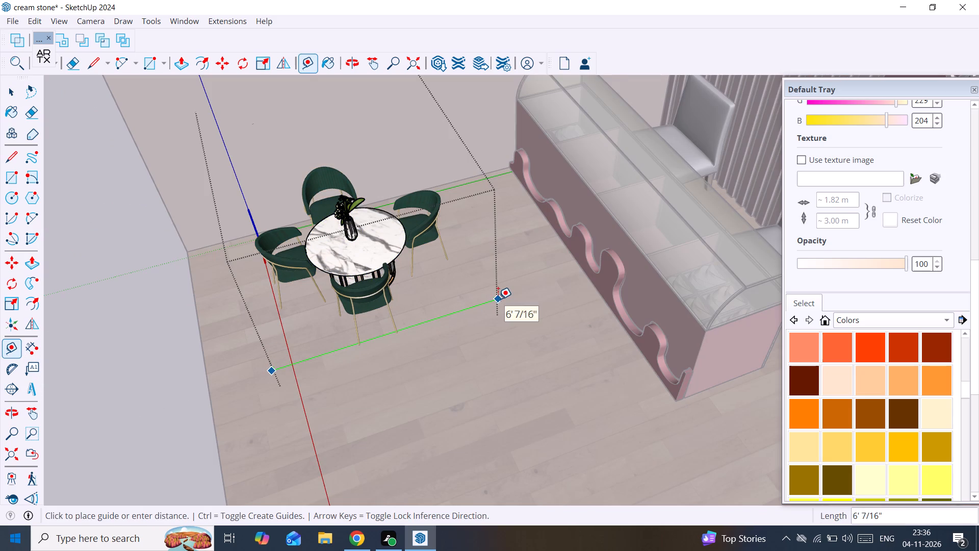
pyautogui.press('space')
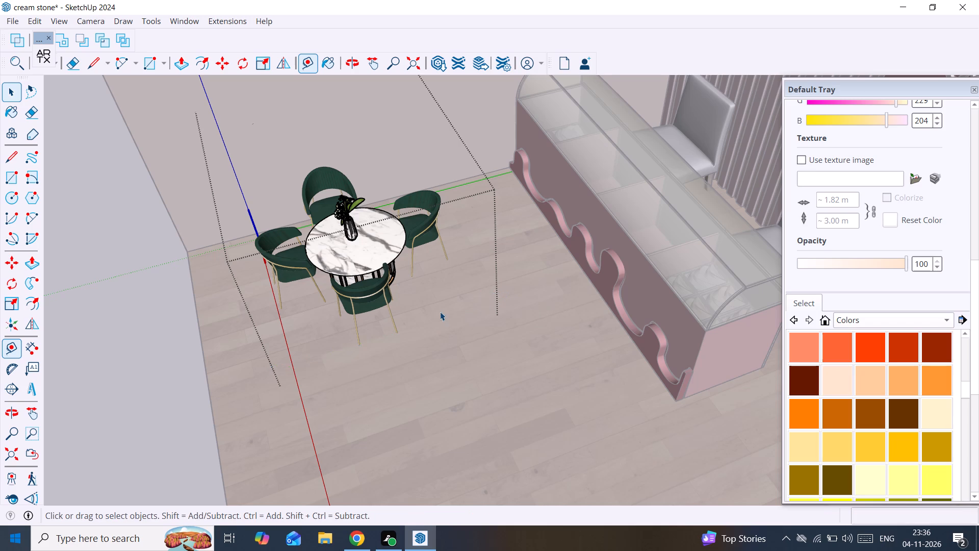
# Close the dining table set's editing and examine its placement between the side wall and the counter.
pyautogui.scroll(-8, 440, 312)
pyautogui.moveTo(485, 299); pyautogui.dragTo(626, 272, button='middle')
pyautogui.click(200, 288)
pyautogui.scroll(2, 310, 308)
pyautogui.moveTo(356, 307); pyautogui.dragTo(445, 309, button='middle')
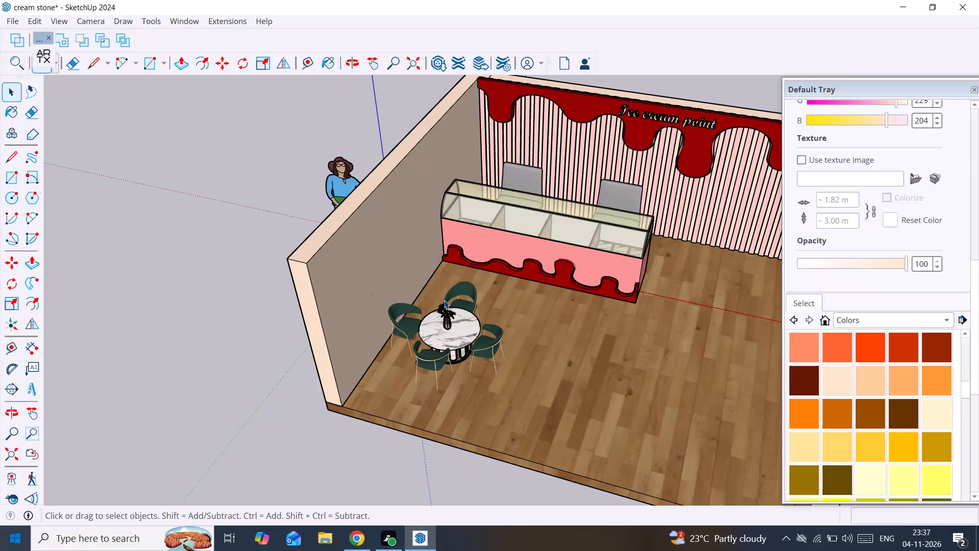
pyautogui.scroll(-2, 466, 359)
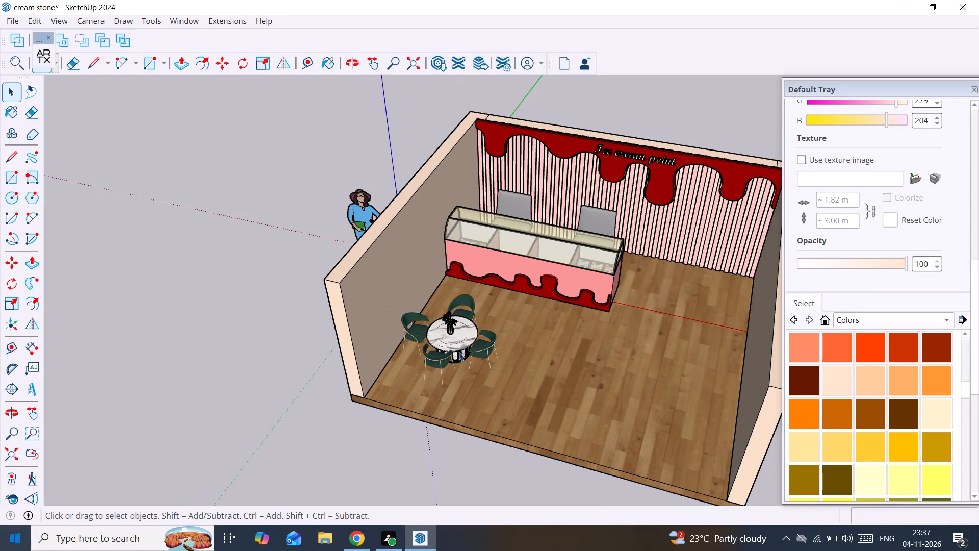
pyautogui.moveTo(474, 349); pyautogui.dragTo(558, 337, button='middle')
pyautogui.scroll(4, 546, 336)
pyautogui.moveTo(530, 332); pyautogui.dragTo(474, 332, button='middle')
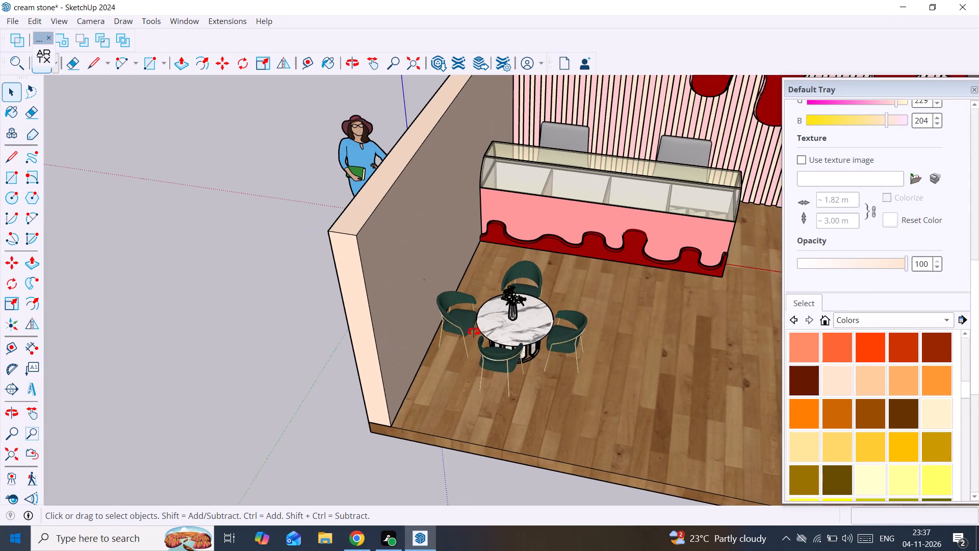
pyautogui.moveTo(474, 332); pyautogui.dragTo(366, 338, button='middle')
# Place a guide line on the floor 1' in front of the counter's front base edge with Tape Measure.
pyautogui.press('t')
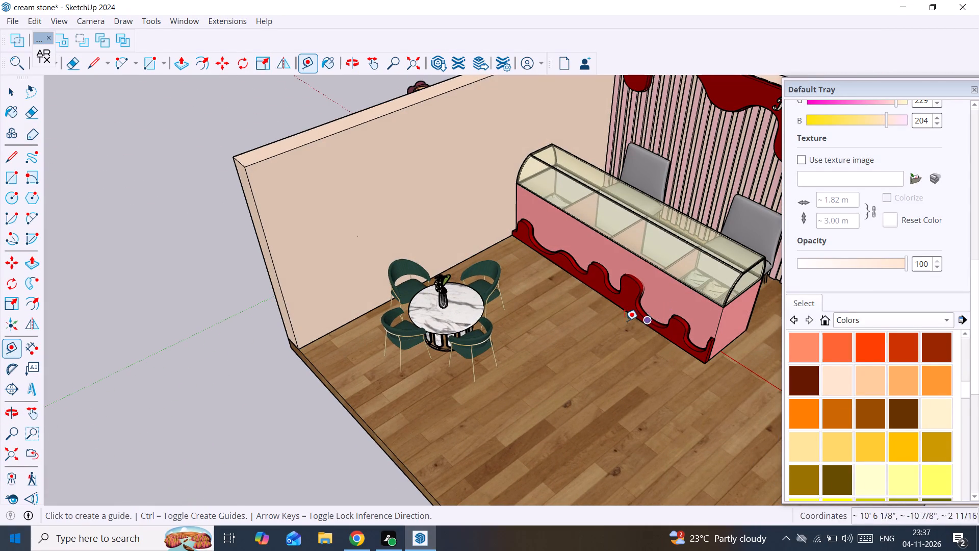
pyautogui.click(625, 313)
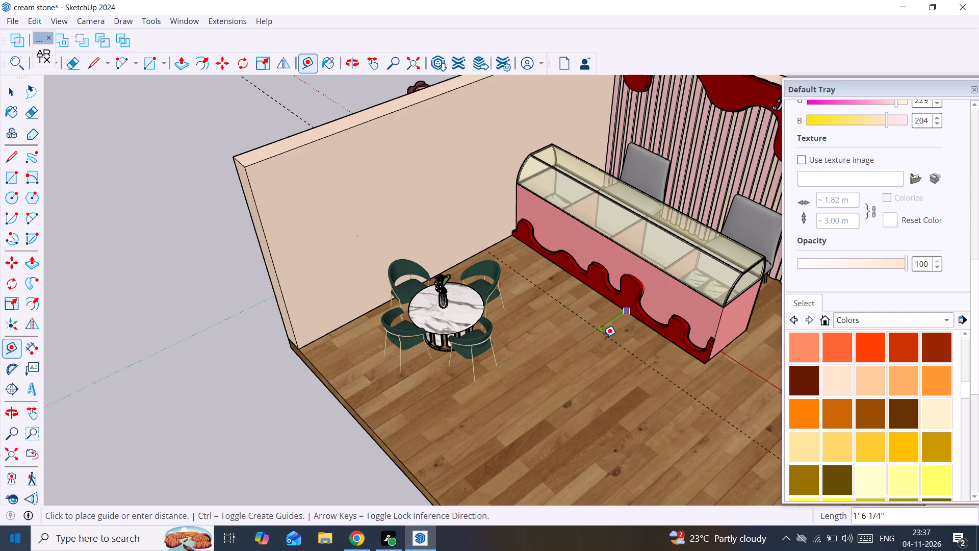
pyautogui.write("1'")
pyautogui.press('Return')
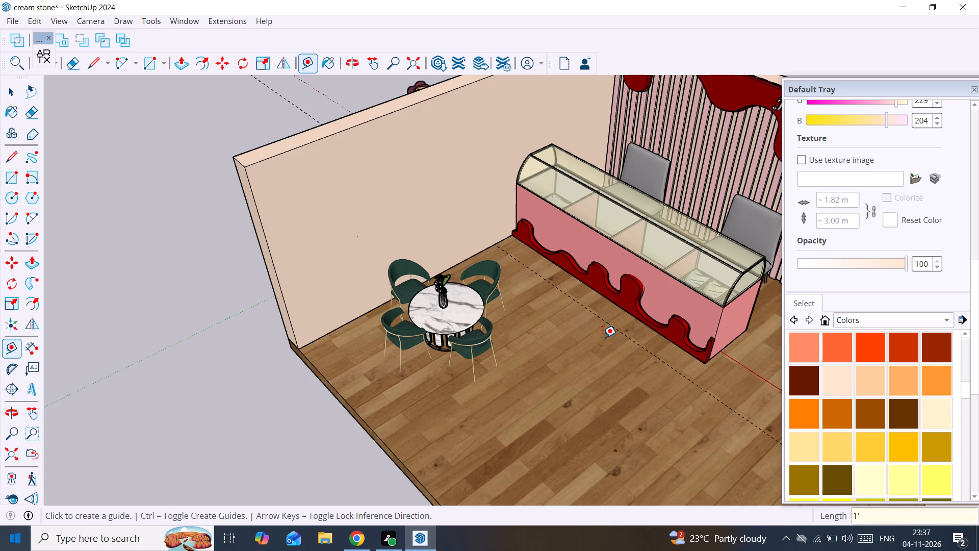
# Place a second parallel guide 1' beyond the first one, on the dining table set's side.
pyautogui.press('space')
pyautogui.click(479, 332)
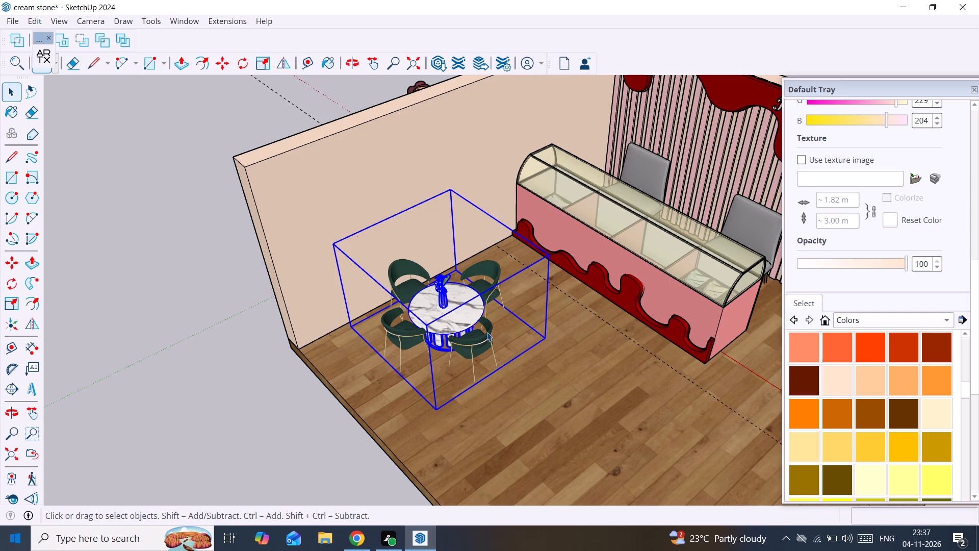
pyautogui.scroll(1, 587, 309)
pyautogui.moveTo(577, 311); pyautogui.dragTo(475, 328, button='middle')
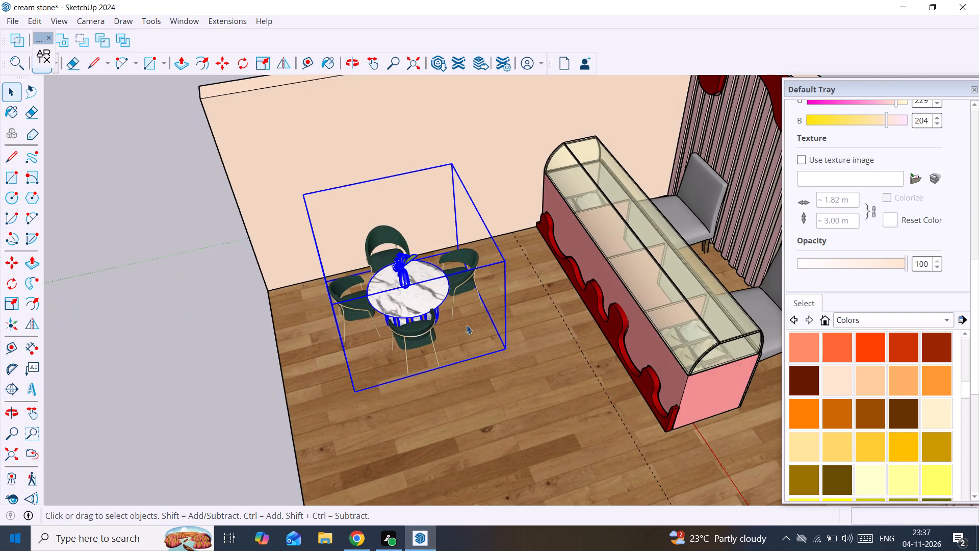
pyautogui.scroll(1, 558, 298)
pyautogui.press('t')
pyautogui.click(553, 302)
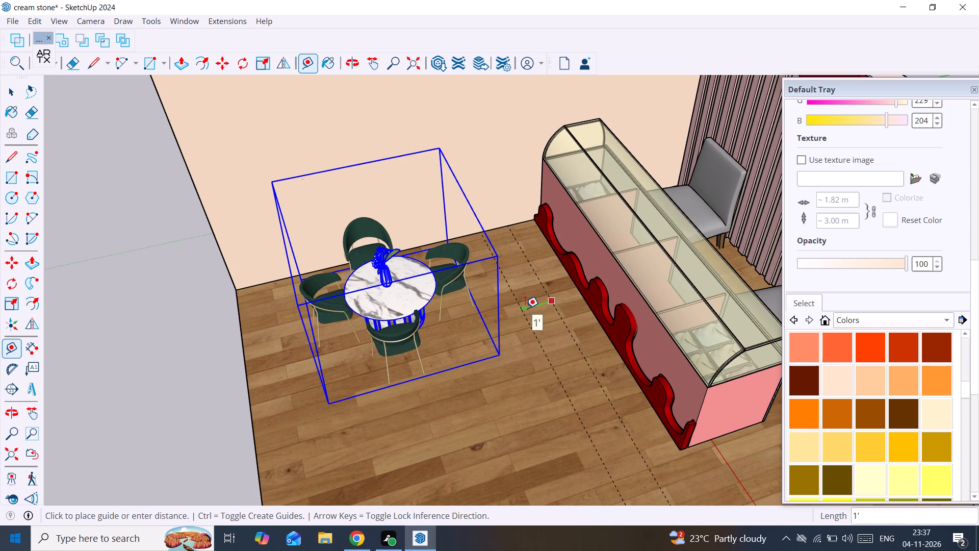
pyautogui.click(525, 308)
pyautogui.press('space')
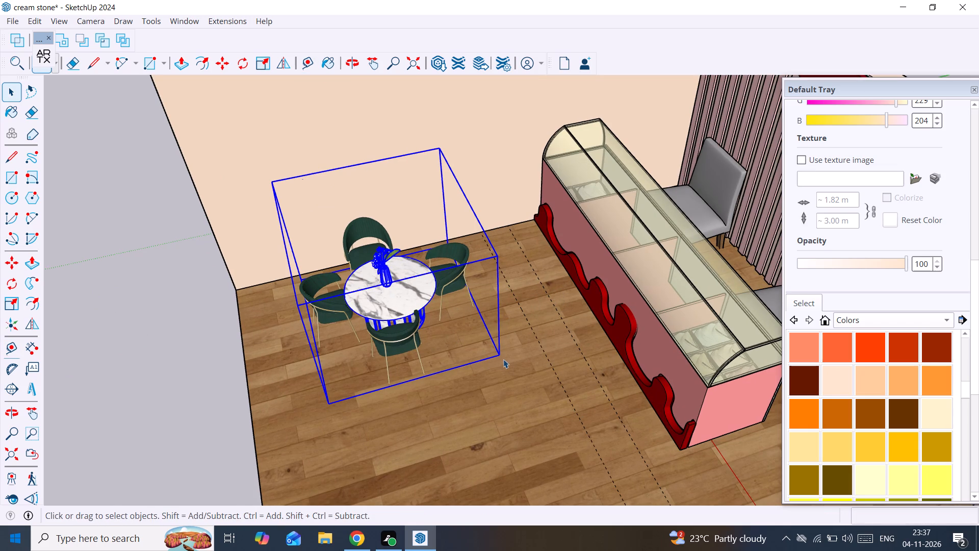
# Move the dining table set about 1' 3" along the side wall toward the counter.
pyautogui.moveTo(503, 359); pyautogui.dragTo(481, 358, button='middle')
pyautogui.press('m')
pyautogui.click(492, 350)
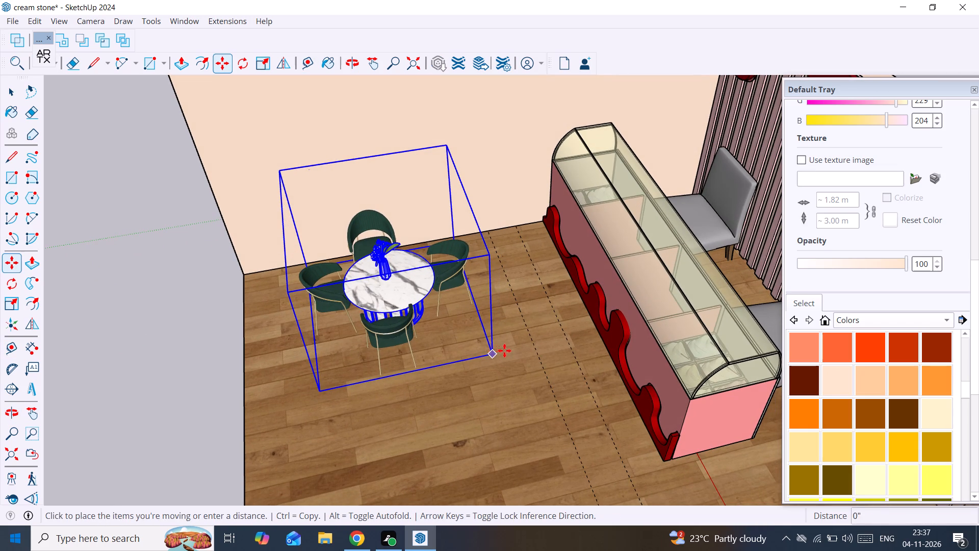
pyautogui.click(536, 346)
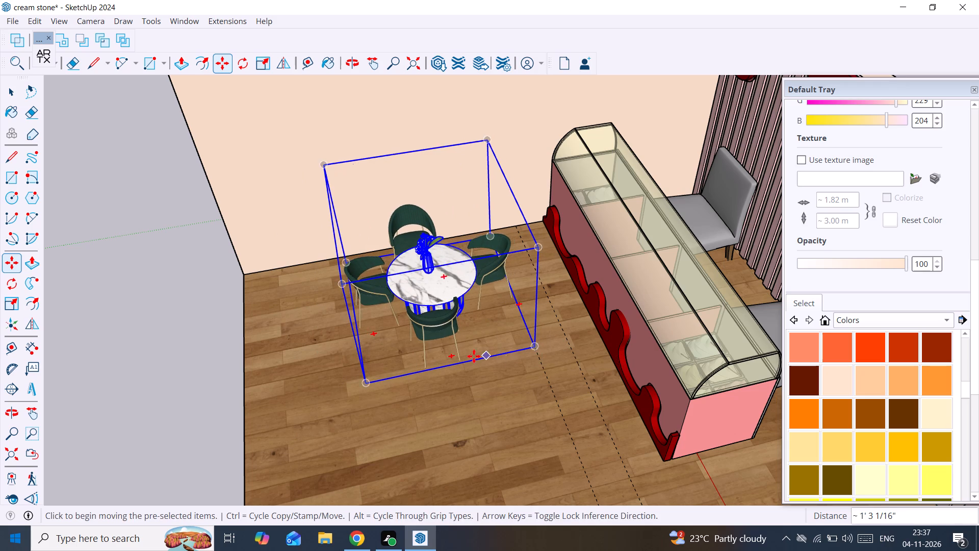
# Move the dining table set sideways about 4" so its front corner meets the side wall's base, and deselect it.
pyautogui.scroll(-3, 474, 356)
pyautogui.moveTo(473, 356); pyautogui.dragTo(816, 347, button='middle')
pyautogui.scroll(2, 427, 398)
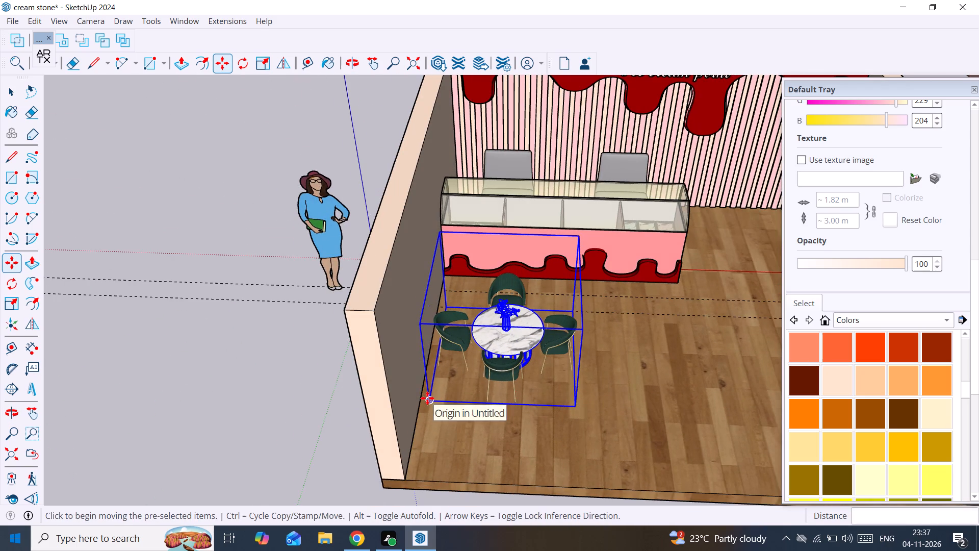
pyautogui.scroll(1, 427, 398)
pyautogui.click(427, 399)
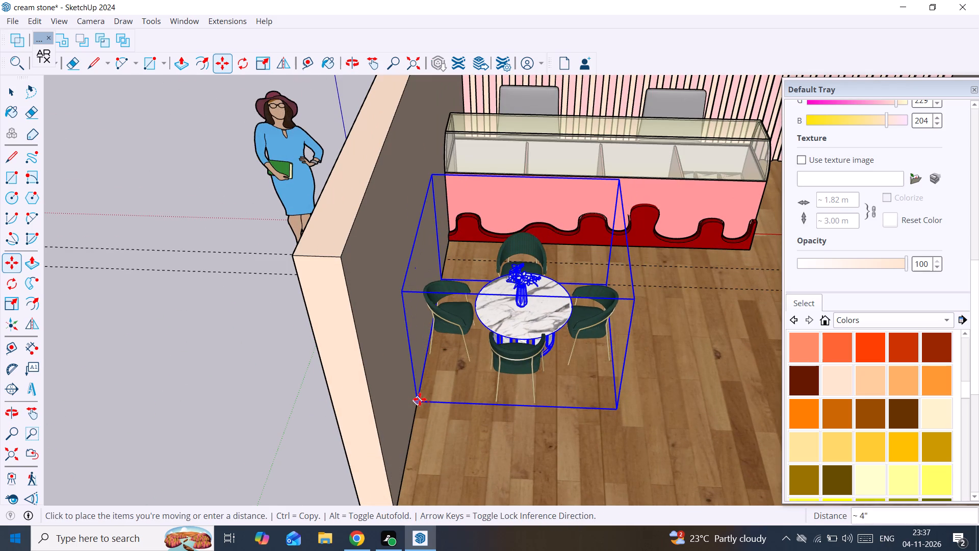
pyautogui.click(420, 399)
pyautogui.press('space')
pyautogui.scroll(-14, 426, 397)
pyautogui.click(337, 333)
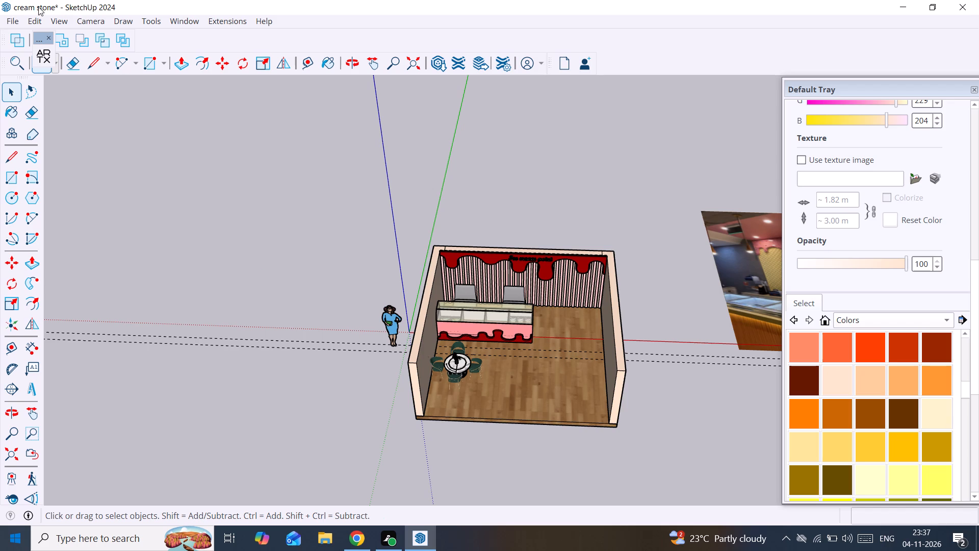
# Delete all guides from the model.
pyautogui.click(10, 15)
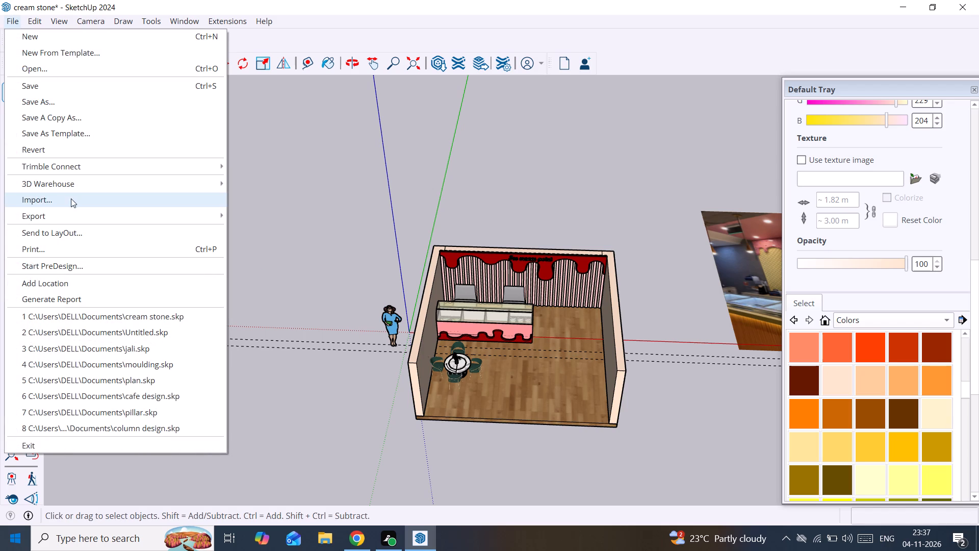
pyautogui.click(109, 146)
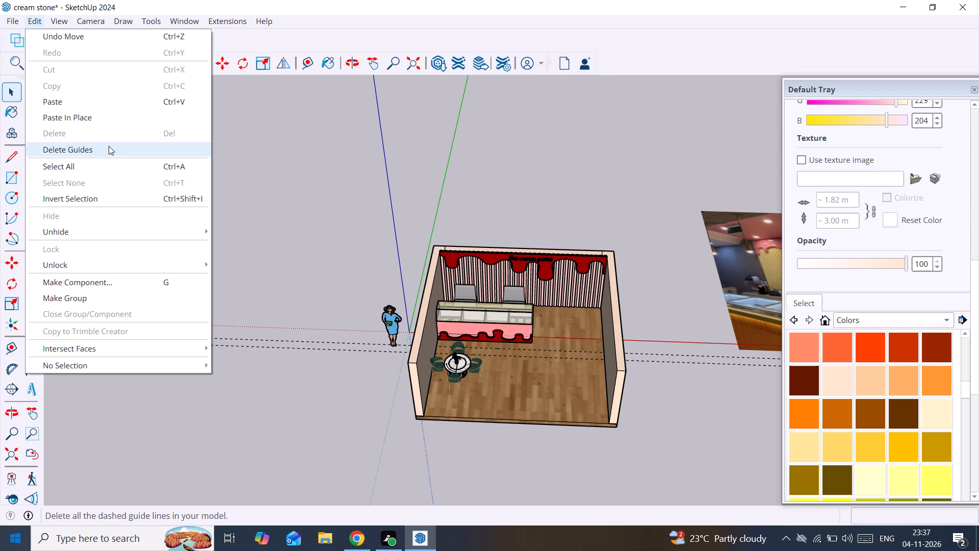
# Copy the dining table set about 12' 4" along the red axis to beside the opposite side wall, and deselect the copy.
pyautogui.scroll(2, 501, 343)
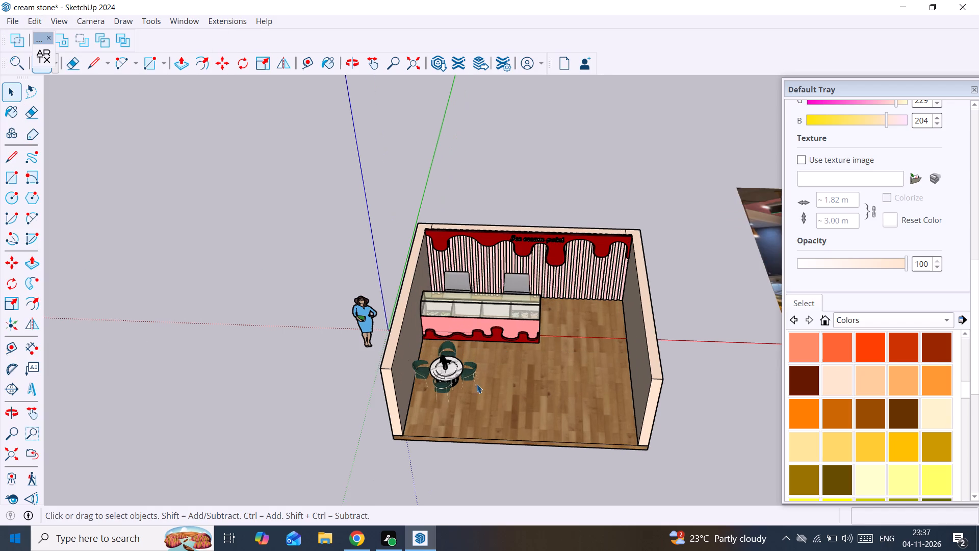
pyautogui.scroll(1, 474, 384)
pyautogui.click(445, 366)
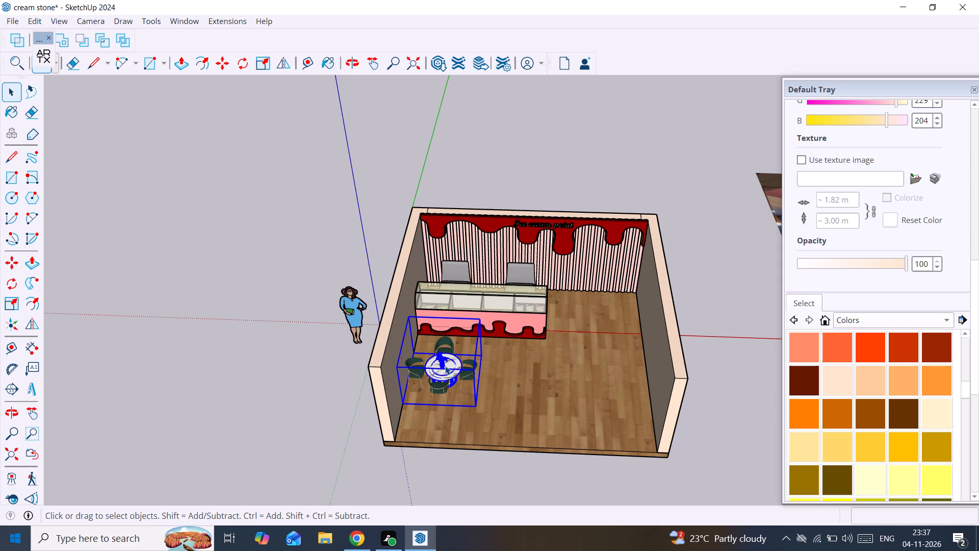
pyautogui.press('z')
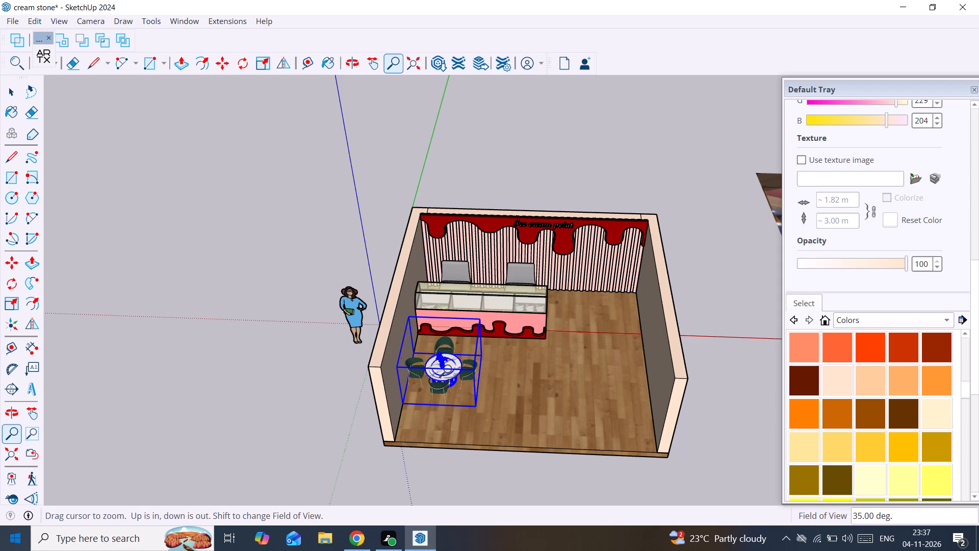
pyautogui.press('m')
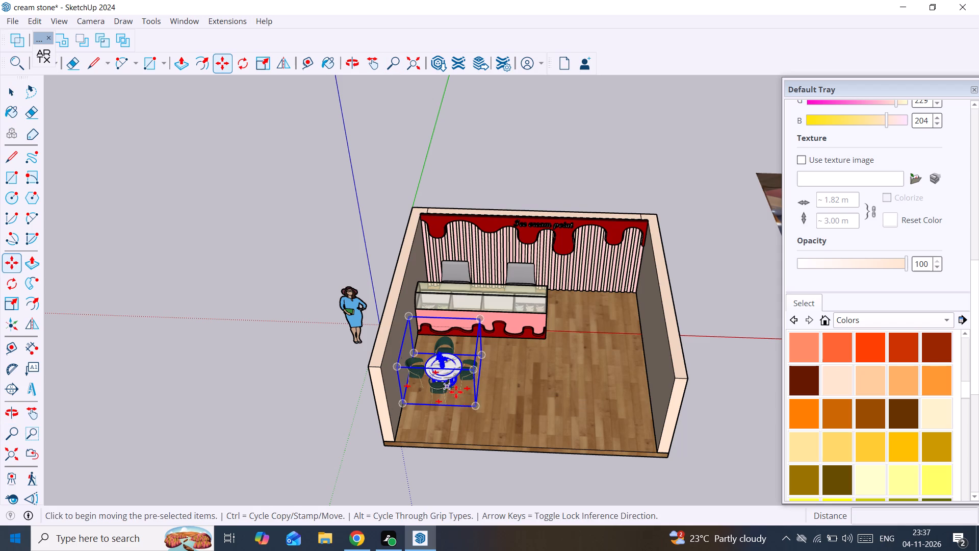
pyautogui.click(477, 407)
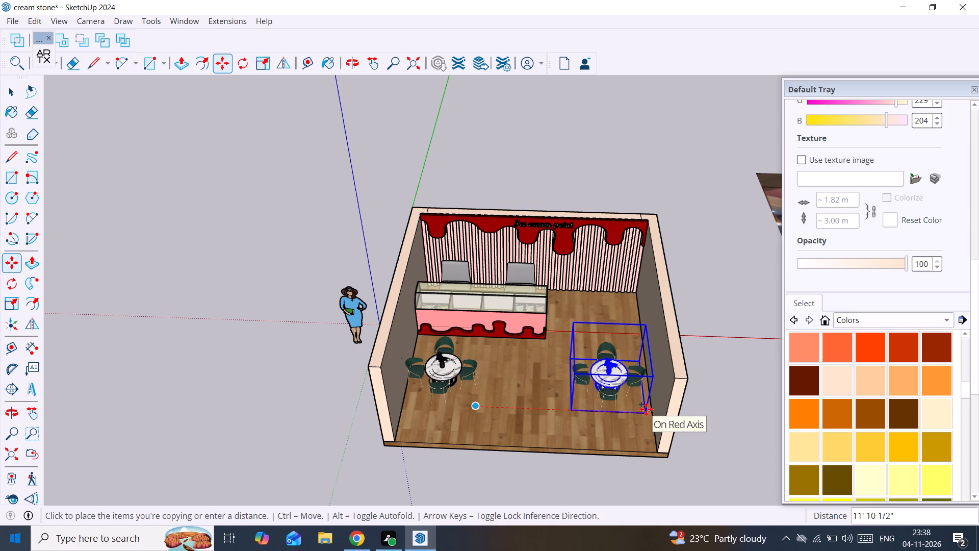
pyautogui.click(649, 410)
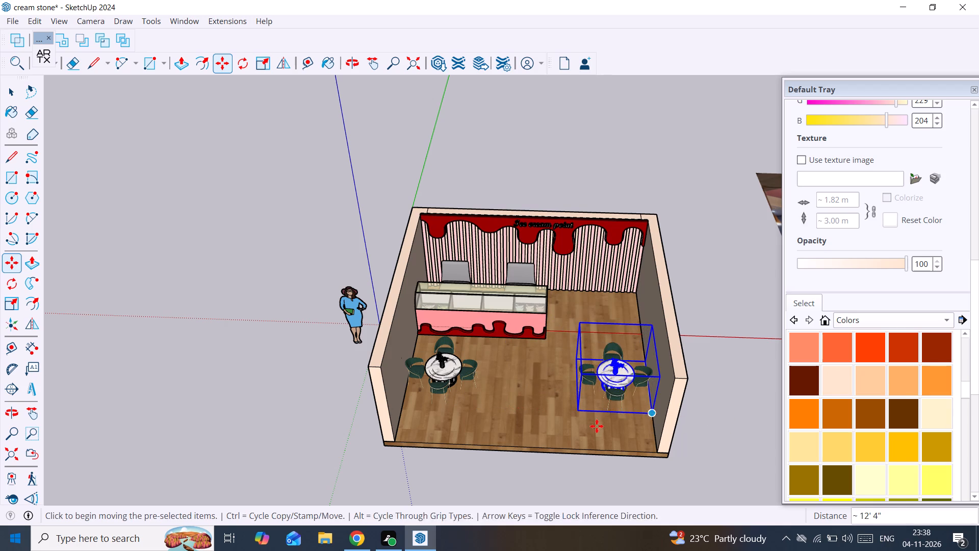
pyautogui.scroll(3, 478, 418)
pyautogui.moveTo(476, 416); pyautogui.dragTo(343, 443, button='middle')
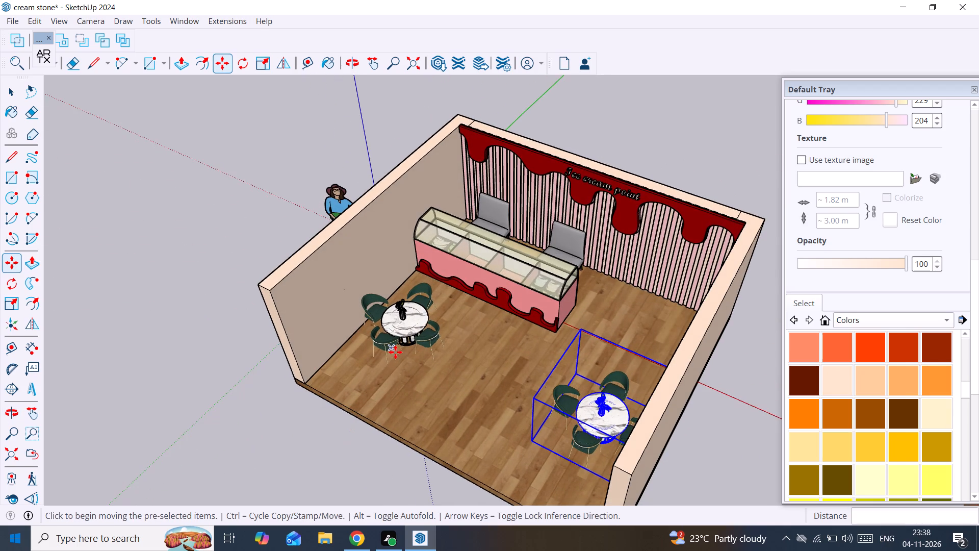
pyautogui.scroll(3, 395, 352)
pyautogui.scroll(-7, 396, 346)
pyautogui.moveTo(396, 346); pyautogui.dragTo(492, 349, button='middle')
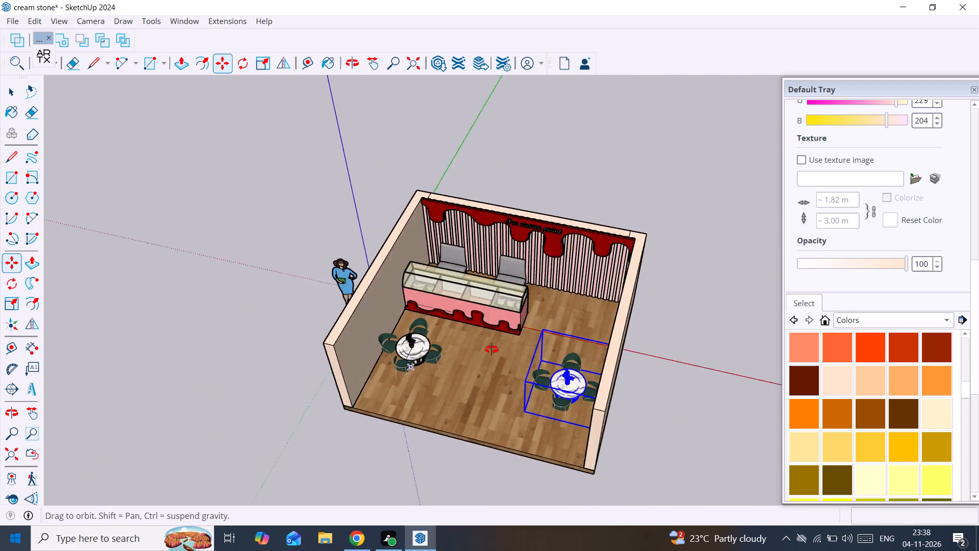
pyautogui.moveTo(492, 349); pyautogui.dragTo(576, 360, button='middle')
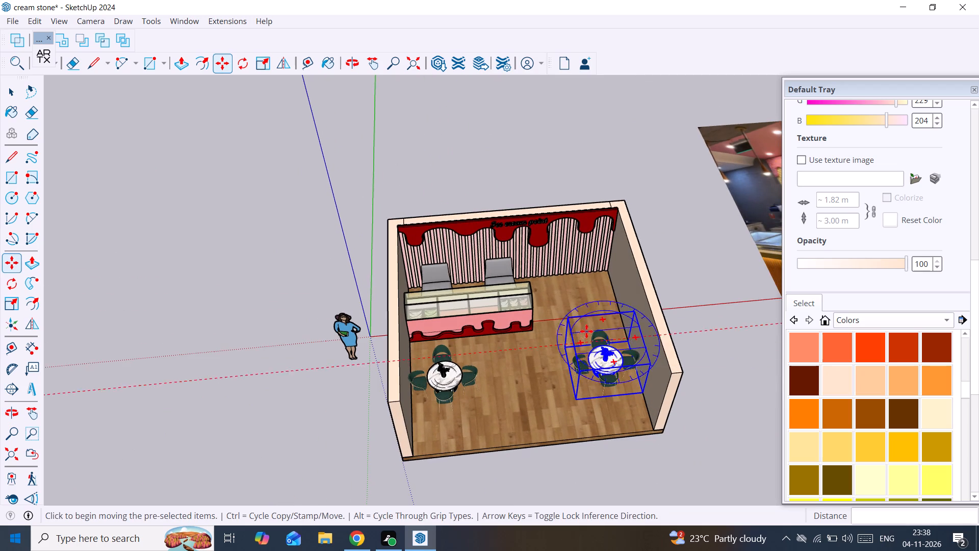
pyautogui.press('space')
pyautogui.click(692, 317)
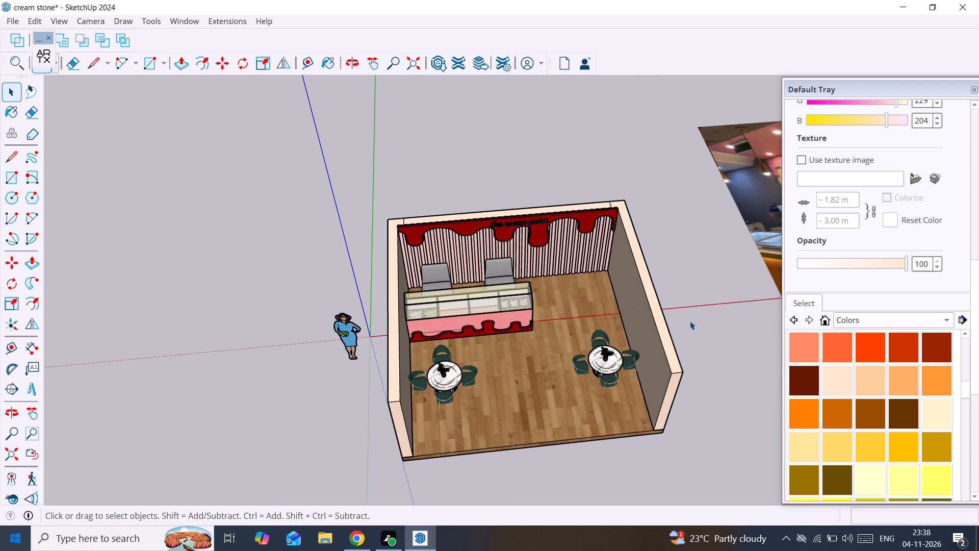
# Examine the shop layout with both dining table sets, the counter and the reference image from several angles.
pyautogui.scroll(3, 590, 371)
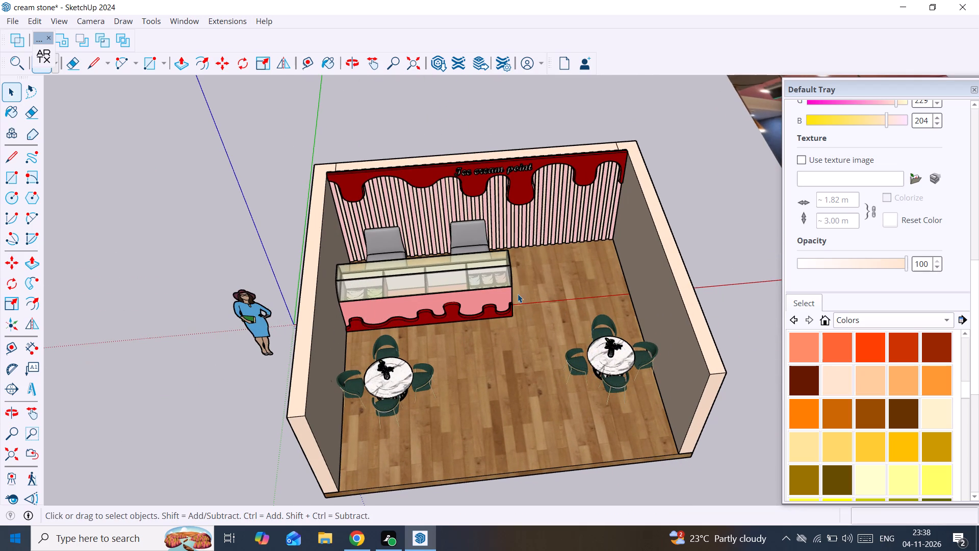
pyautogui.scroll(1, 518, 290)
pyautogui.moveTo(480, 302); pyautogui.dragTo(312, 284, button='middle')
pyautogui.scroll(-3, 492, 307)
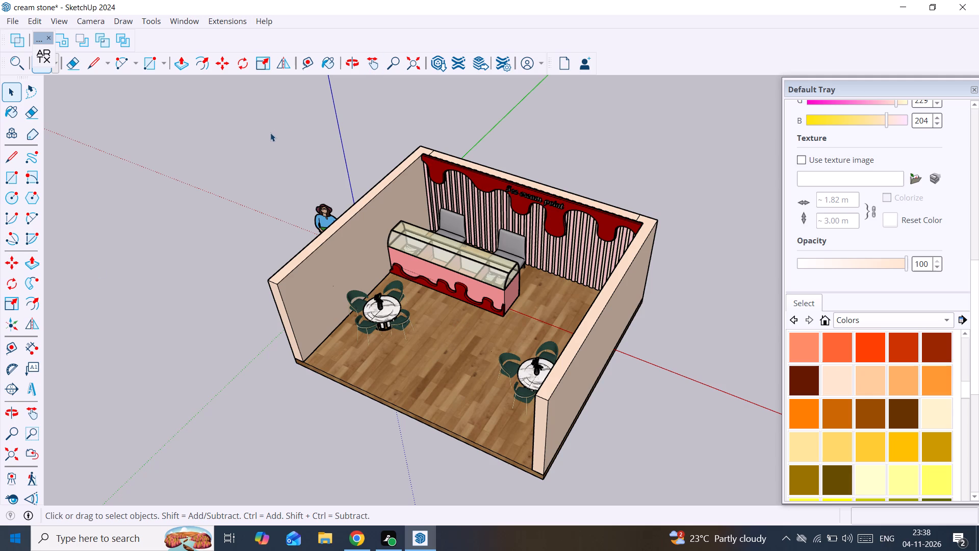
pyautogui.scroll(-4, 270, 134)
pyautogui.moveTo(270, 134); pyautogui.dragTo(489, 102, button='middle')
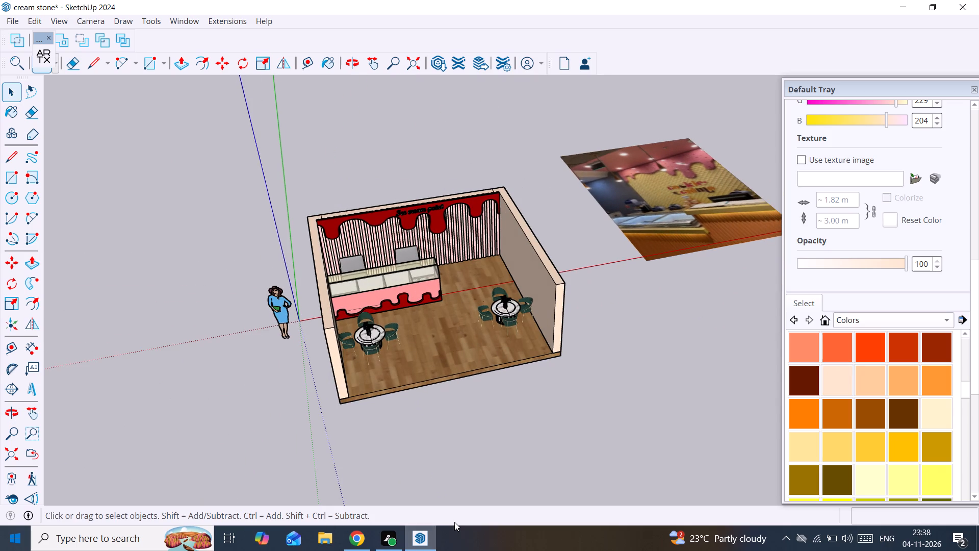
pyautogui.scroll(4, 410, 285)
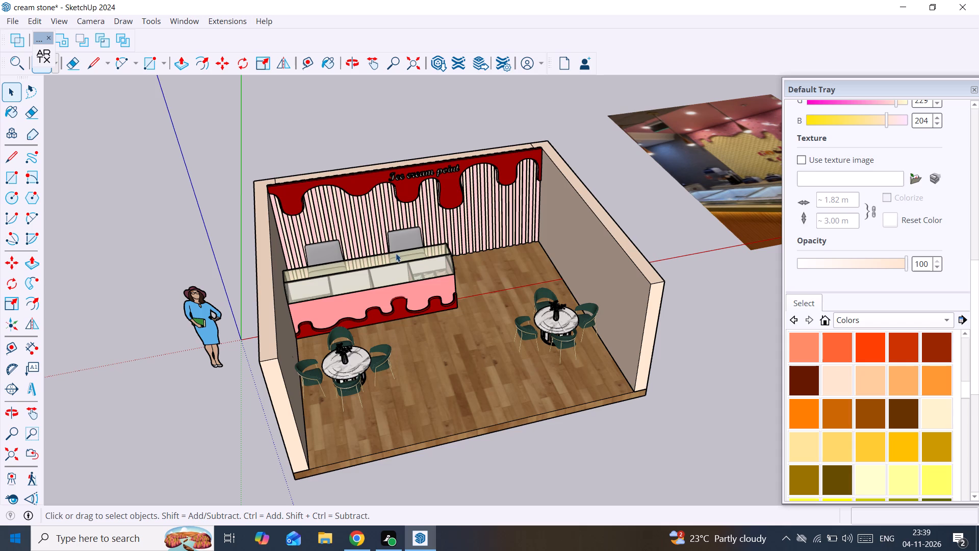
# Switch to Chrome, look back through the 3D Warehouse dining table results, clear the search term, and return to SketchUp.
pyautogui.click(365, 540)
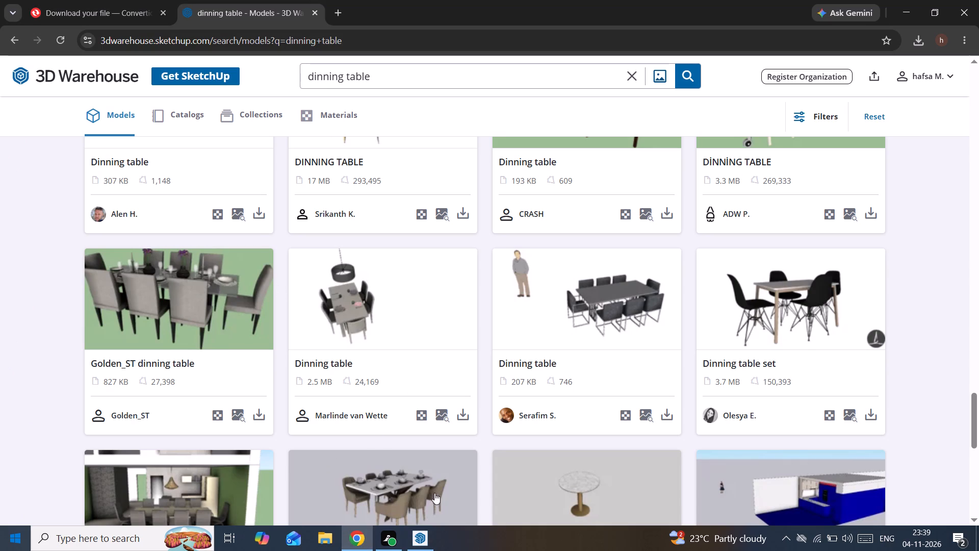
pyautogui.scroll(7, 427, 305)
pyautogui.scroll(5, 452, 256)
pyautogui.scroll(4, 413, 201)
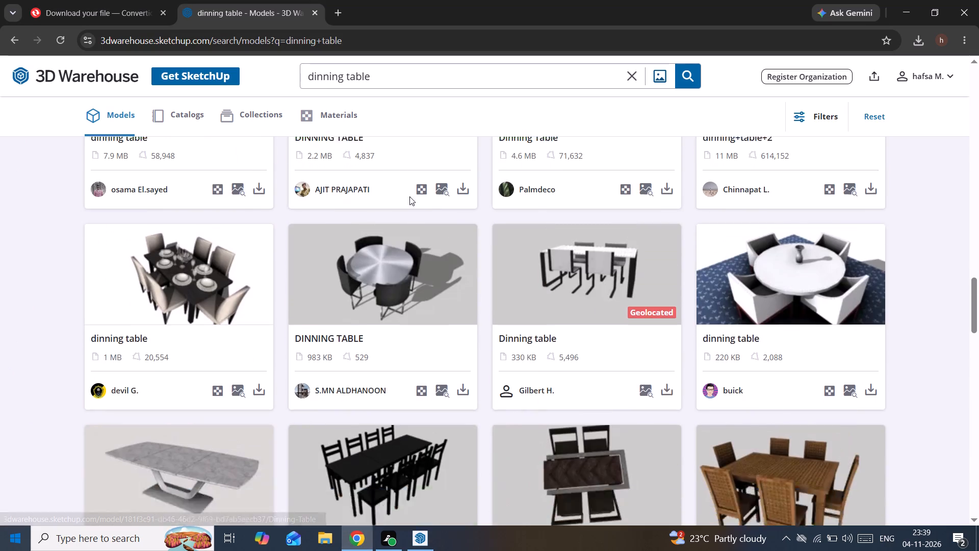
pyautogui.scroll(2, 389, 214)
pyautogui.click(636, 78)
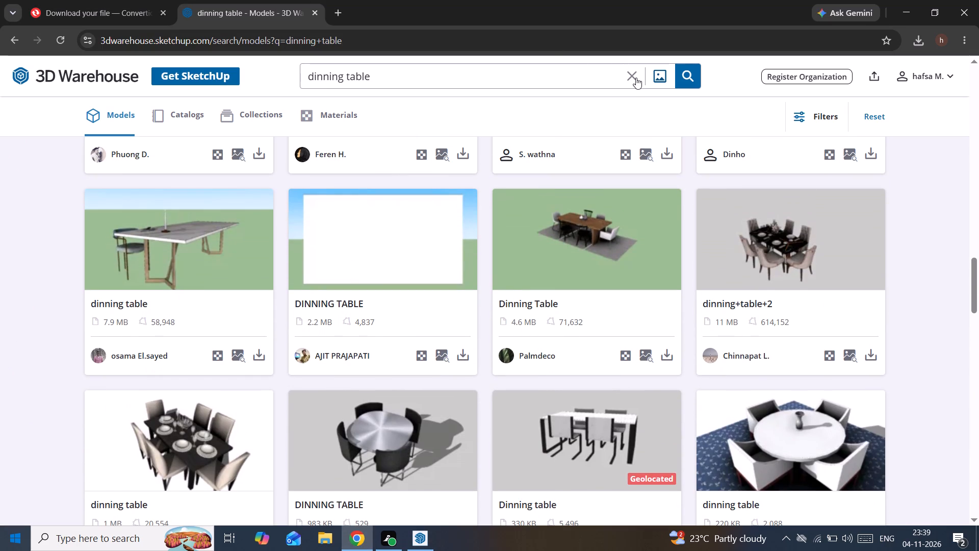
pyautogui.click(590, 77)
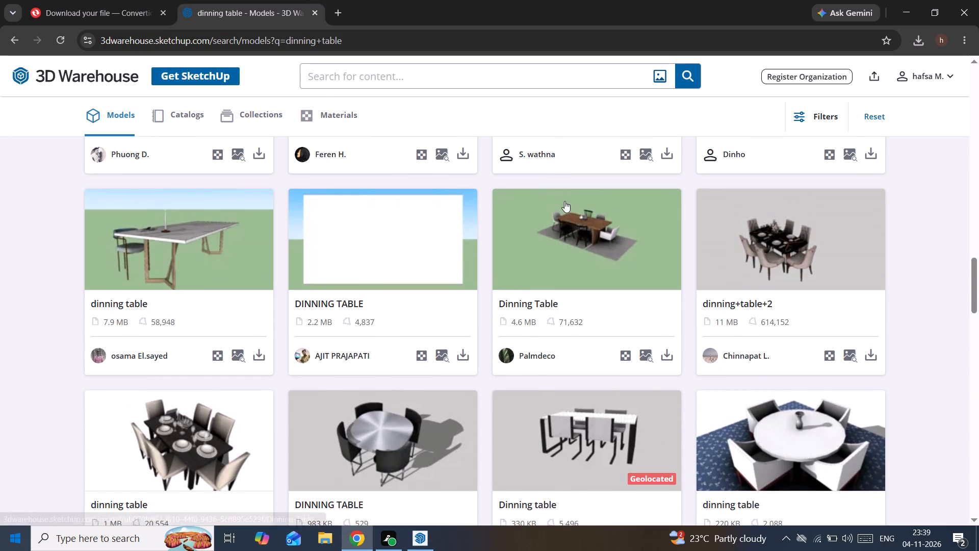
pyautogui.click(358, 531)
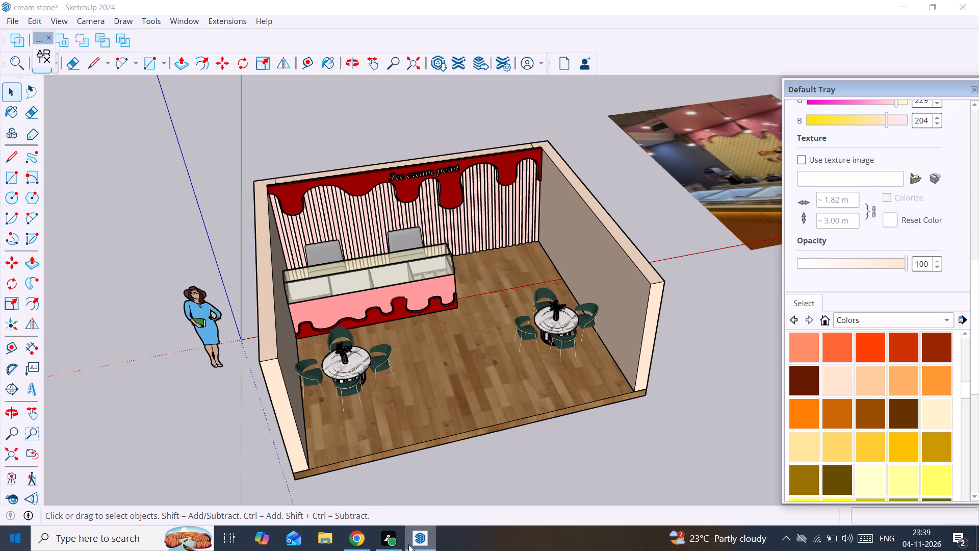
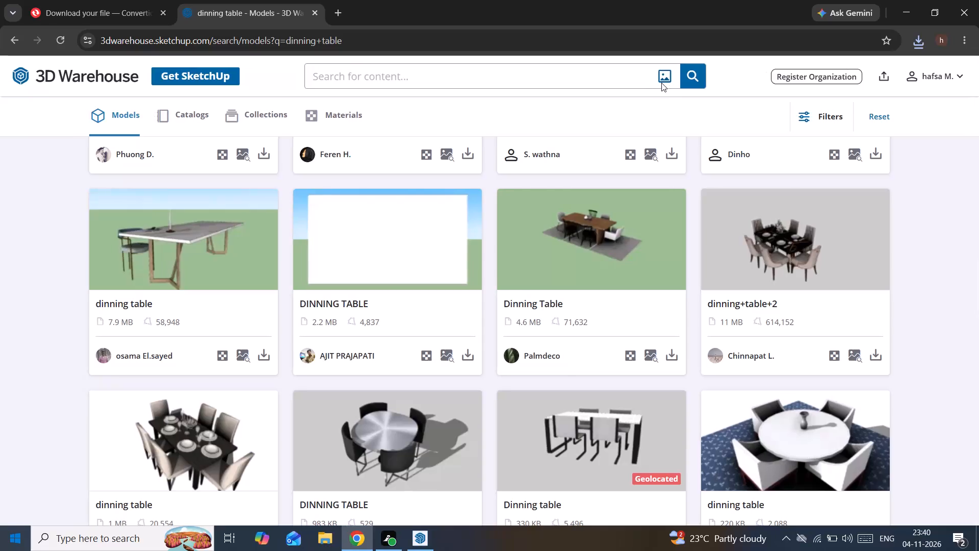
# Run a 3D Warehouse image search using the downloaded JPG b66a14a74d06fea132e55331c2385aeb.
pyautogui.click(513, 309)
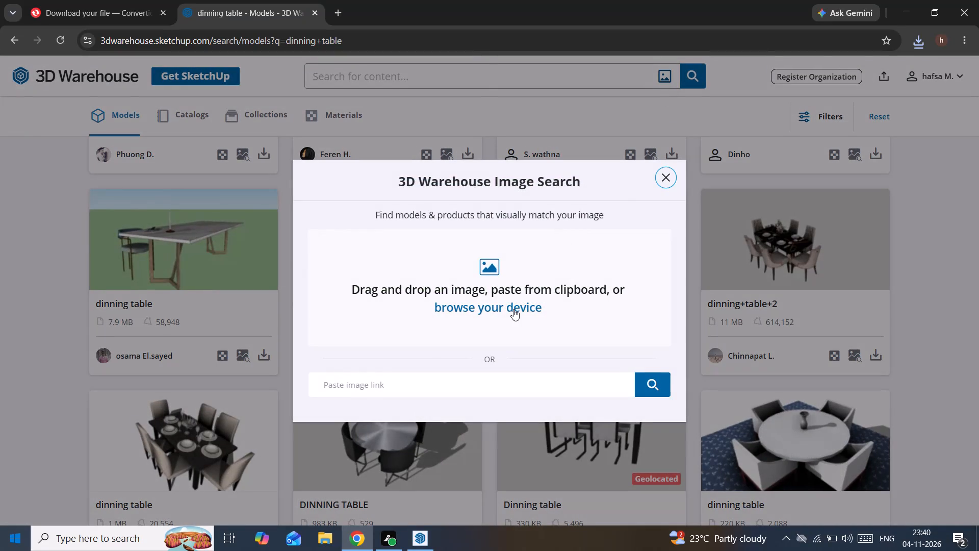
pyautogui.click(389, 104)
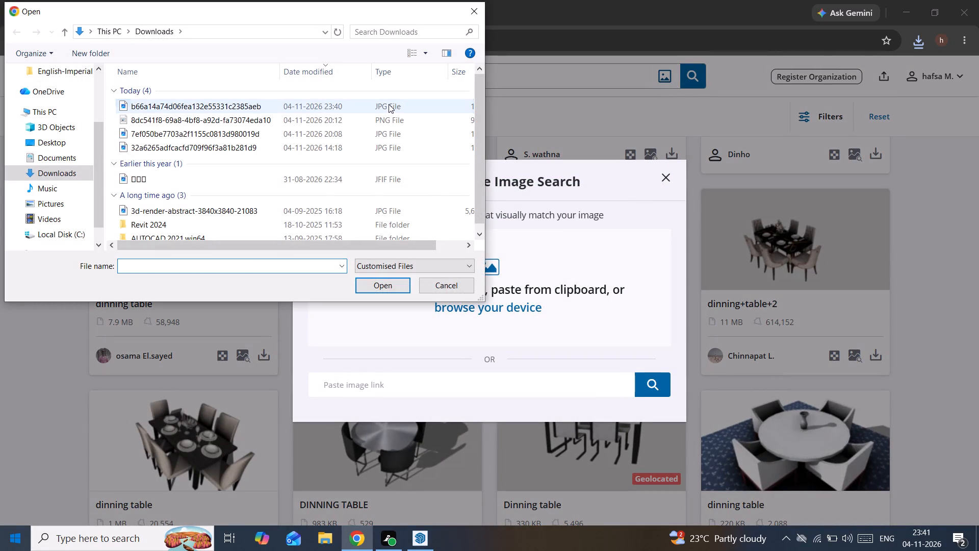
pyautogui.click(382, 285)
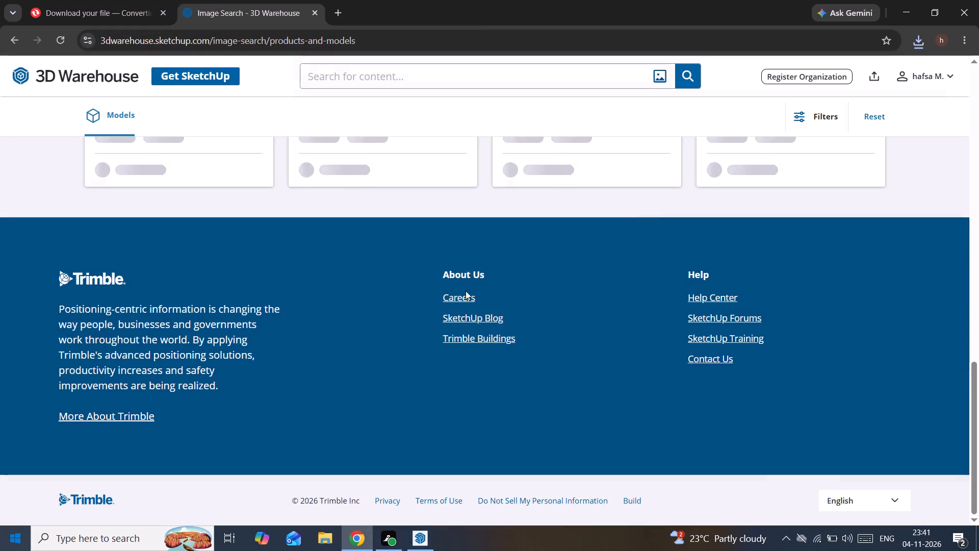
# Download the autocan vending machine as a SketchUp file, unlocking more downloads by skipping the video and declining the subscription offer.
pyautogui.scroll(20, 449, 287)
pyautogui.scroll(1, 449, 287)
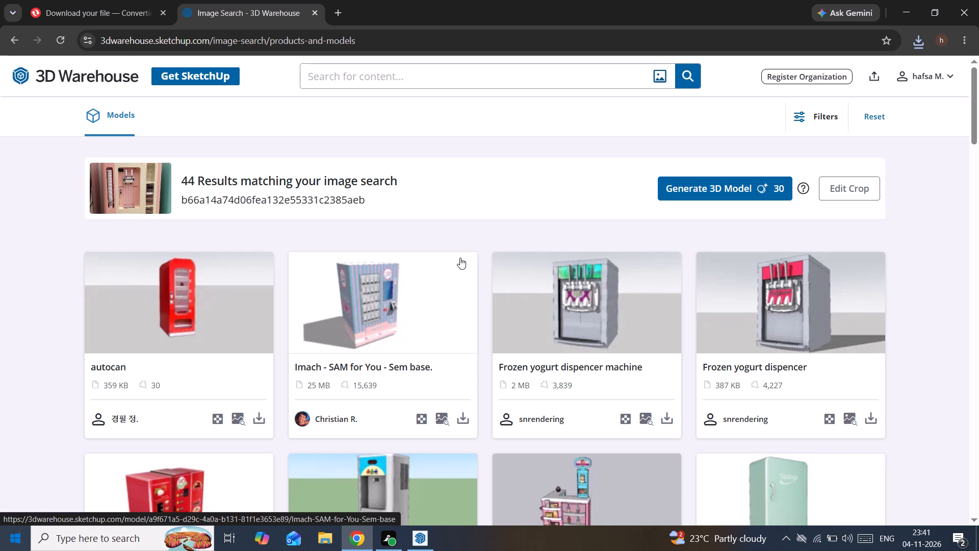
pyautogui.scroll(-2, 475, 297)
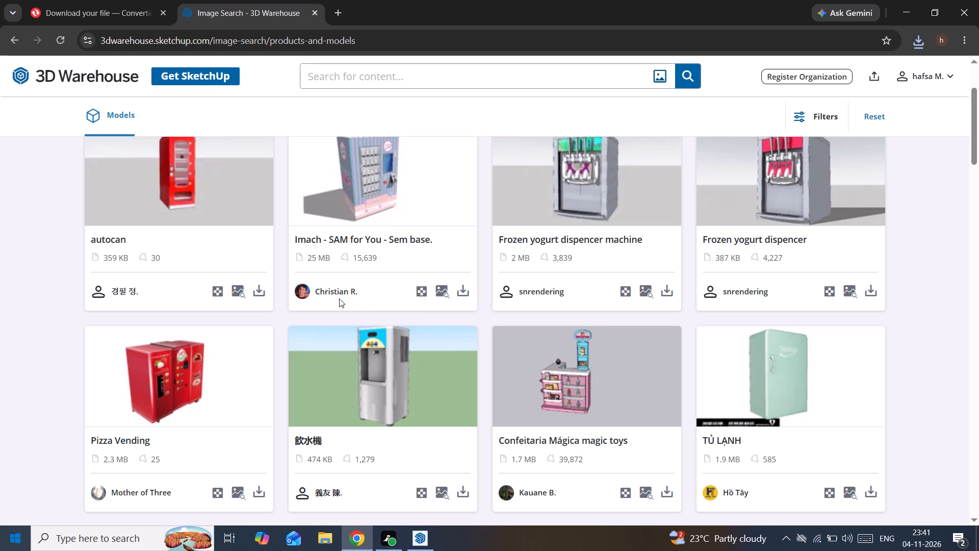
pyautogui.click(259, 287)
pyautogui.click(290, 316)
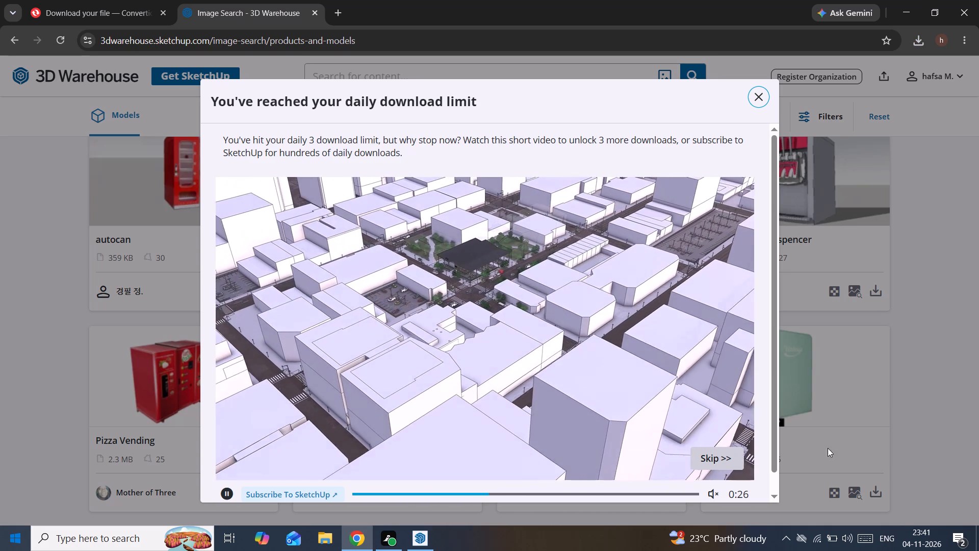
pyautogui.click(718, 460)
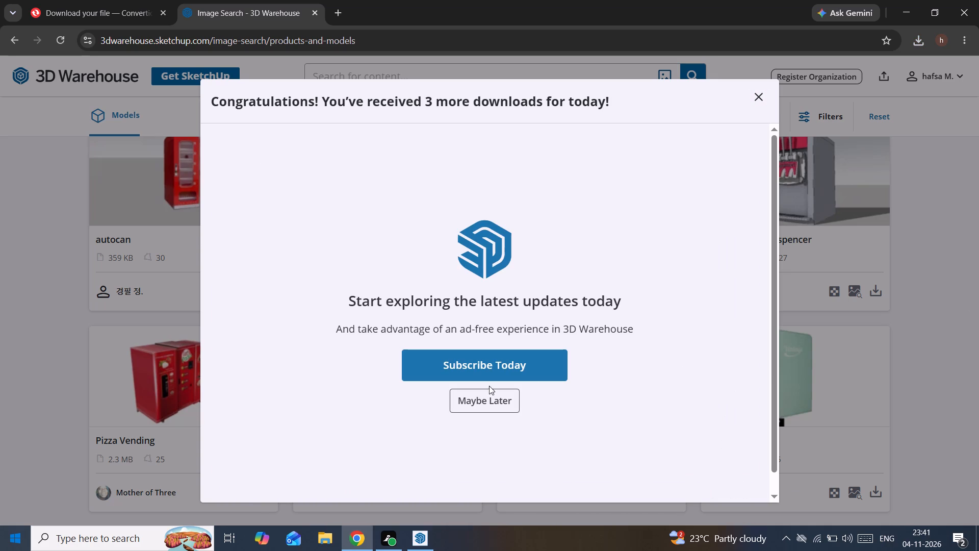
pyautogui.click(483, 397)
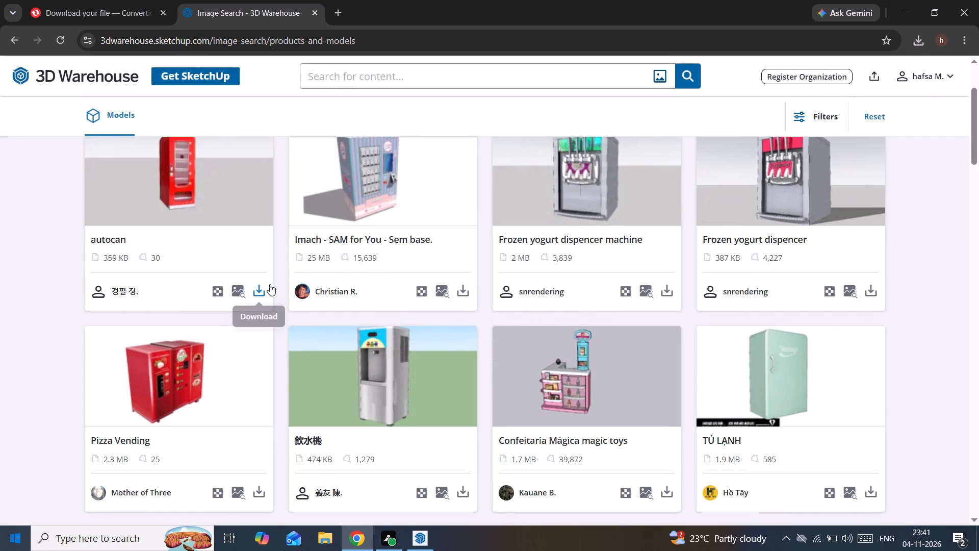
pyautogui.click(266, 291)
pyautogui.click(342, 317)
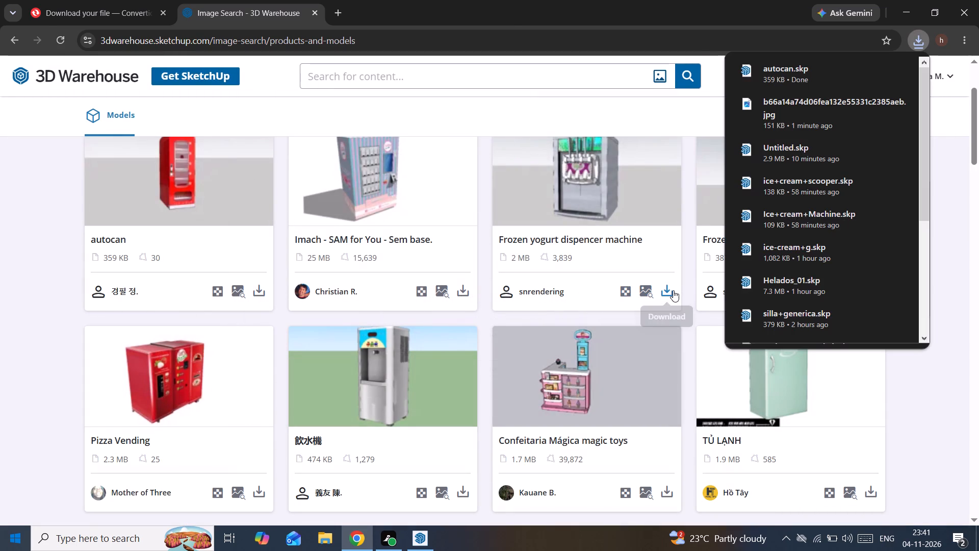
# Download the 387 KB Frozen yogurt dispenser model as a SketchUp file.
pyautogui.click(673, 291)
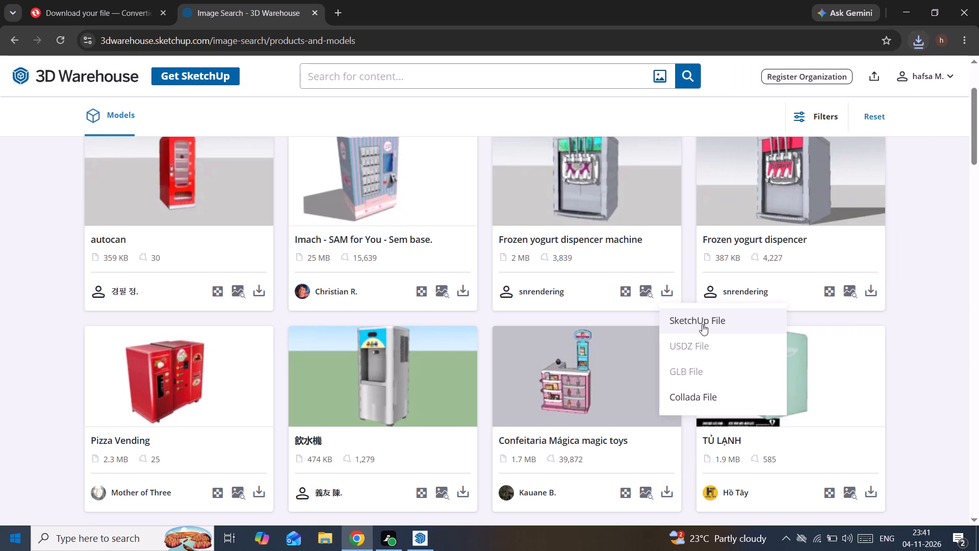
pyautogui.click(878, 287)
pyautogui.click(865, 317)
# Look through the remaining image search results for other machines and fridges that suit the ice cream shop.
pyautogui.scroll(-2, 545, 278)
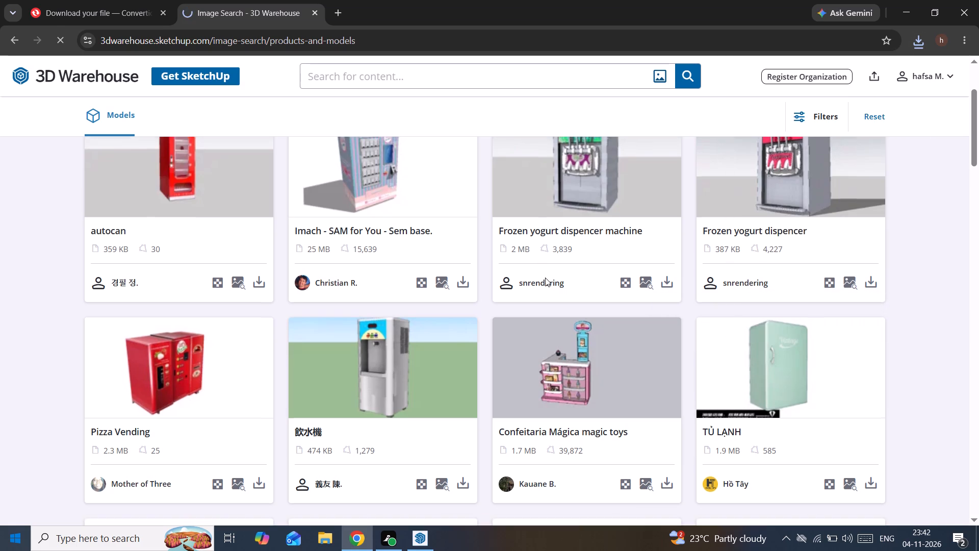
pyautogui.scroll(-7, 545, 278)
pyautogui.scroll(3, 533, 297)
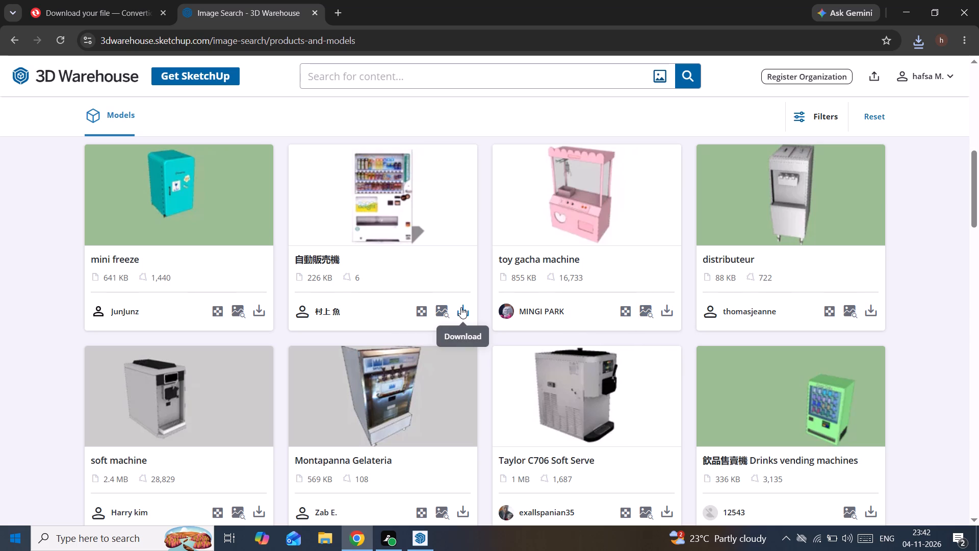
pyautogui.scroll(-12, 462, 307)
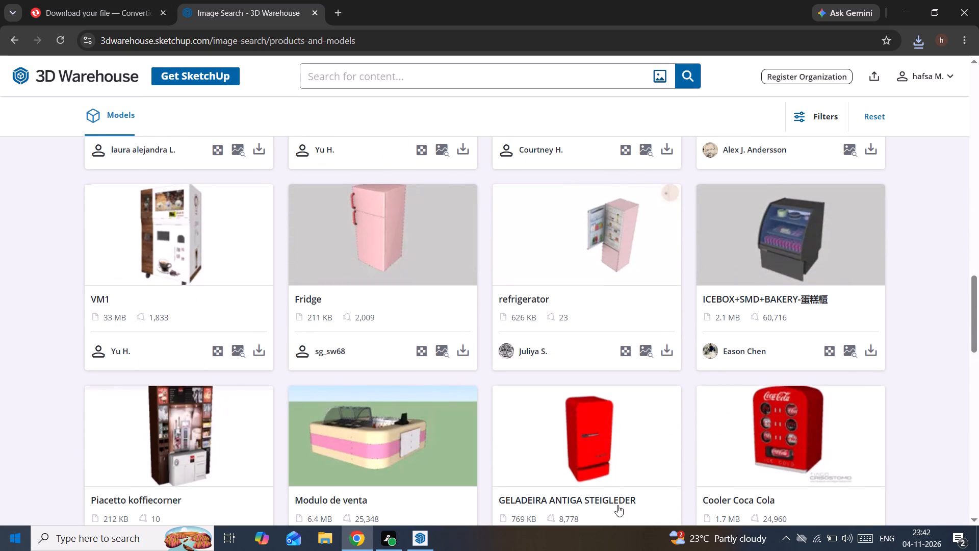
# Switch to SketchUp, import the autocan model from Downloads, and place it on the floor by the striped back wall beside the counter.
pyautogui.click(416, 539)
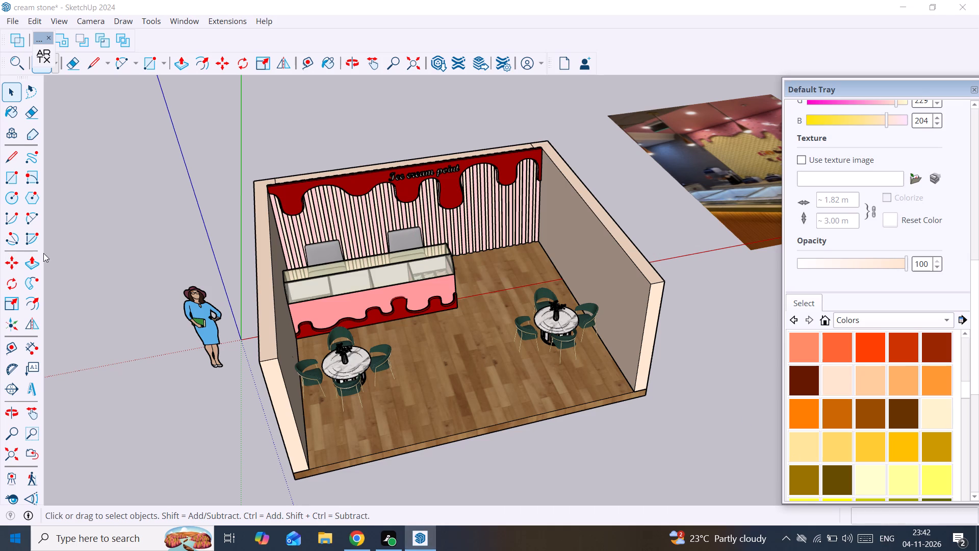
pyautogui.click(13, 17)
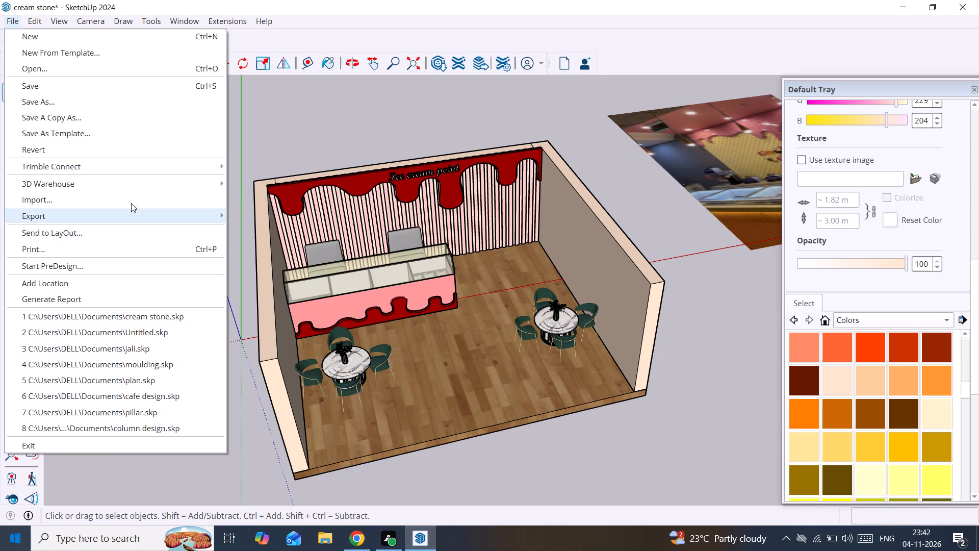
pyautogui.click(133, 202)
pyautogui.moveTo(314, 137); pyautogui.dragTo(318, 138)
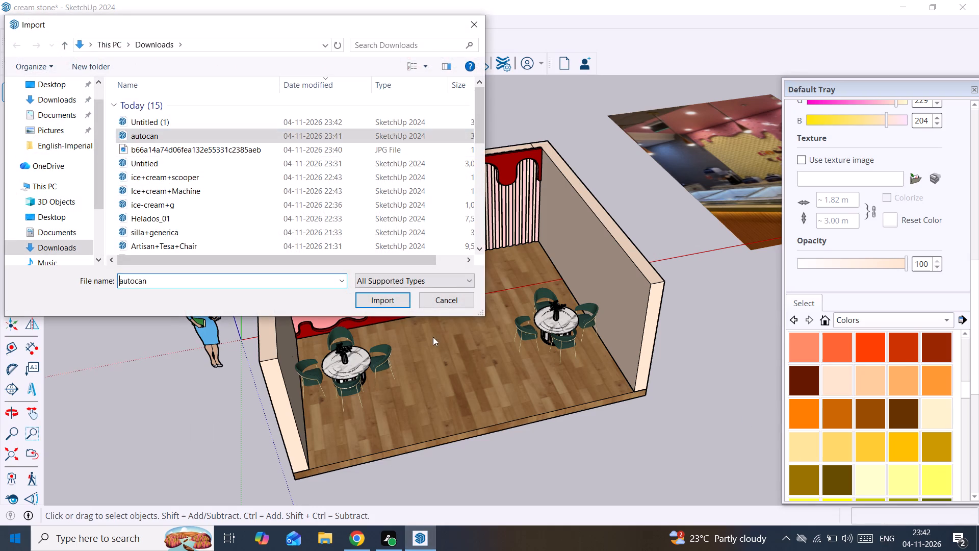
pyautogui.click(374, 296)
pyautogui.scroll(2, 470, 270)
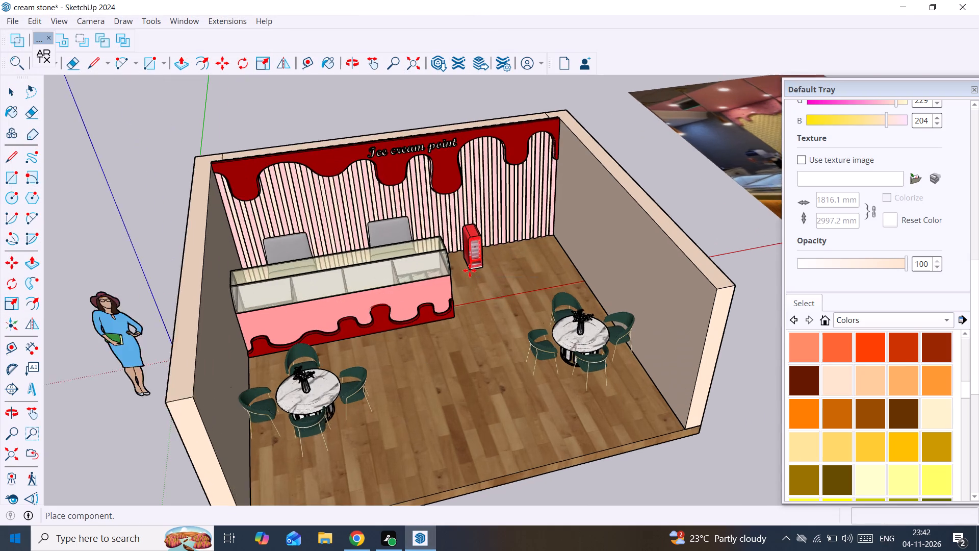
pyautogui.scroll(5, 470, 270)
pyautogui.moveTo(469, 270); pyautogui.dragTo(418, 249, button='middle')
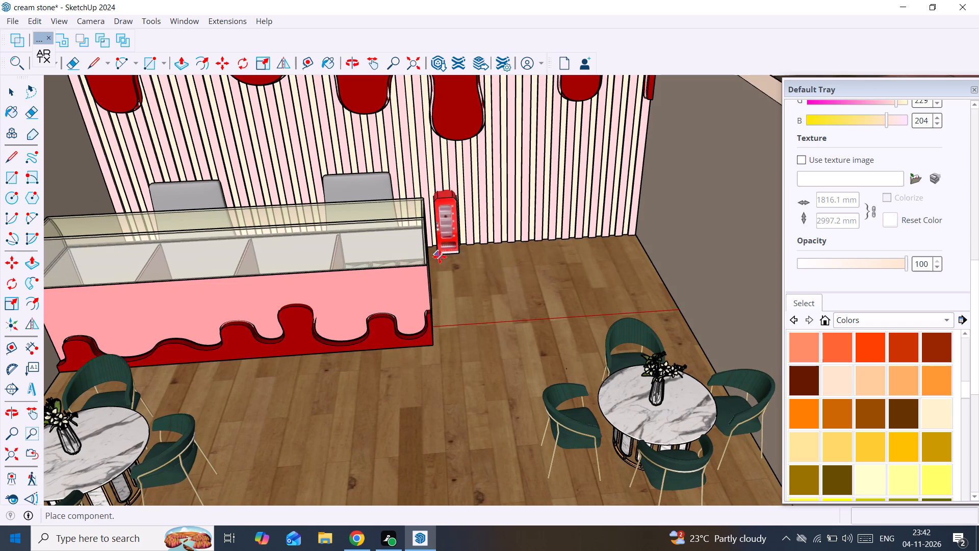
pyautogui.click(447, 270)
# Scale the red vending machine up uniformly from its top corner so it stands taller beside the counter.
pyautogui.scroll(5, 457, 256)
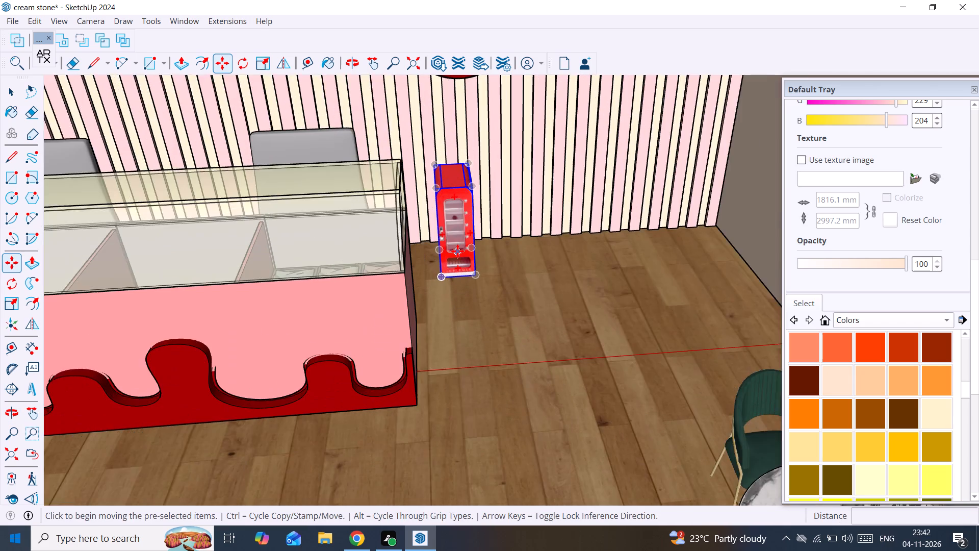
pyautogui.scroll(2, 457, 251)
pyautogui.moveTo(451, 251); pyautogui.dragTo(451, 266, button='middle')
pyautogui.scroll(-3, 459, 267)
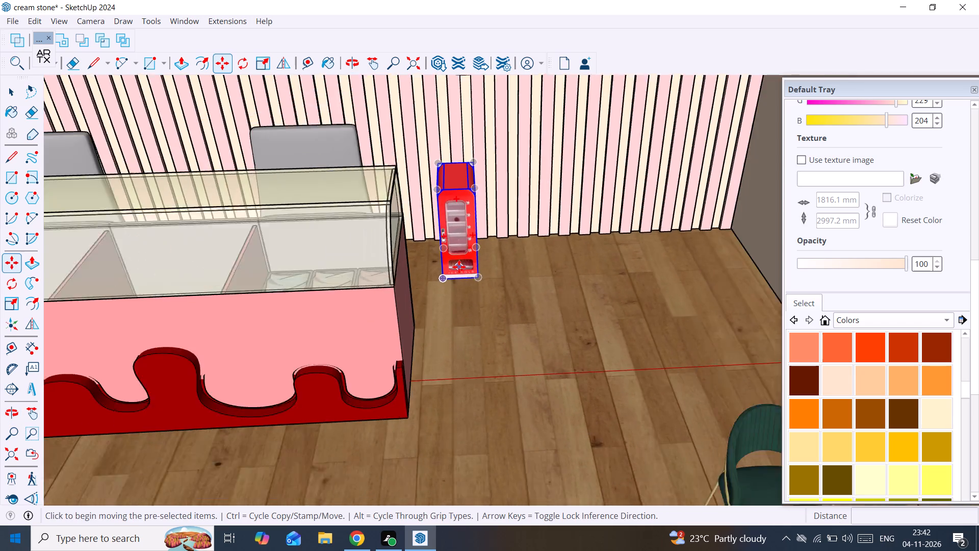
pyautogui.scroll(-4, 459, 267)
pyautogui.press('s')
pyautogui.scroll(3, 475, 268)
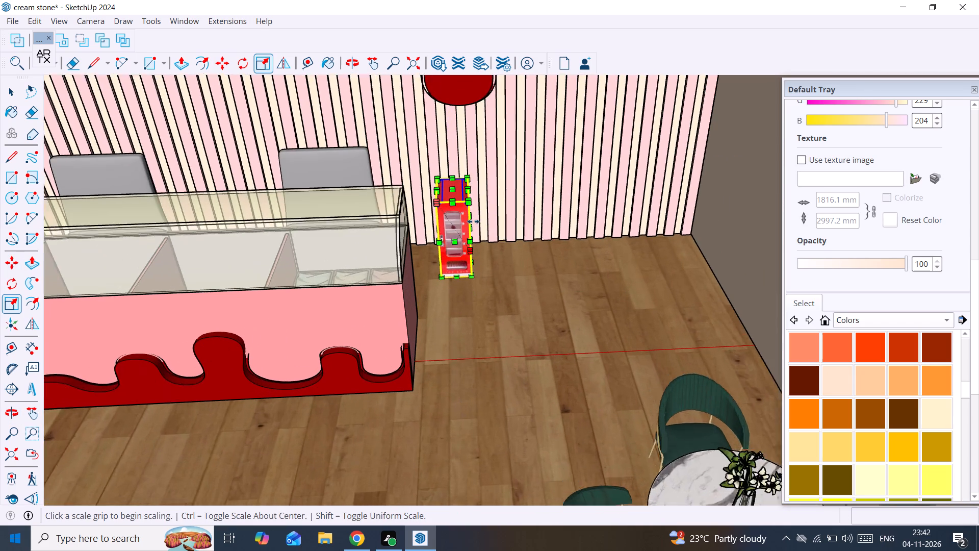
pyautogui.moveTo(463, 167); pyautogui.dragTo(600, 163)
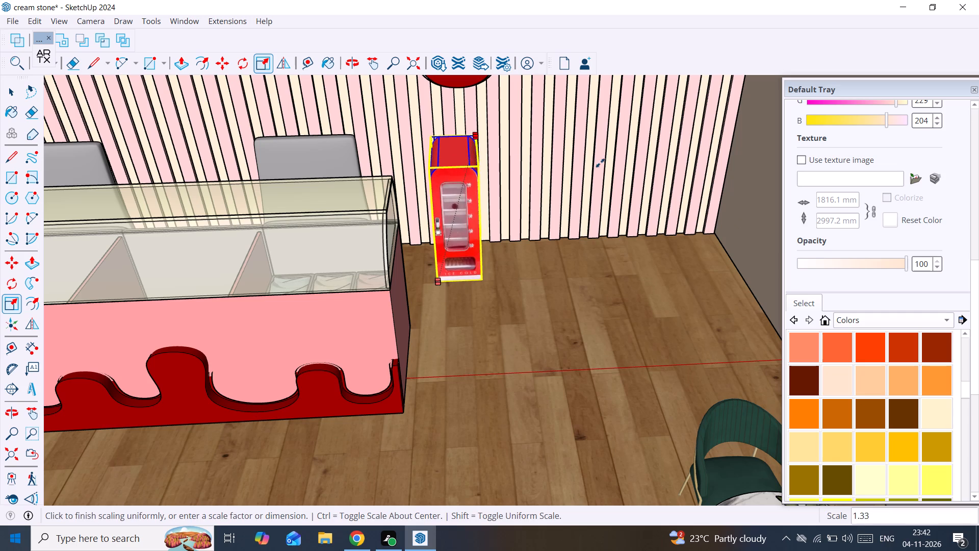
pyautogui.moveTo(600, 163); pyautogui.dragTo(659, 134)
# Widen the vending machine along the red axis, keep its height, and leave the Scale tool.
pyautogui.scroll(1, 512, 175)
pyautogui.moveTo(511, 175); pyautogui.dragTo(349, 180, button='middle')
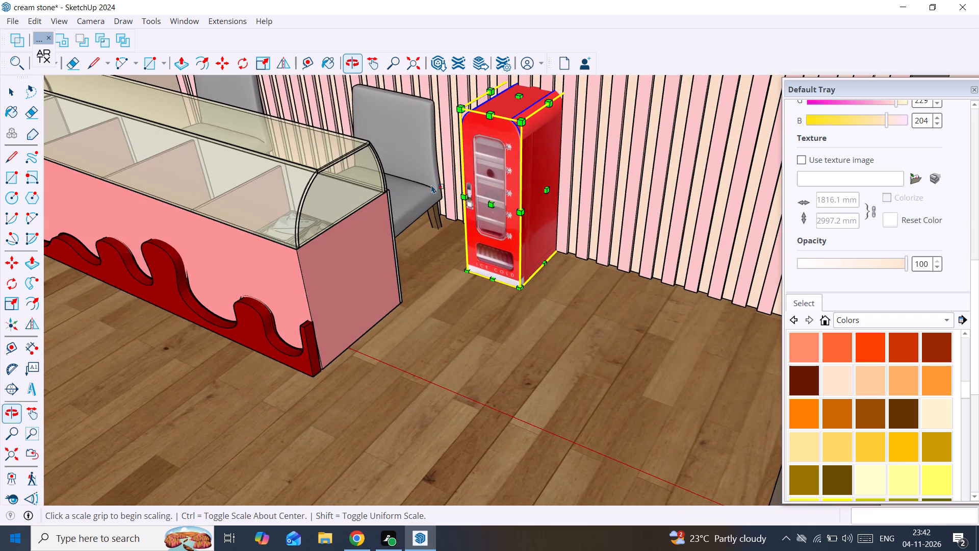
pyautogui.moveTo(546, 189); pyautogui.dragTo(603, 208)
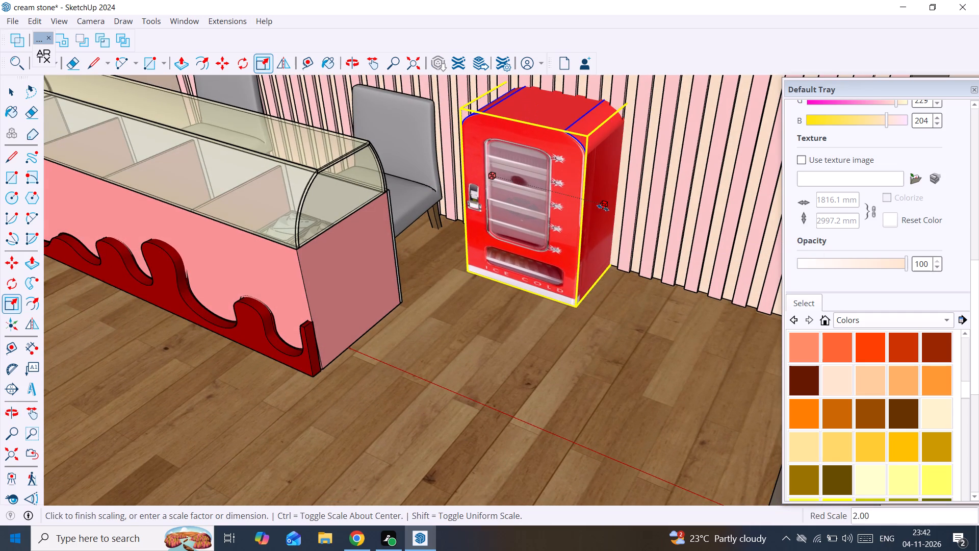
pyautogui.moveTo(603, 208); pyautogui.dragTo(579, 202)
pyautogui.scroll(-4, 423, 223)
pyautogui.moveTo(343, 243); pyautogui.dragTo(405, 255, button='middle')
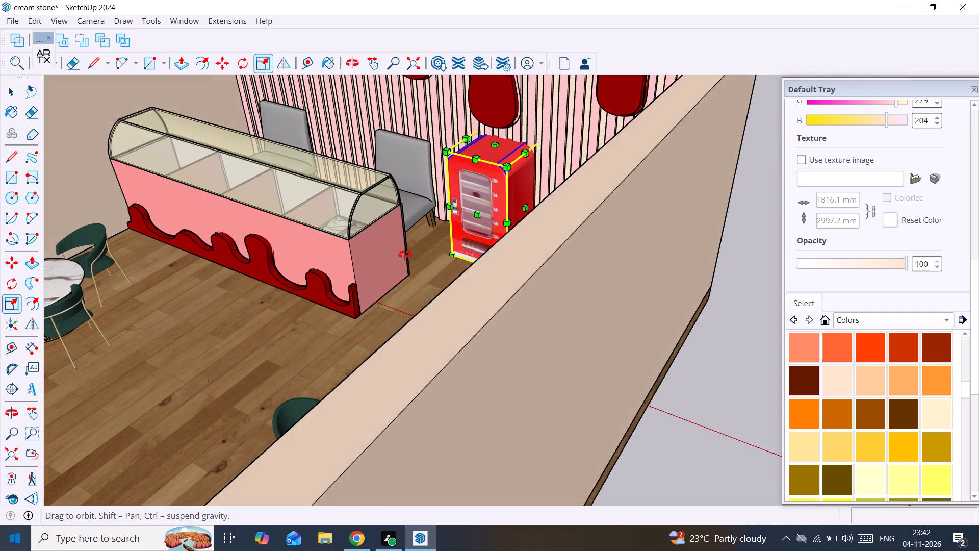
pyautogui.moveTo(405, 255); pyautogui.dragTo(533, 261, button='middle')
pyautogui.click(472, 155)
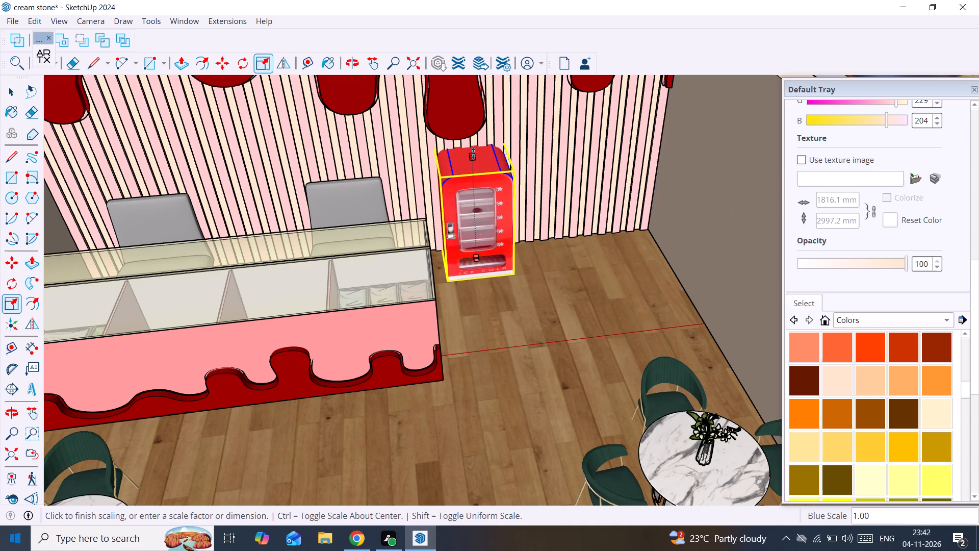
pyautogui.keyDown('shift'); pyautogui.moveTo(472, 170); pyautogui.dragTo(474, 244, button='middle'); pyautogui.keyUp('shift')
pyautogui.press('space')
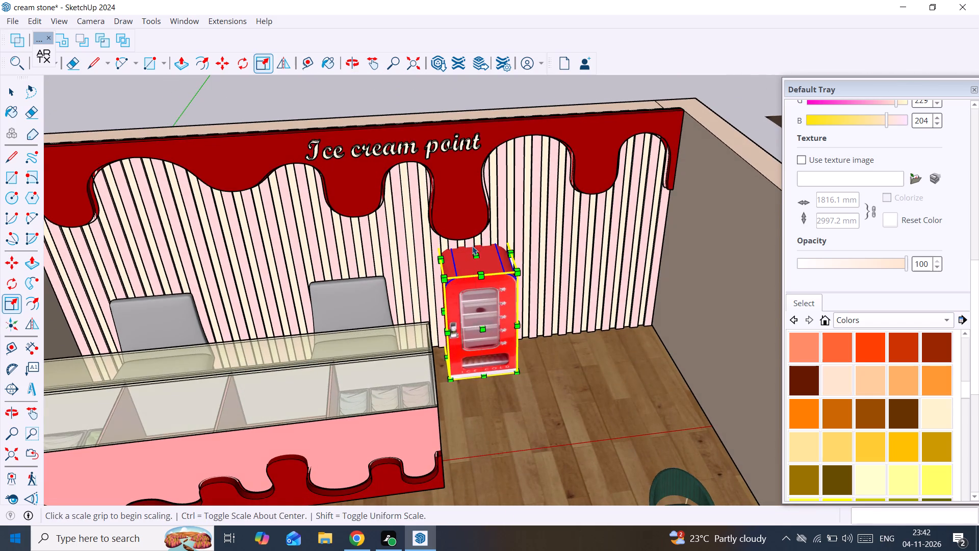
# Examine the vending machine's size and position against the counter, chairs and back wall from several angles.
pyautogui.scroll(-7, 472, 246)
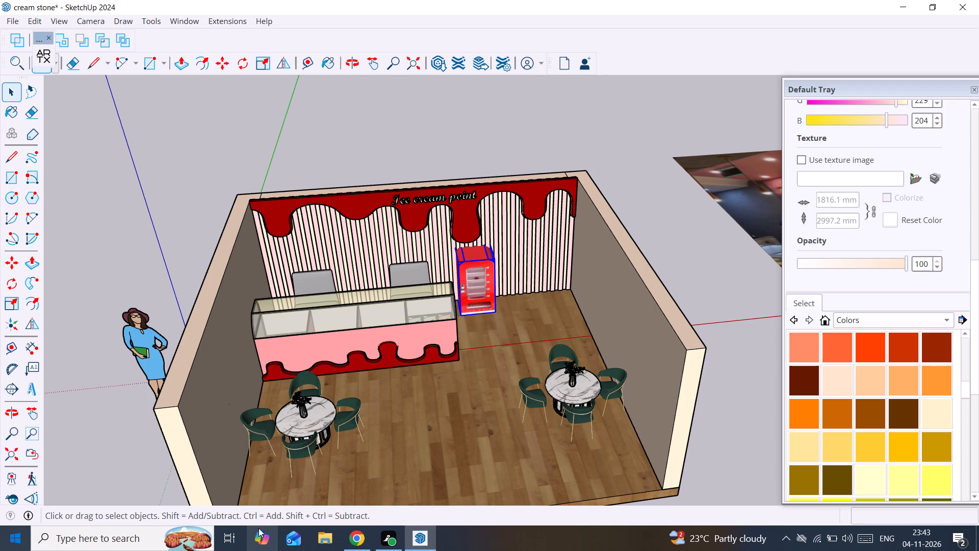
pyautogui.scroll(3, 492, 261)
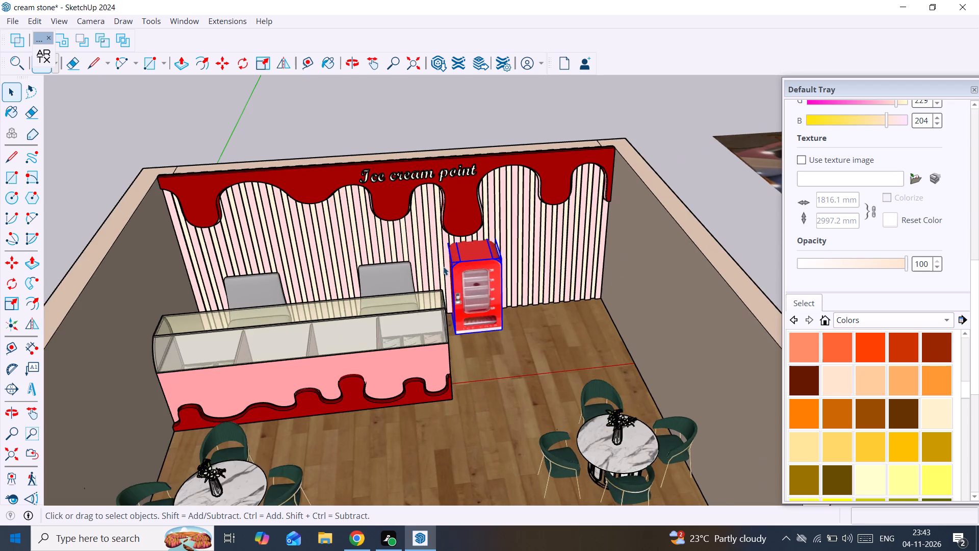
pyautogui.scroll(1, 443, 266)
pyautogui.moveTo(443, 270); pyautogui.dragTo(597, 303, button='middle')
pyautogui.scroll(4, 421, 286)
pyautogui.scroll(-4, 455, 272)
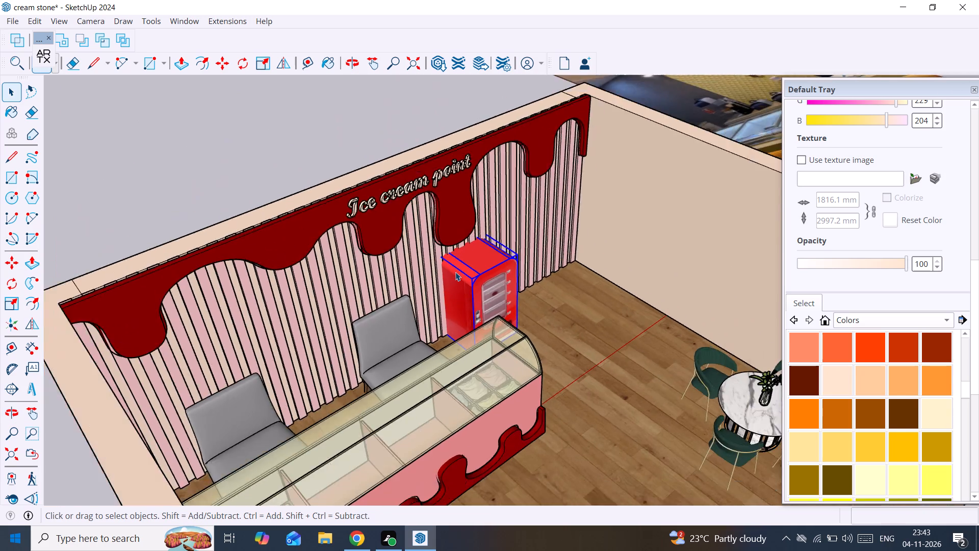
pyautogui.scroll(-9, 455, 272)
pyautogui.moveTo(455, 271); pyautogui.dragTo(264, 223, button='middle')
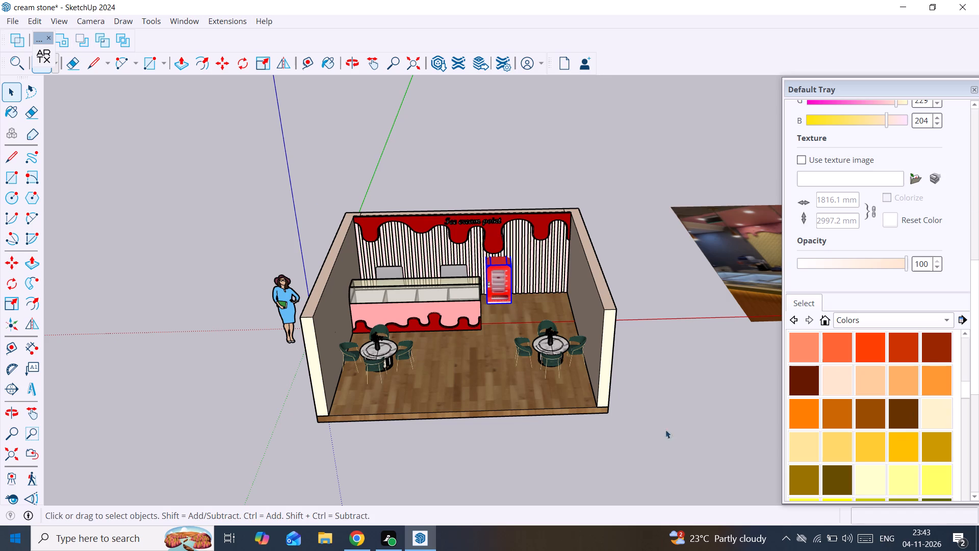
# Import the Untitled (1) model from Downloads and place it by the striped back wall, on the far side of the red vending machine.
pyautogui.click(10, 24)
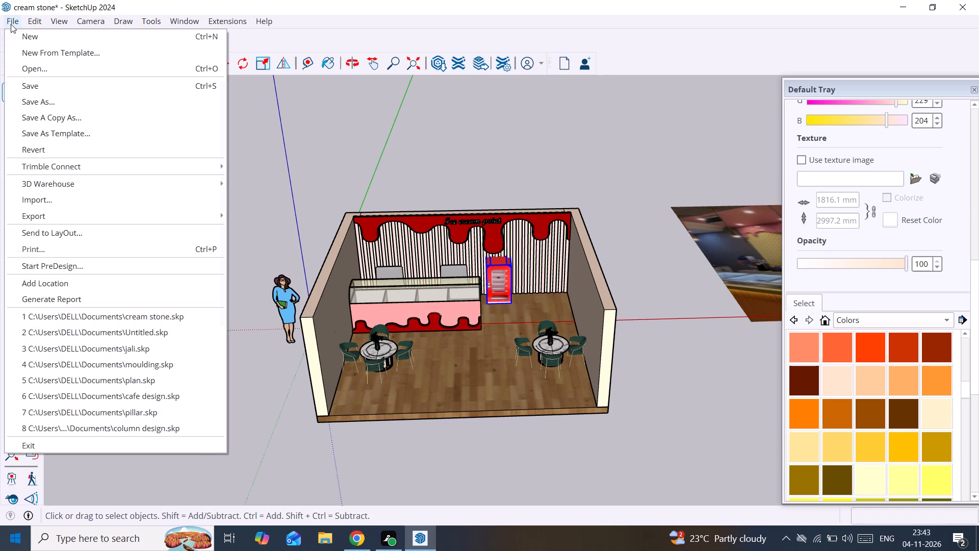
pyautogui.click(74, 194)
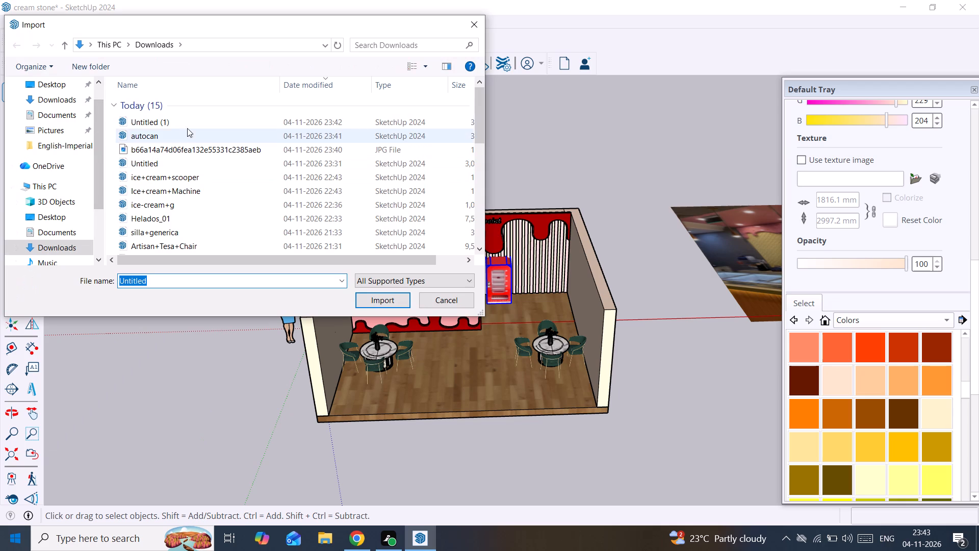
pyautogui.click(195, 122)
pyautogui.click(389, 294)
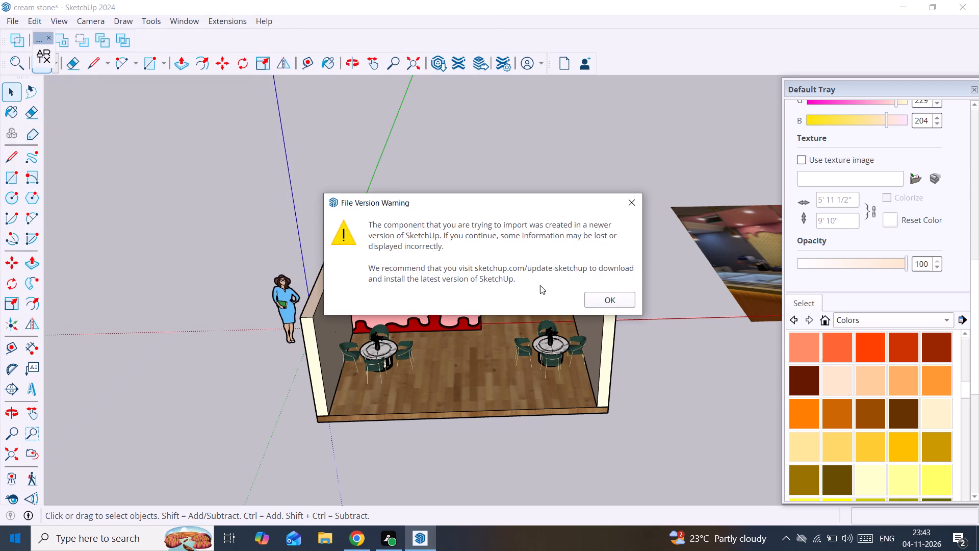
pyautogui.click(607, 296)
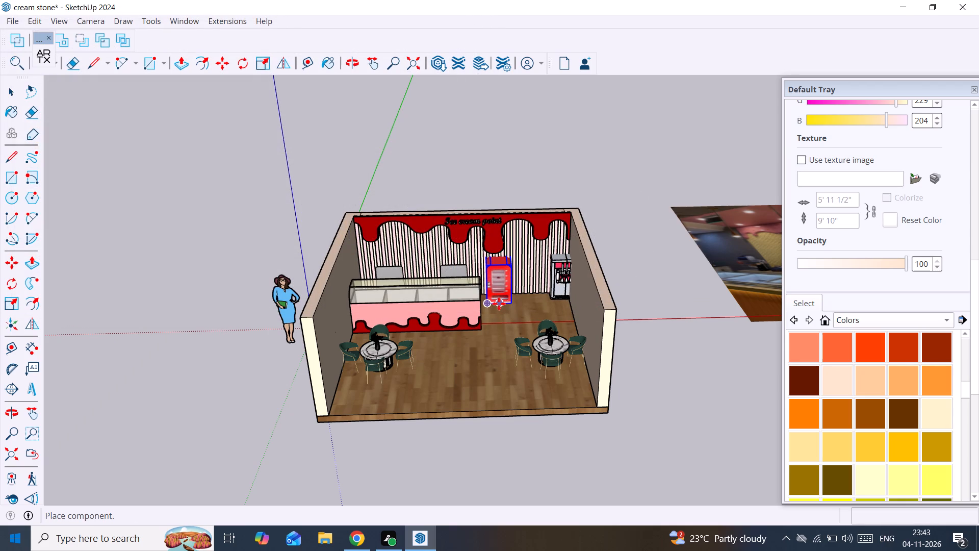
pyautogui.click(481, 307)
# Move the frozen yogurt machine down 1' from its bottom front corner onto the floor.
pyautogui.scroll(6, 597, 279)
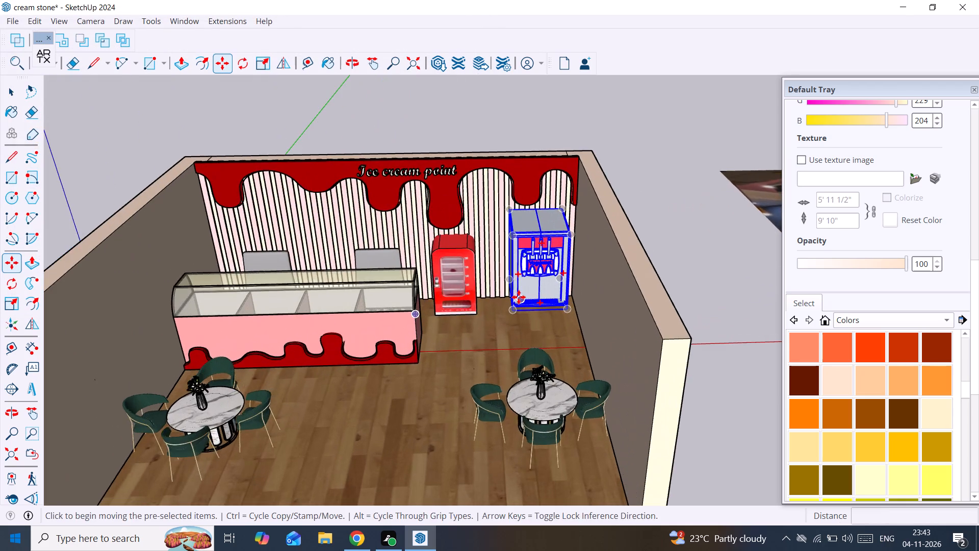
pyautogui.moveTo(516, 296); pyautogui.dragTo(569, 252, button='middle')
pyautogui.scroll(1, 566, 255)
pyautogui.scroll(6, 532, 295)
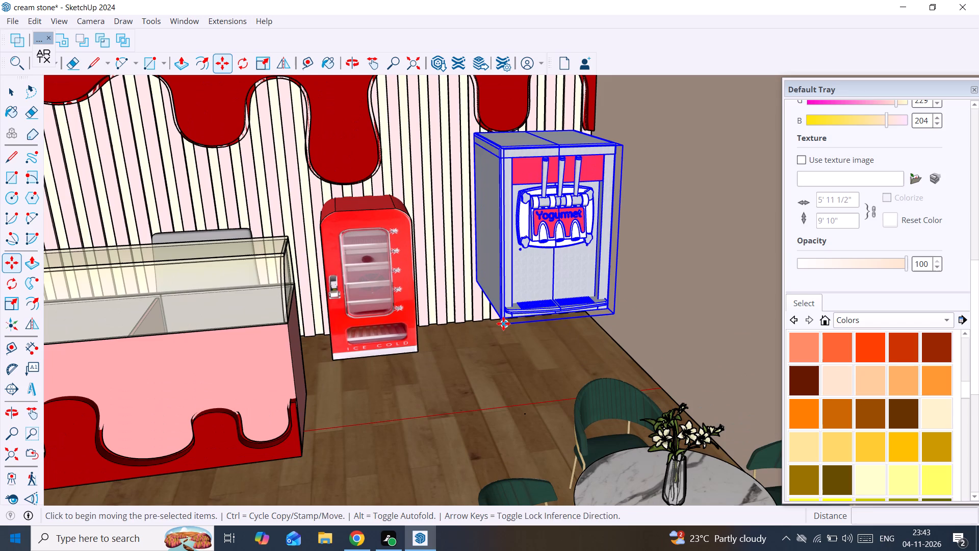
pyautogui.click(504, 322)
pyautogui.click(505, 366)
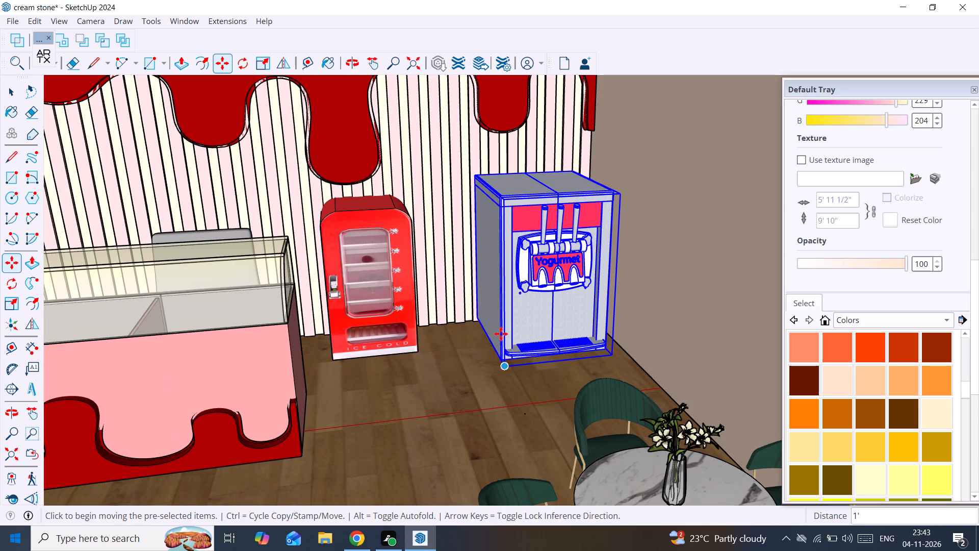
# Examine the frozen yogurt machine's size and position against the red vending machine, counter and walls from several angles.
pyautogui.scroll(2, 491, 273)
pyautogui.moveTo(490, 273); pyautogui.dragTo(383, 277, button='middle')
pyautogui.scroll(-13, 396, 270)
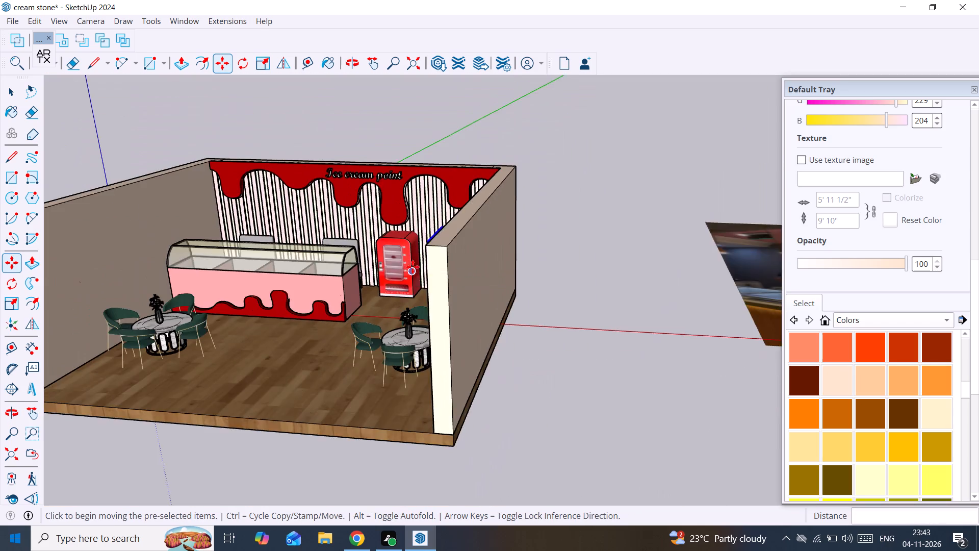
pyautogui.moveTo(429, 267); pyautogui.dragTo(603, 273, button='middle')
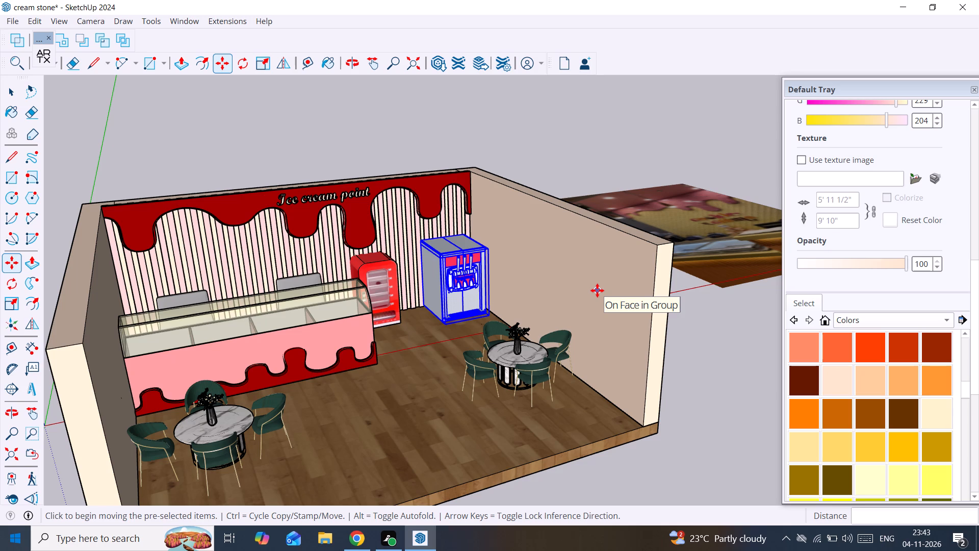
pyautogui.press('s')
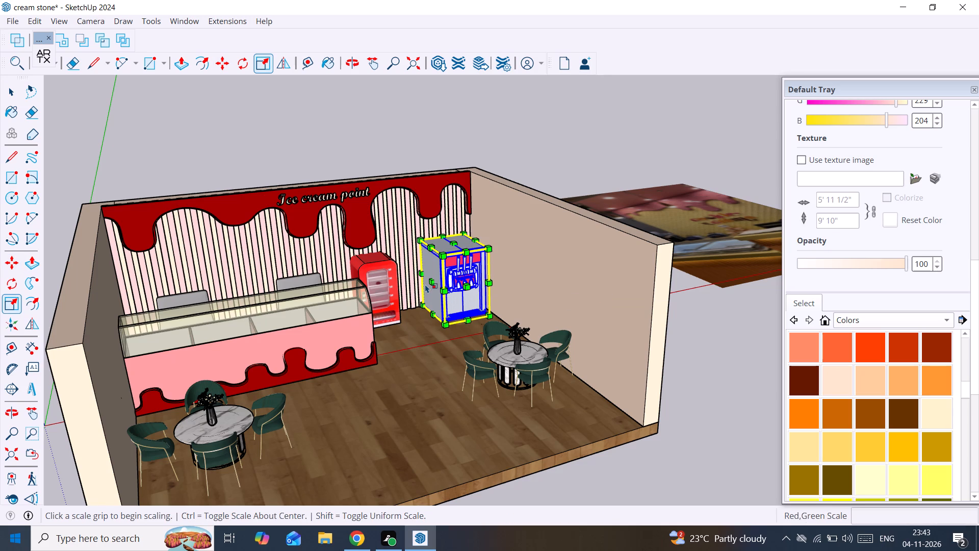
pyautogui.press('space')
pyautogui.moveTo(467, 241); pyautogui.dragTo(362, 319, button='middle')
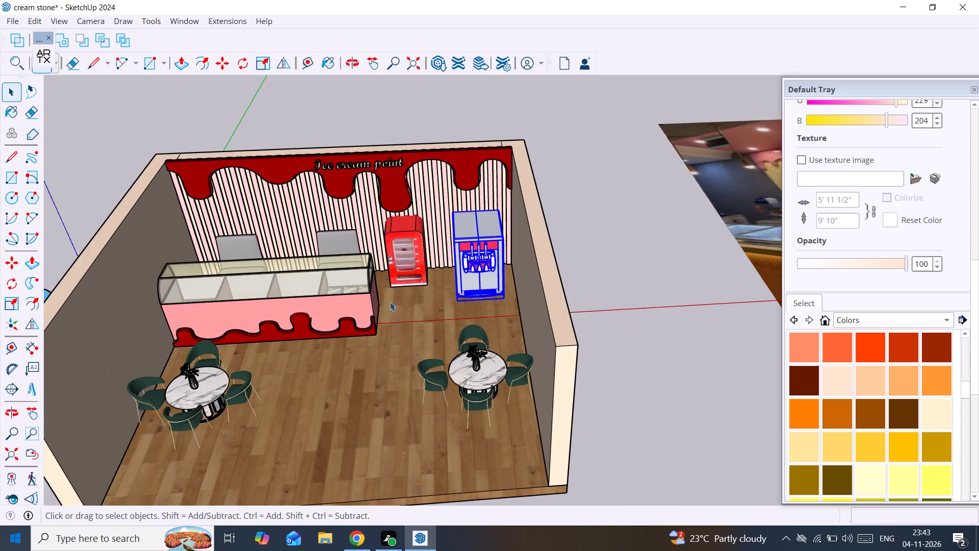
pyautogui.scroll(3, 441, 250)
pyautogui.scroll(1, 489, 205)
pyautogui.moveTo(491, 207); pyautogui.dragTo(459, 288, button='middle')
pyautogui.scroll(3, 527, 216)
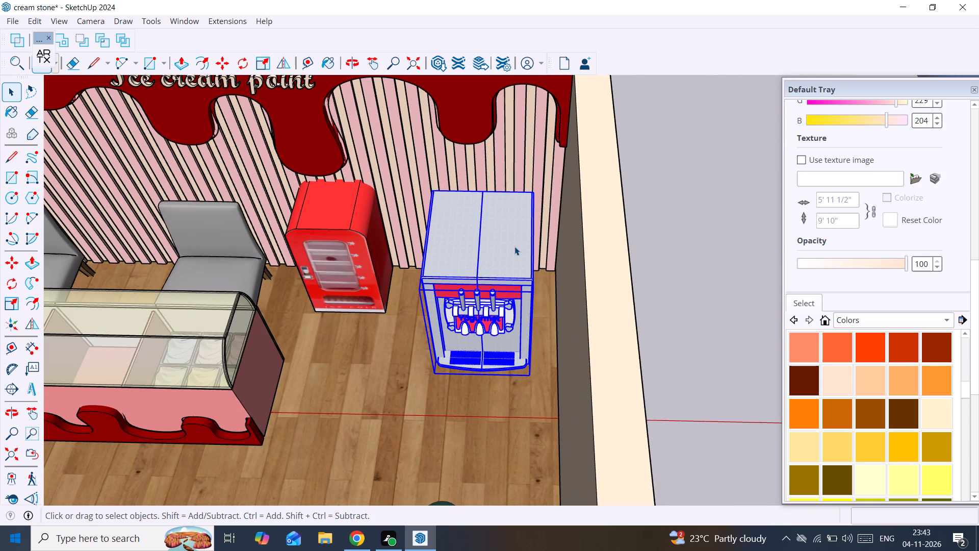
pyautogui.scroll(-4, 514, 251)
pyautogui.moveTo(505, 251); pyautogui.dragTo(525, 239, button='middle')
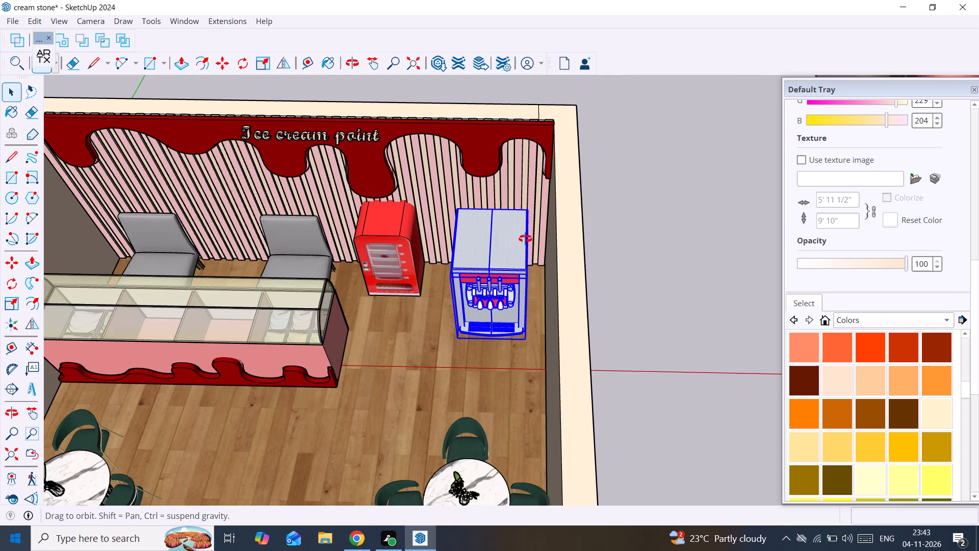
pyautogui.moveTo(525, 239); pyautogui.dragTo(595, 226, button='middle')
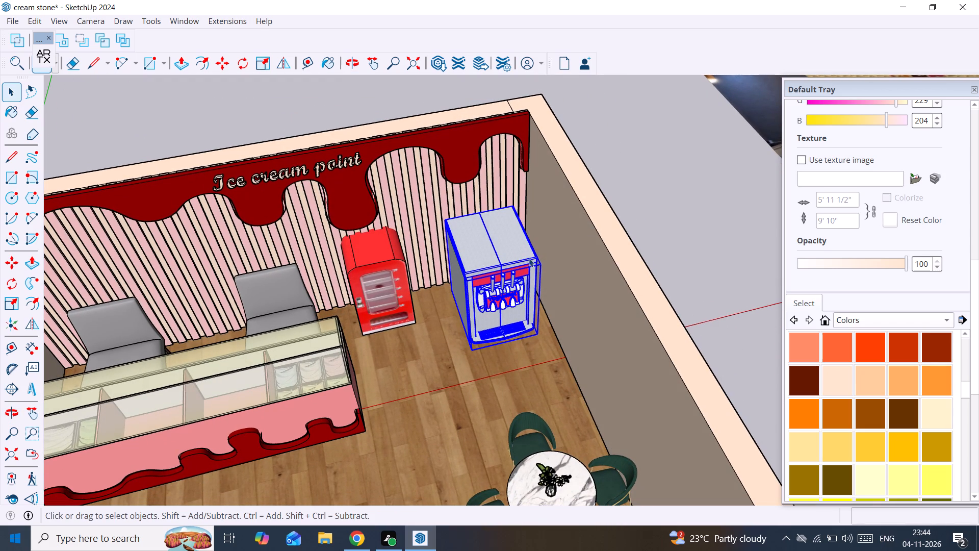
pyautogui.click(391, 268)
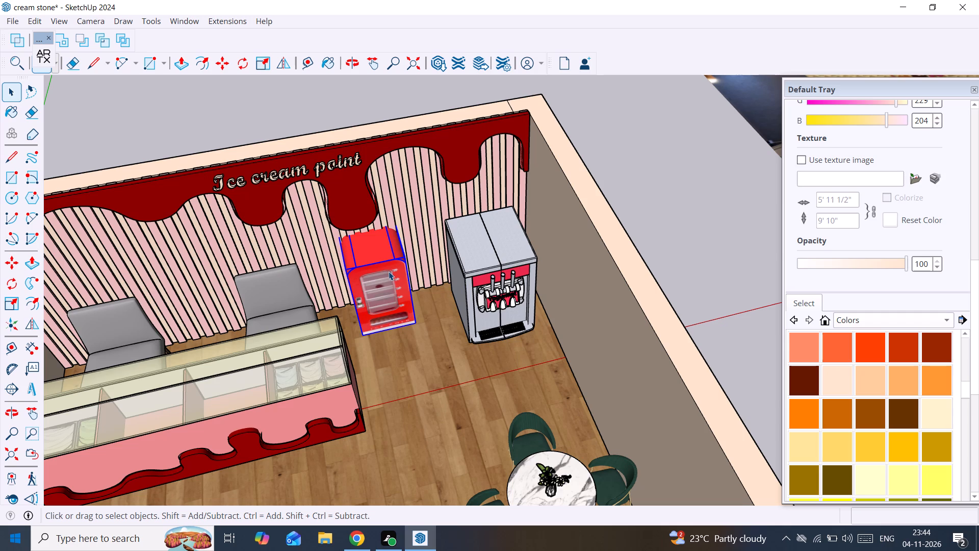
pyautogui.moveTo(369, 278); pyautogui.dragTo(308, 272, button='middle')
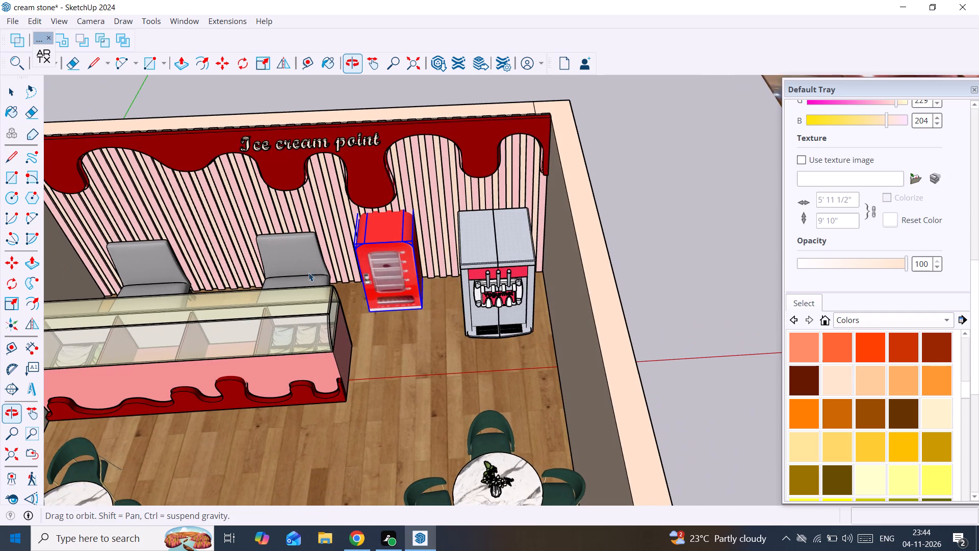
pyautogui.scroll(-4, 297, 304)
pyautogui.moveTo(297, 313); pyautogui.dragTo(437, 307, button='middle')
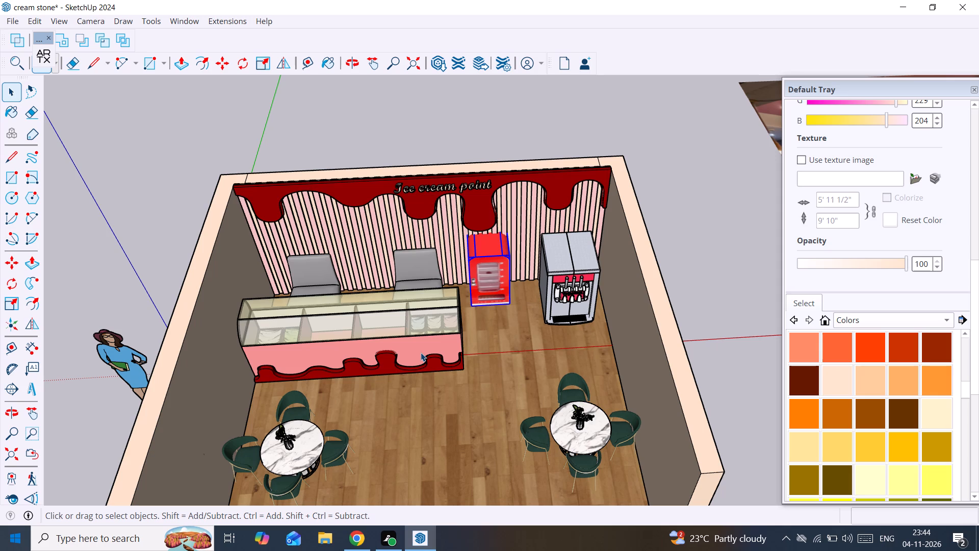
# Select the glass display counter together with its pink dripping front panel and make them one group.
pyautogui.click(421, 353)
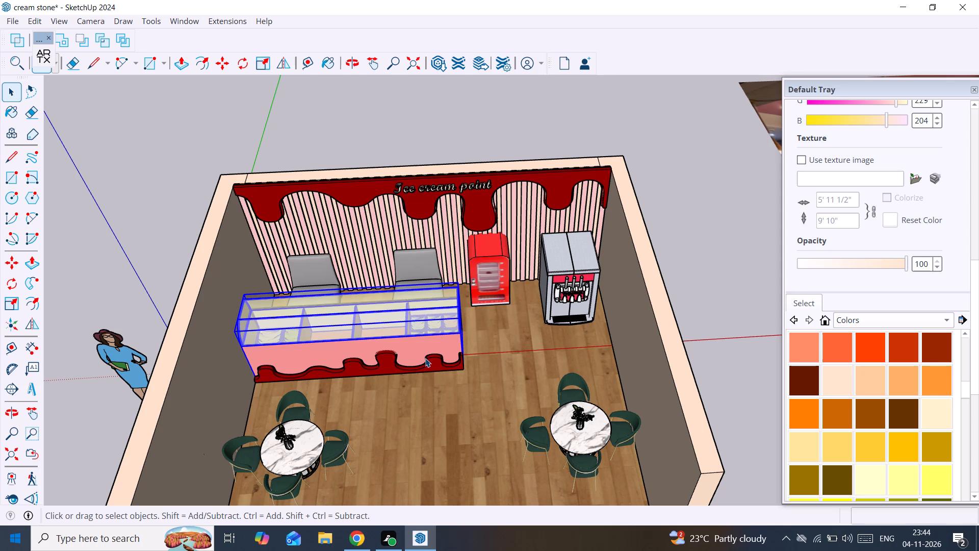
pyautogui.click(425, 358)
pyautogui.keyDown('ctrl'); pyautogui.click(429, 318); pyautogui.keyUp('ctrl')
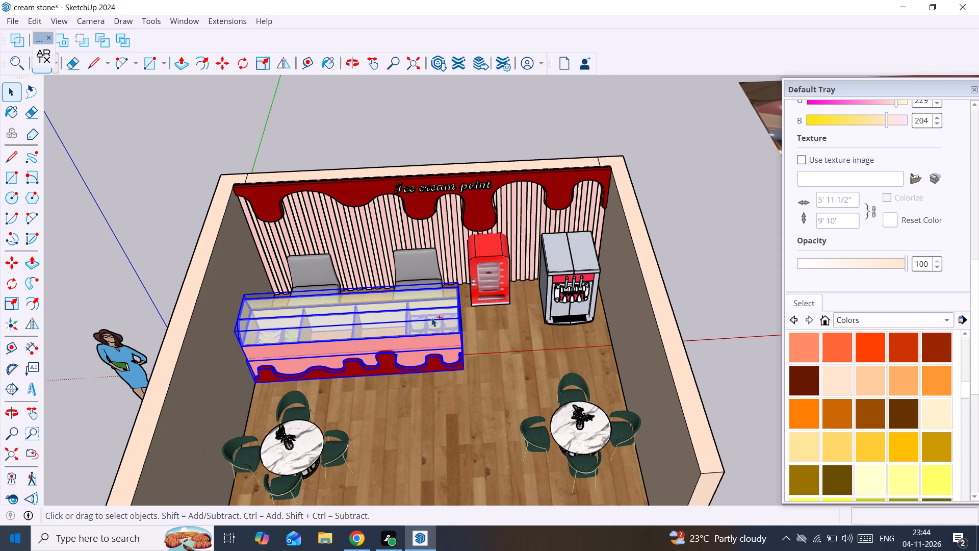
pyautogui.keyDown('ctrl'); pyautogui.moveTo(453, 323); pyautogui.dragTo(192, 322, button='middle'); pyautogui.keyUp('ctrl')
pyautogui.rightClick(438, 268)
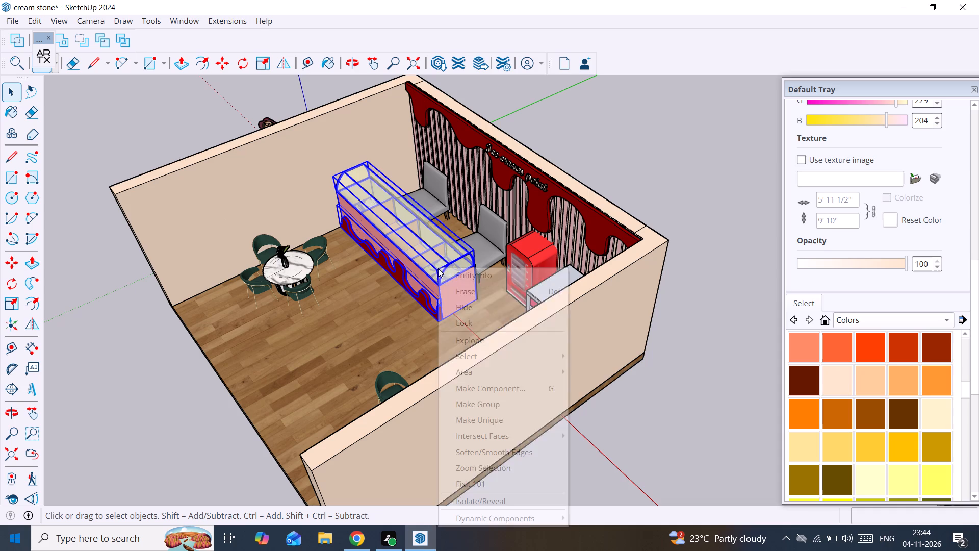
pyautogui.click(497, 404)
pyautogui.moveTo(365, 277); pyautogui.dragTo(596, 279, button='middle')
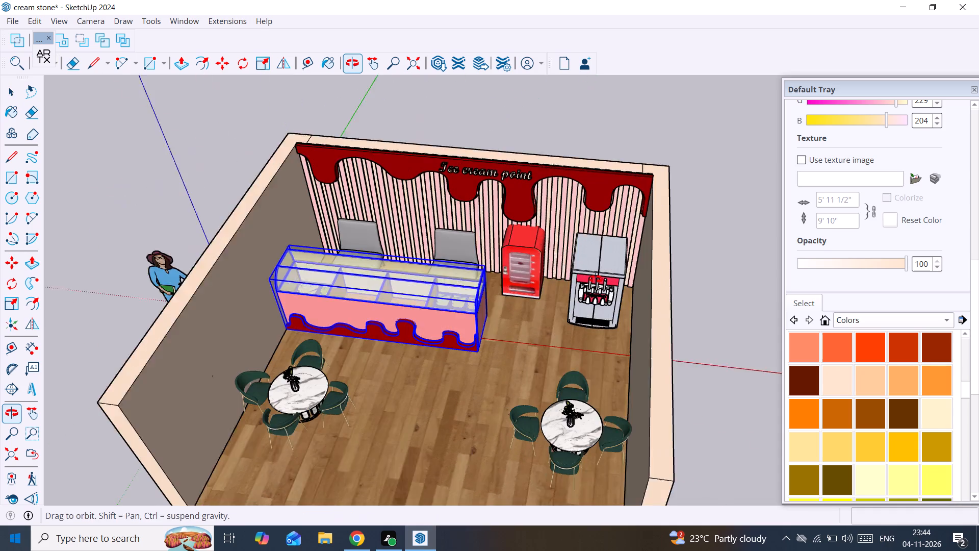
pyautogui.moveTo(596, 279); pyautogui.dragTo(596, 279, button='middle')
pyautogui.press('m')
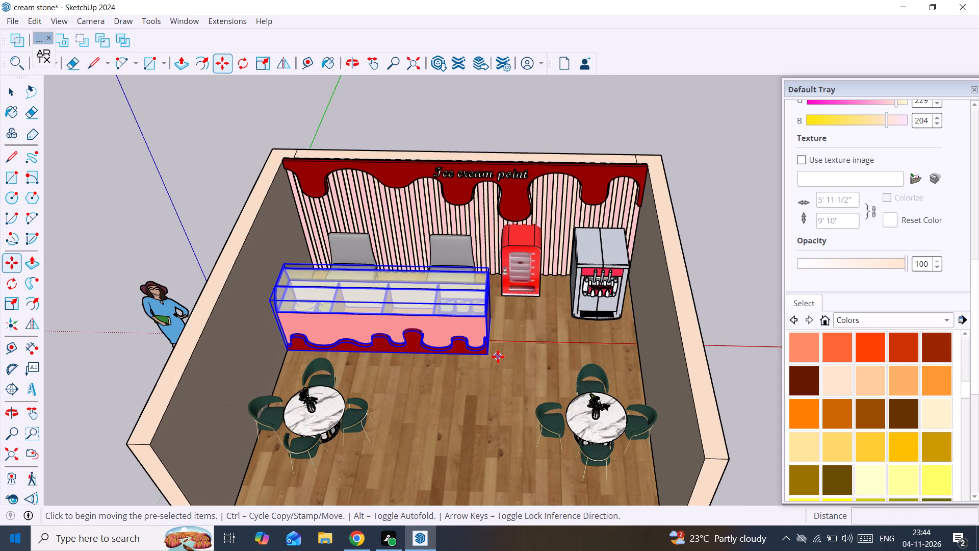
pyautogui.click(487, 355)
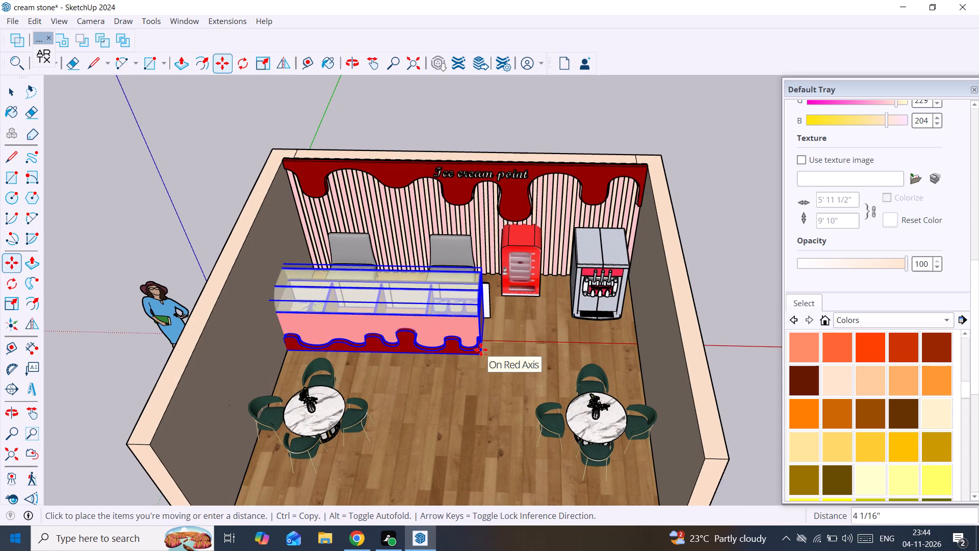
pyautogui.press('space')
# Open the counter group down to its grey rear panels and paint all four panels dark red.
pyautogui.moveTo(514, 340); pyautogui.dragTo(0, 397, button='middle')
pyautogui.scroll(2, 505, 212)
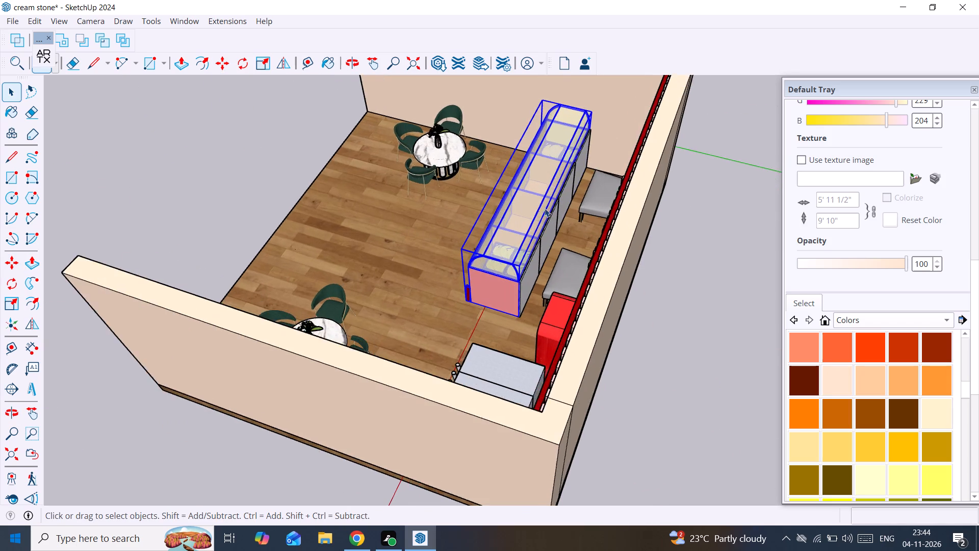
pyautogui.scroll(6, 550, 216)
pyautogui.moveTo(549, 220); pyautogui.dragTo(468, 216, button='middle')
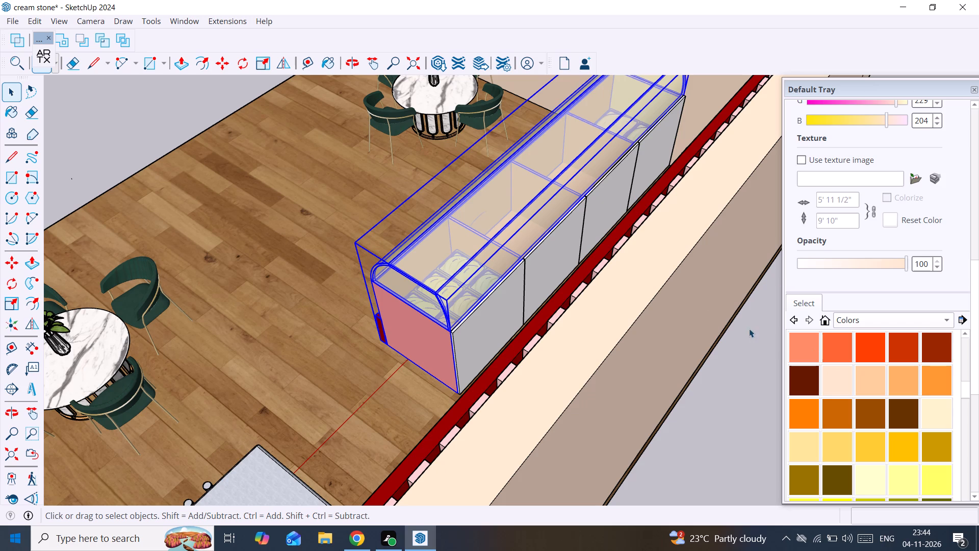
pyautogui.doubleClick(554, 245)
pyautogui.doubleClick(552, 257)
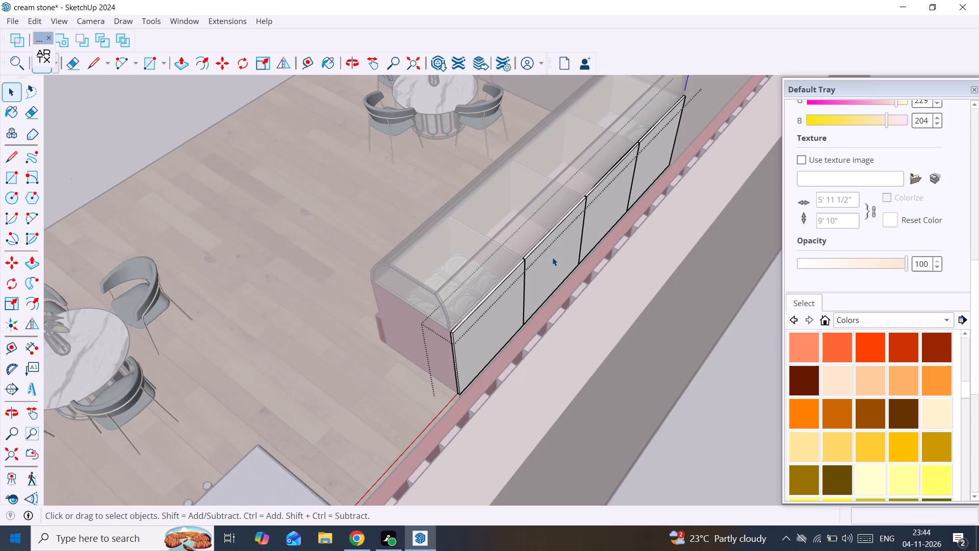
pyautogui.click(552, 257)
pyautogui.tripleClick(549, 255)
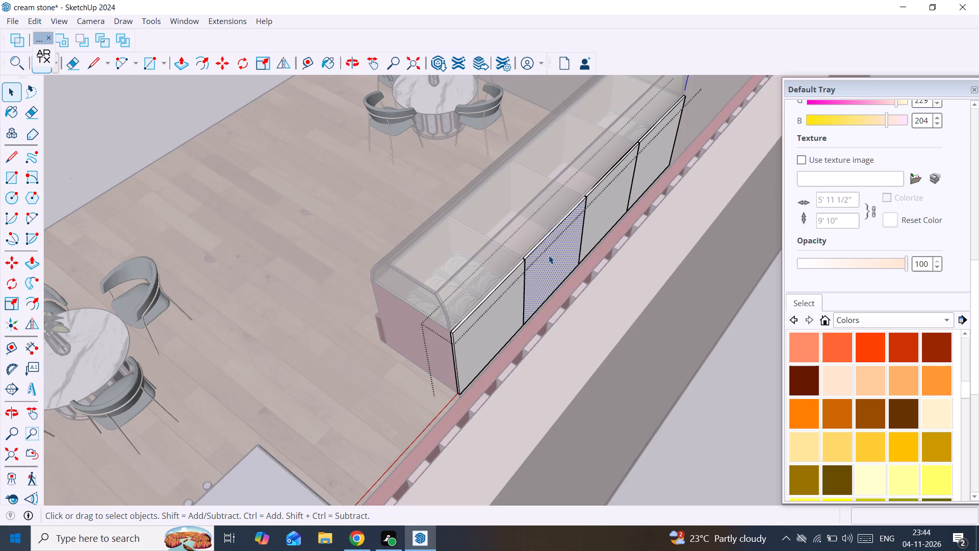
pyautogui.click(549, 255)
pyautogui.tripleClick(549, 255)
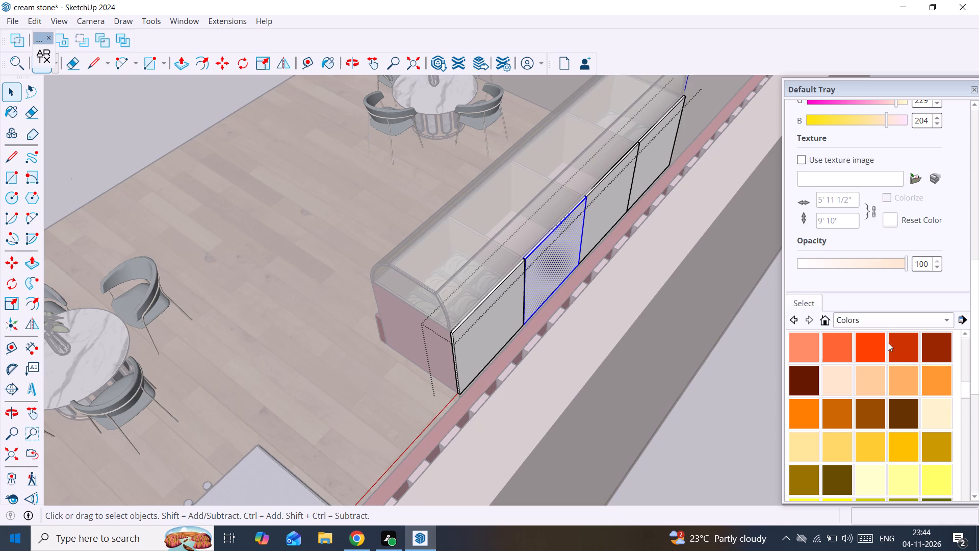
pyautogui.scroll(3, 832, 385)
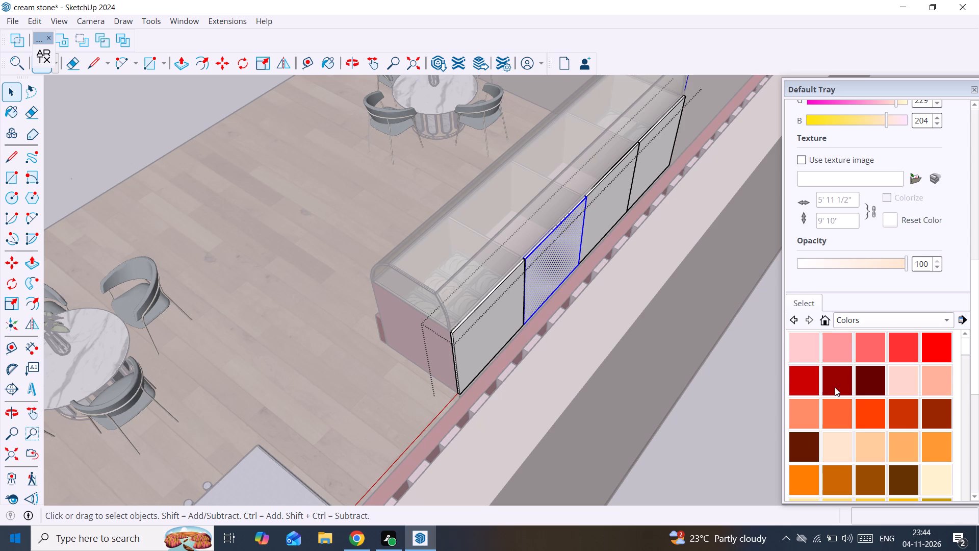
pyautogui.click(836, 384)
pyautogui.click(555, 269)
pyautogui.click(492, 306)
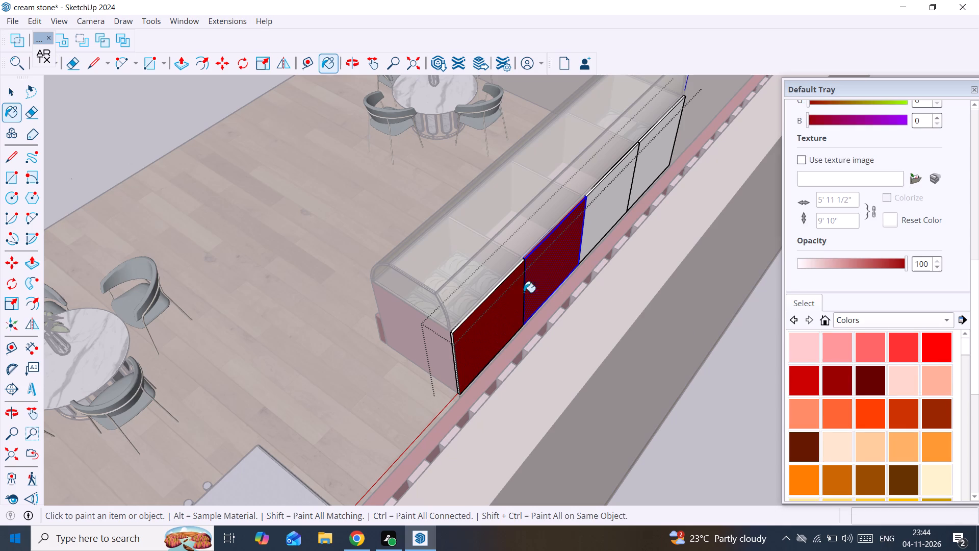
pyautogui.moveTo(605, 237); pyautogui.dragTo(605, 230)
pyautogui.click(639, 167)
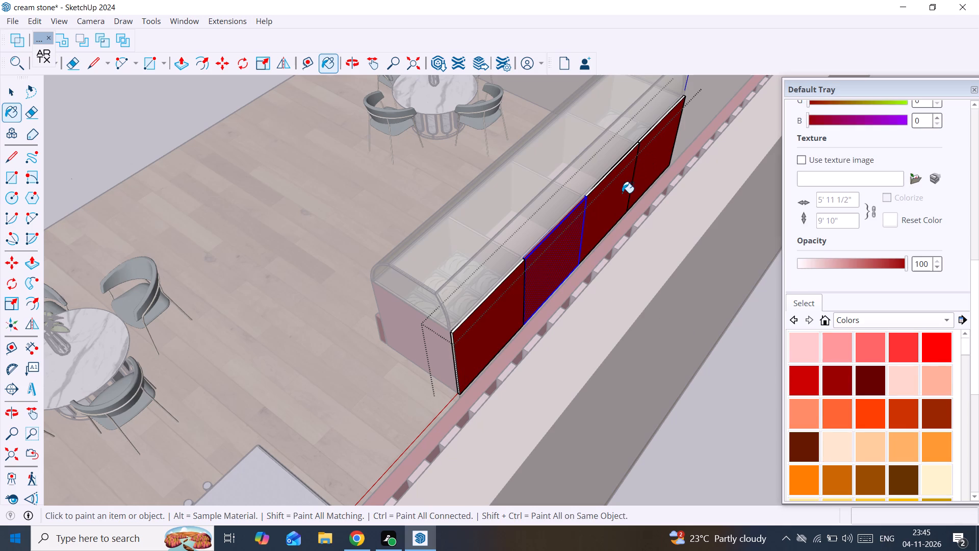
# Repaint the counter's rear panels a darker maroon, leaving out the second one from the vending machine end.
pyautogui.press('space')
pyautogui.tripleClick(619, 193)
pyautogui.click(618, 192)
pyautogui.keyDown('ctrl'); pyautogui.tripleClick(668, 155); pyautogui.keyUp('ctrl')
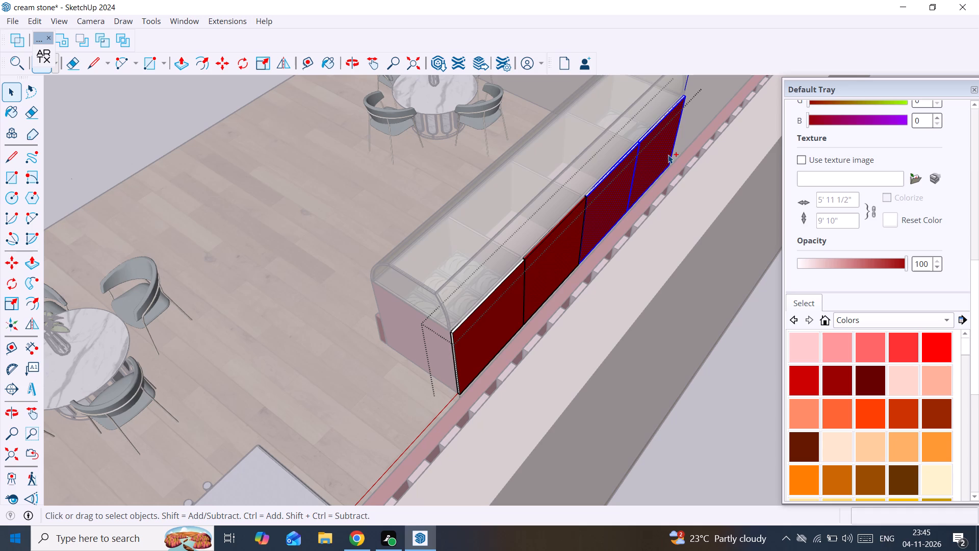
pyautogui.keyDown('ctrl'); pyautogui.tripleClick(503, 298); pyautogui.keyUp('ctrl')
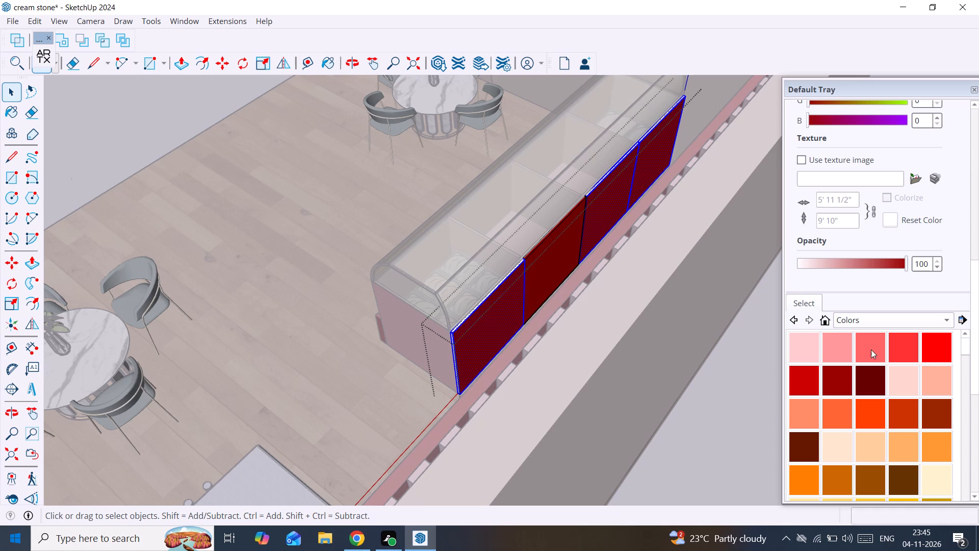
pyautogui.moveTo(869, 372); pyautogui.dragTo(865, 372)
pyautogui.click(646, 141)
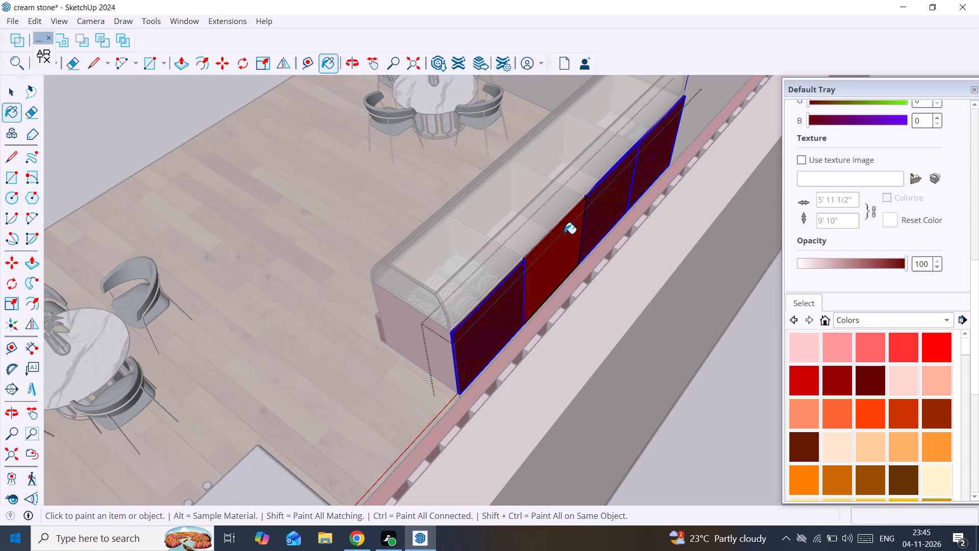
pyautogui.scroll(-8, 564, 234)
pyautogui.moveTo(544, 241); pyautogui.dragTo(755, 217, button='middle')
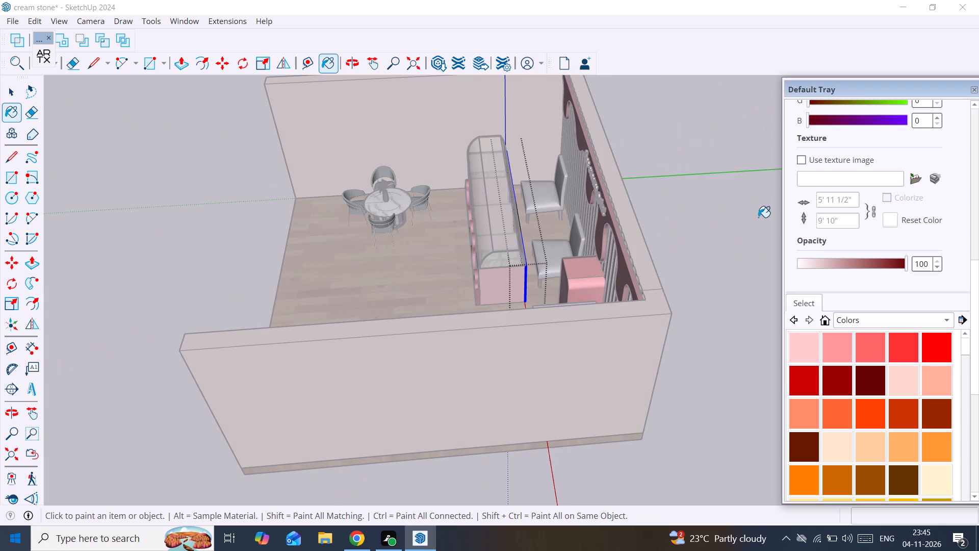
# Finish painting and leave the counter group's editing context to return to the whole model.
pyautogui.click(757, 206)
pyautogui.press('space')
pyautogui.press('space')
pyautogui.click(688, 161)
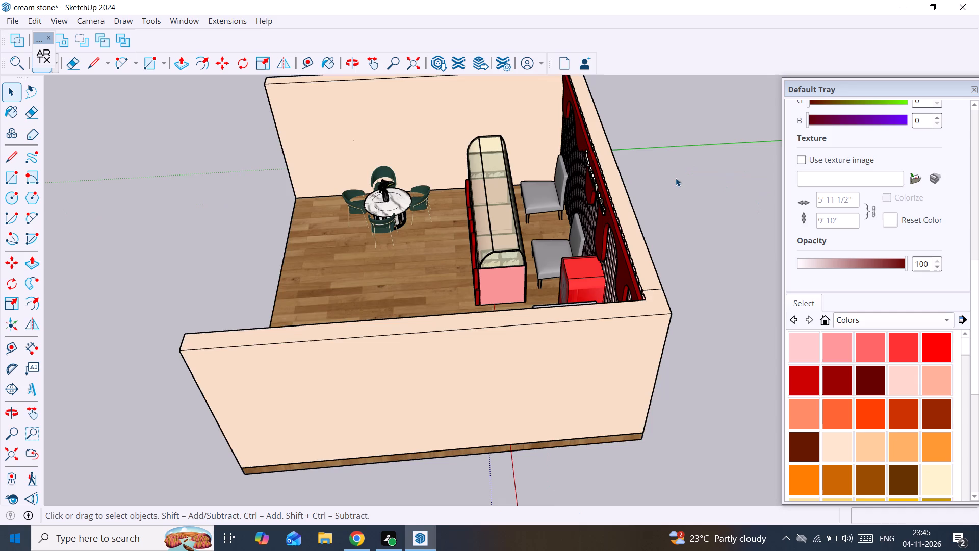
# Examine the whole shop layout from the front, including the counter, machines and seating.
pyautogui.scroll(-5, 518, 251)
pyautogui.moveTo(313, 273); pyautogui.dragTo(588, 262, button='middle')
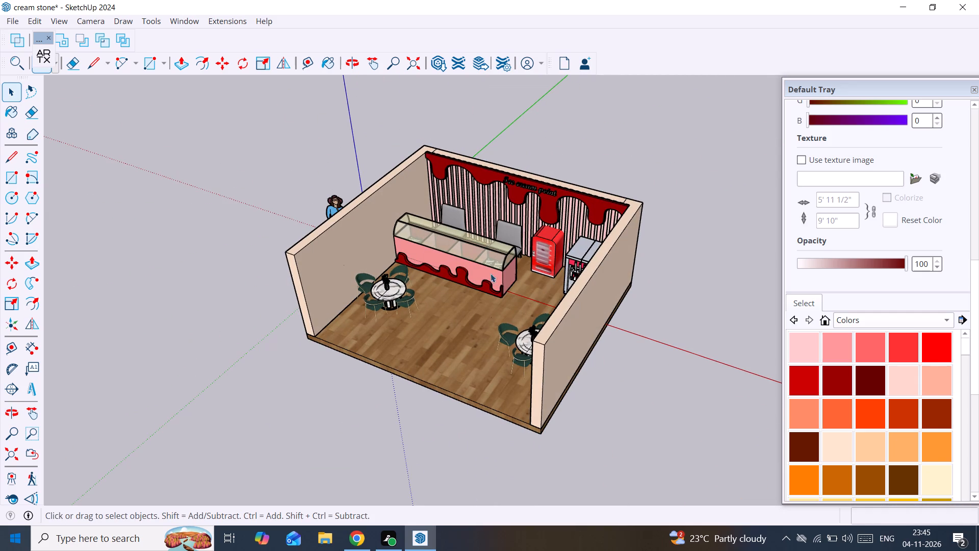
pyautogui.scroll(2, 454, 298)
pyautogui.scroll(2, 403, 267)
pyautogui.moveTo(419, 267); pyautogui.dragTo(536, 269, button='middle')
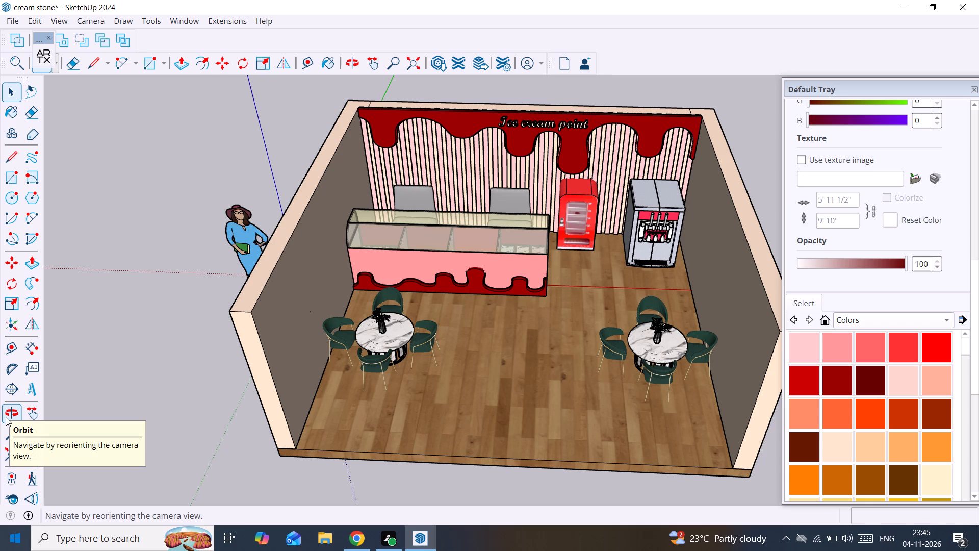
pyautogui.scroll(-5, 0, 232)
pyautogui.scroll(-8, 373, 193)
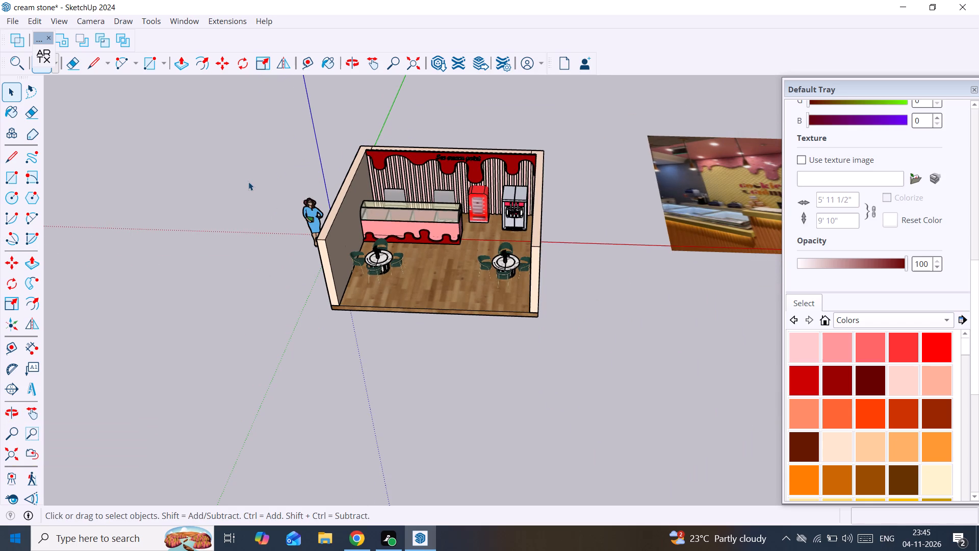
pyautogui.scroll(2, 354, 223)
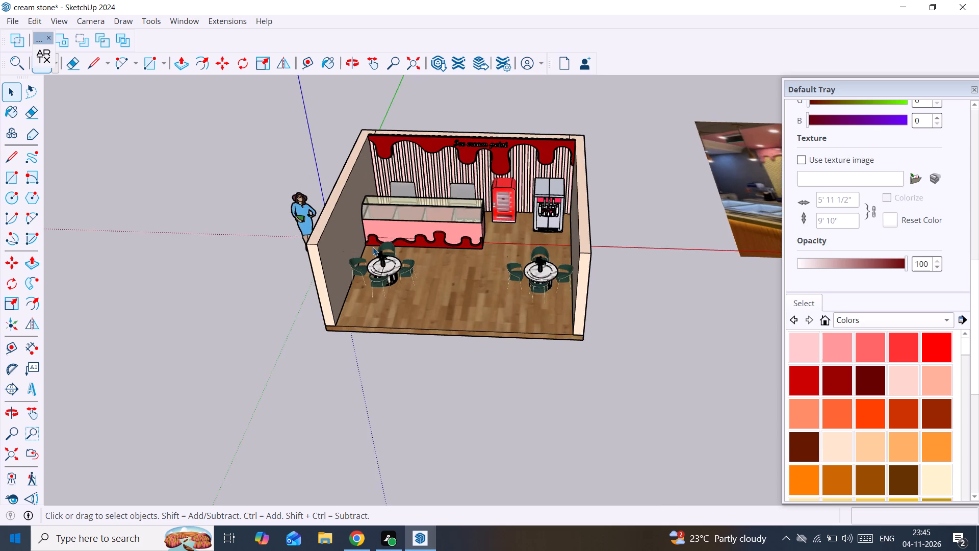
pyautogui.scroll(7, 373, 247)
pyautogui.moveTo(367, 245); pyautogui.dragTo(348, 241, button='middle')
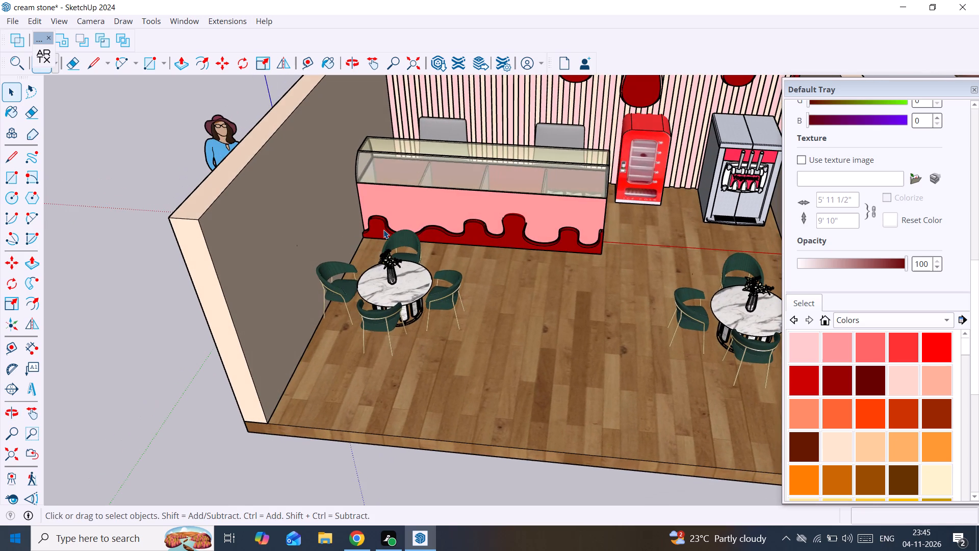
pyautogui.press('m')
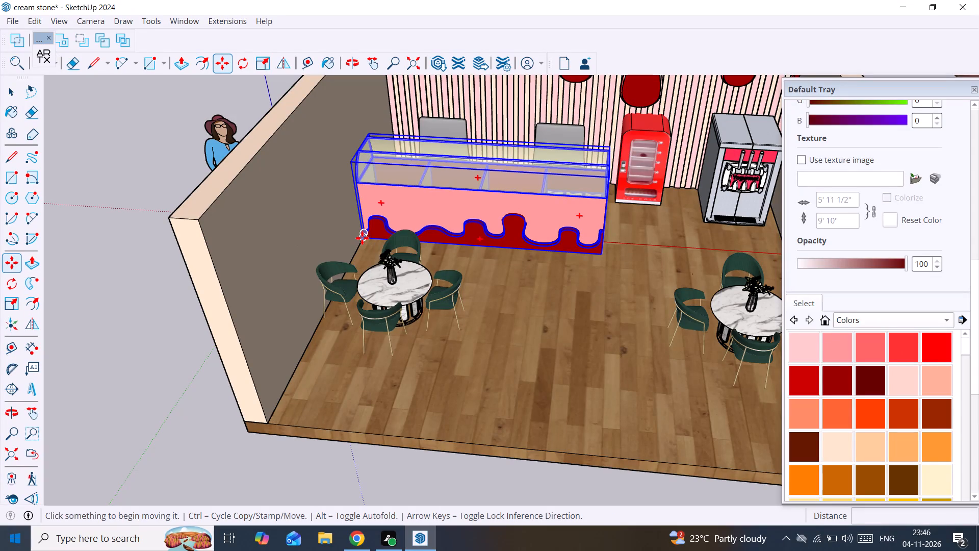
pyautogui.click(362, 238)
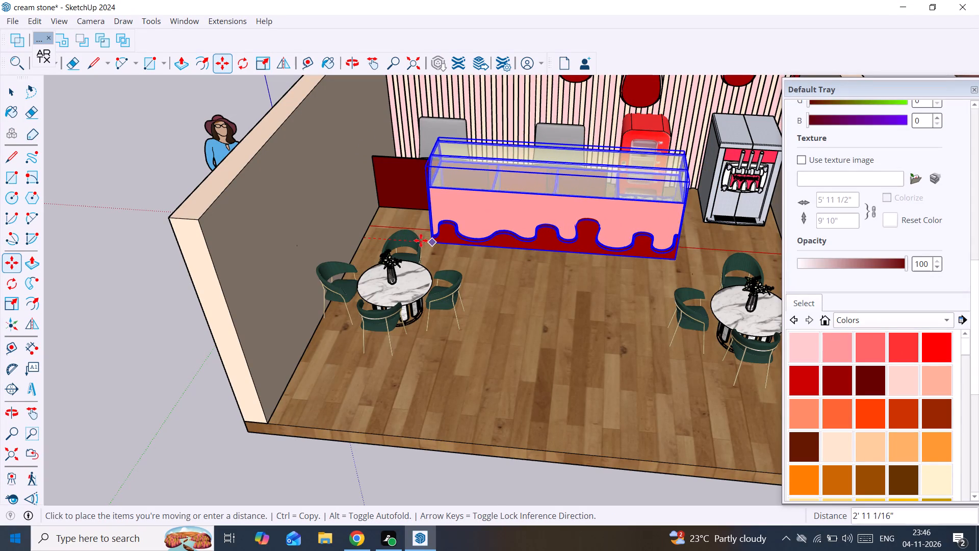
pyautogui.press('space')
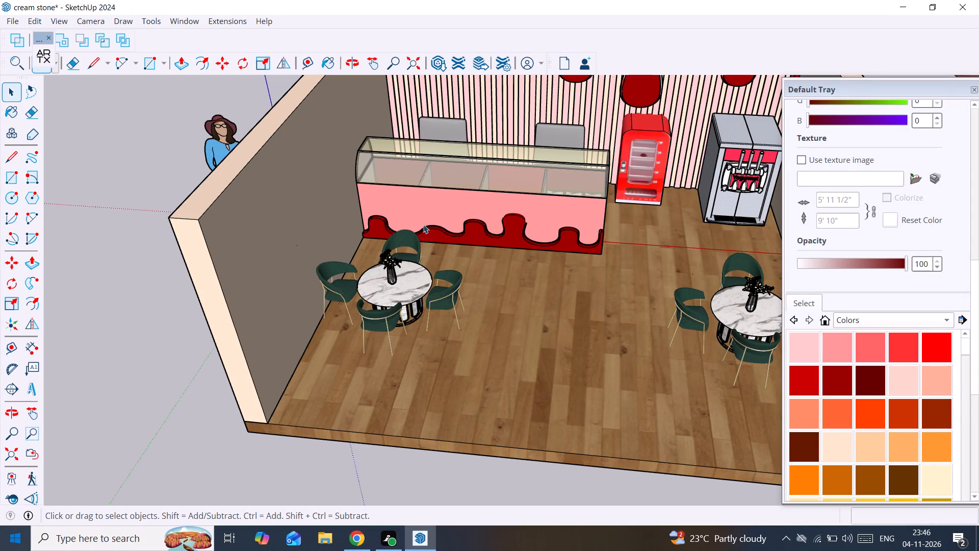
# Select the display counter together with its dark red rear panels and make them one group.
pyautogui.click(453, 224)
pyautogui.moveTo(570, 227); pyautogui.dragTo(162, 339, button='middle')
pyautogui.scroll(3, 584, 285)
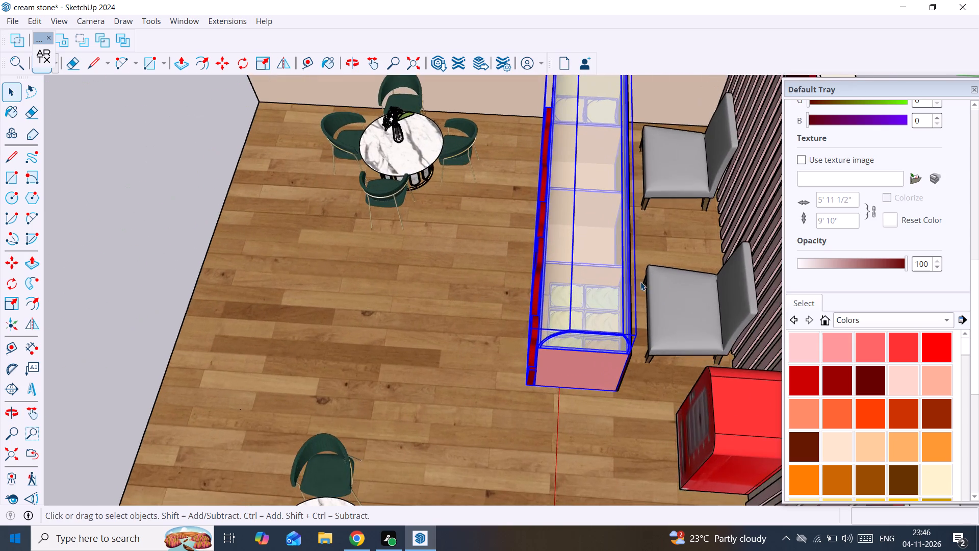
pyautogui.scroll(1, 657, 288)
pyautogui.moveTo(625, 276); pyautogui.dragTo(462, 257, button='middle')
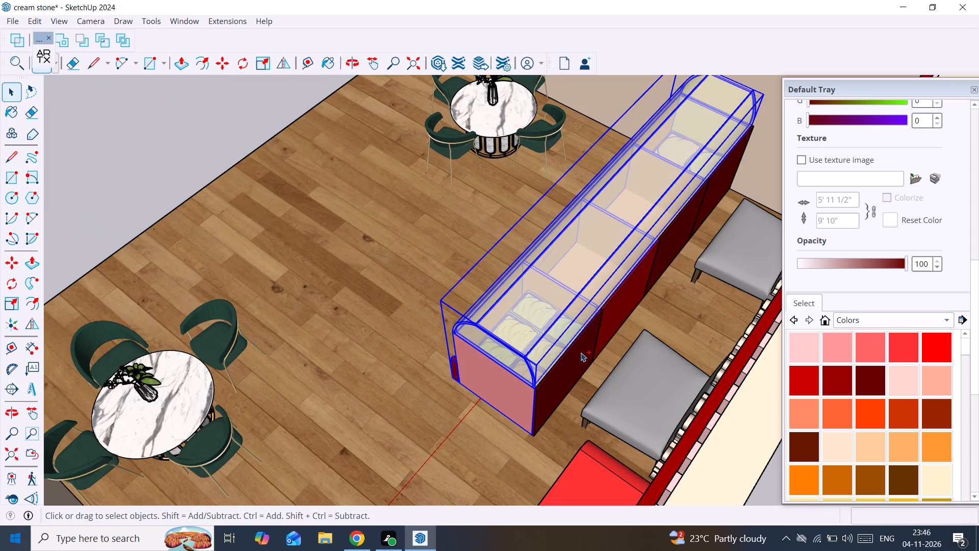
pyautogui.keyDown('ctrl'); pyautogui.click(581, 353); pyautogui.keyUp('ctrl')
pyautogui.rightClick(490, 348)
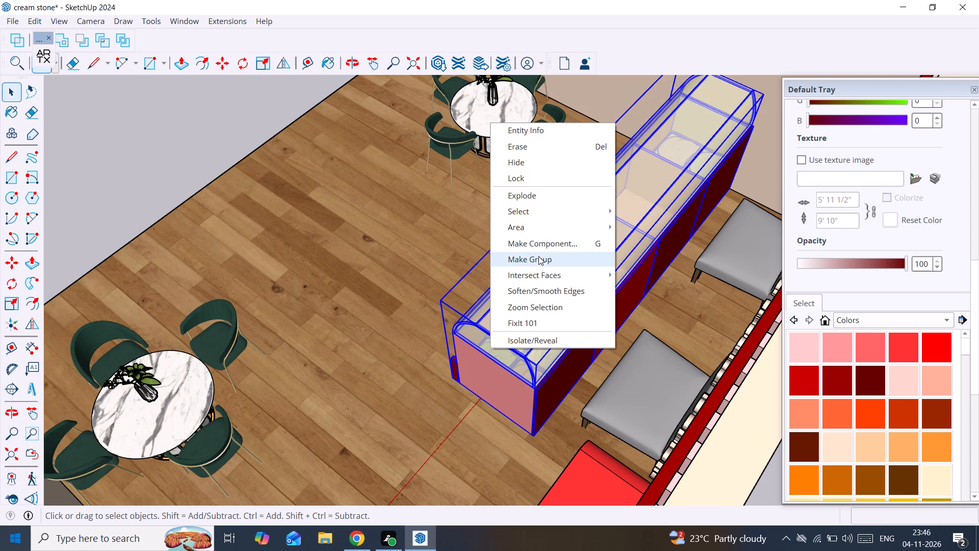
pyautogui.click(538, 256)
# Move the grouped counter about 3' 10 1/2" along the red axis towards the frozen yogurt machine.
pyautogui.moveTo(437, 357); pyautogui.dragTo(924, 328, button='middle')
pyautogui.scroll(-5, 409, 328)
pyautogui.moveTo(365, 330); pyautogui.dragTo(478, 319, button='middle')
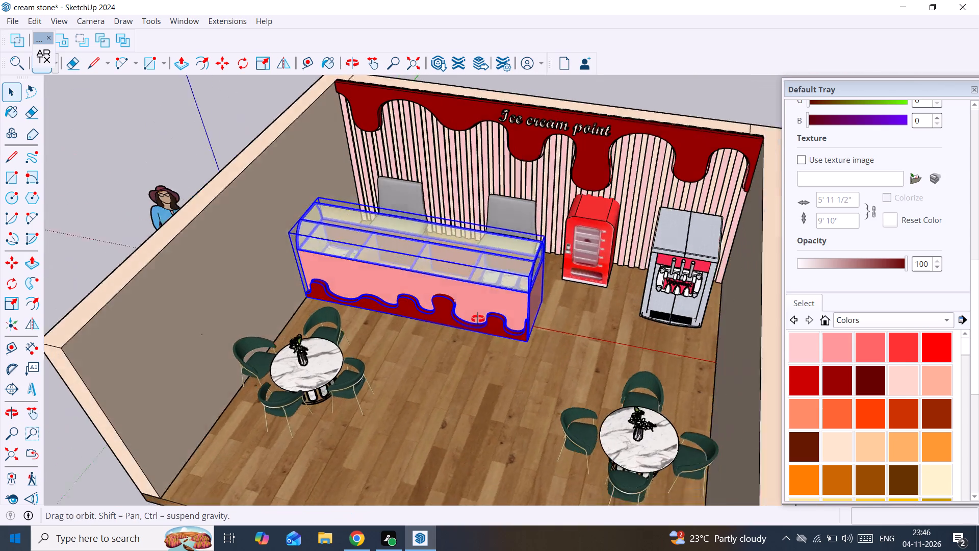
pyautogui.moveTo(478, 319); pyautogui.dragTo(501, 316, button='middle')
pyautogui.press('m')
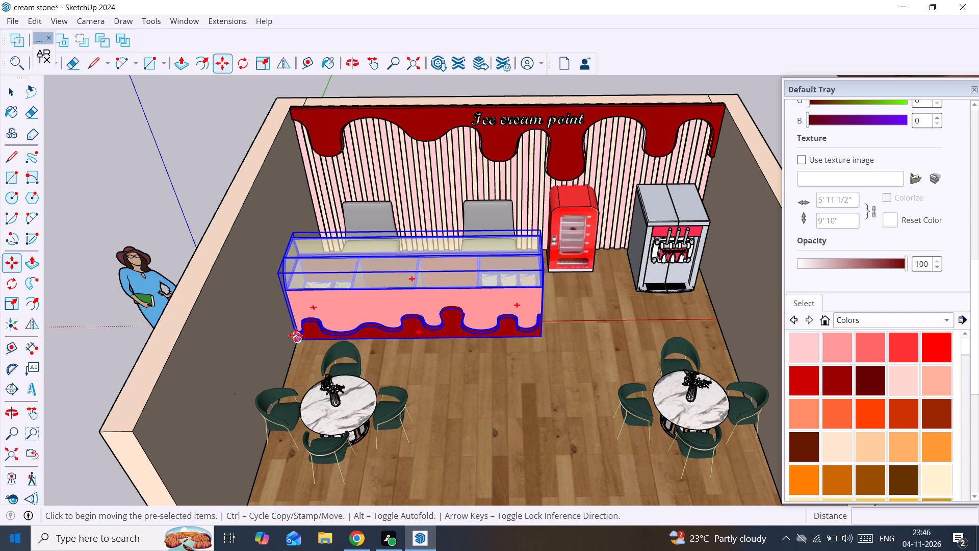
pyautogui.click(297, 338)
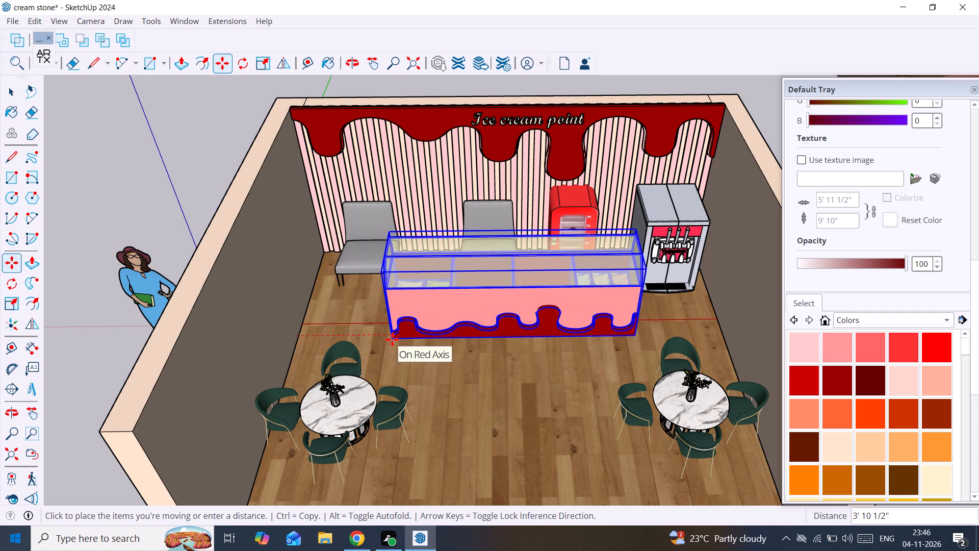
pyautogui.click(393, 339)
pyautogui.press('space')
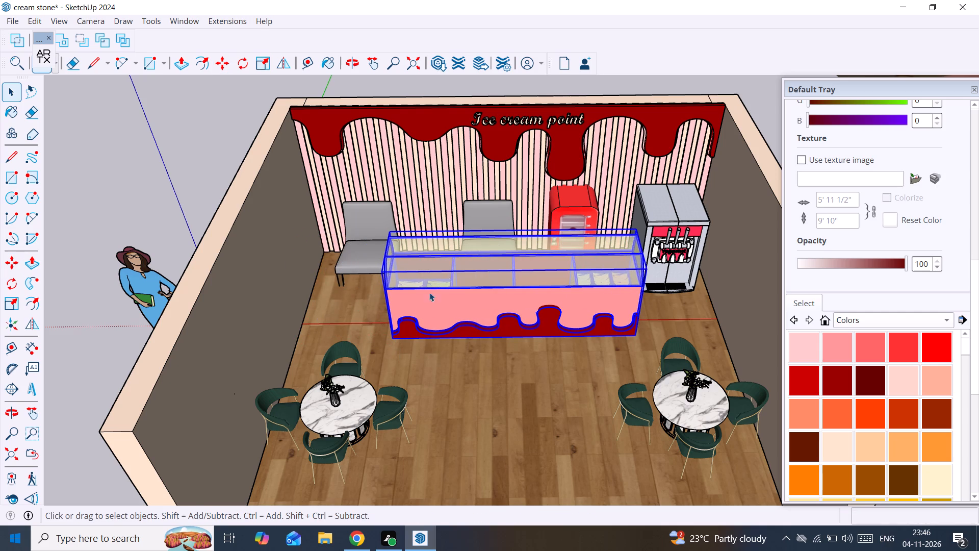
# Rotate the frozen yogurt machine 90 degrees about the vertical axis at its rear corner nearest the red vending machine.
pyautogui.click(558, 221)
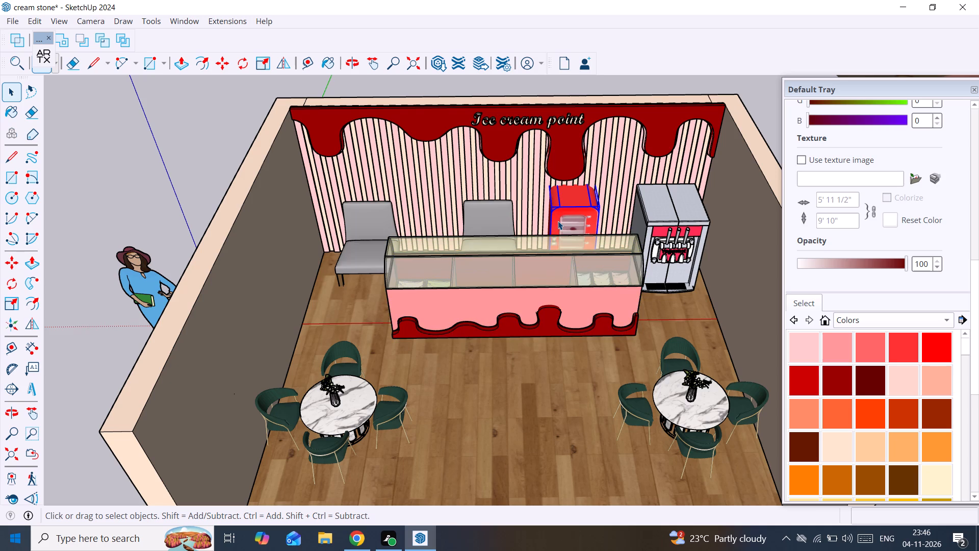
pyautogui.click(673, 212)
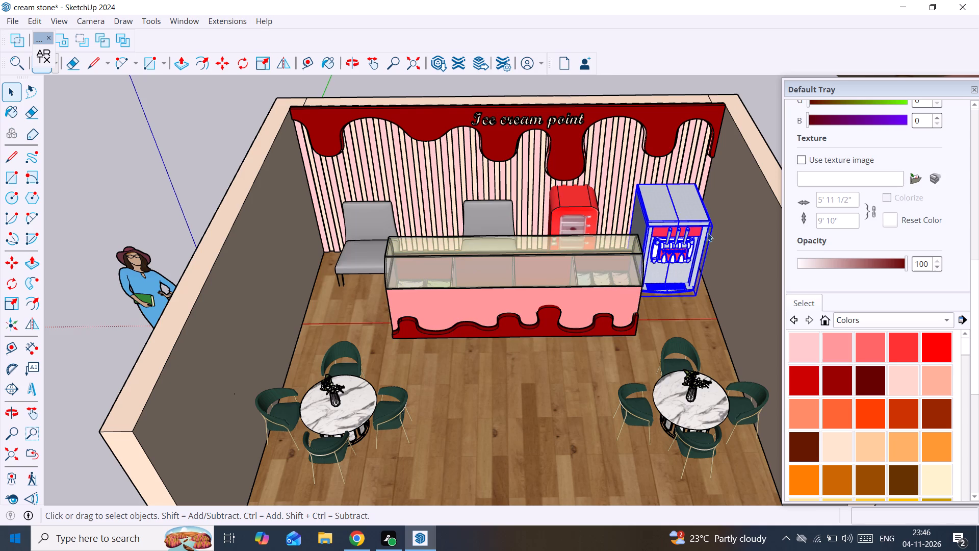
pyautogui.moveTo(709, 241); pyautogui.dragTo(673, 243, button='middle')
pyautogui.press('q')
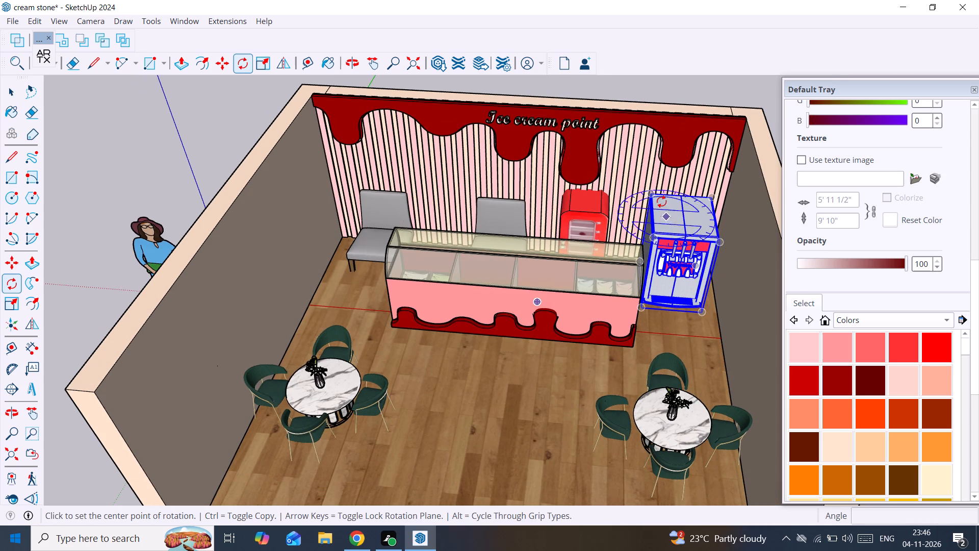
pyautogui.press('Up')
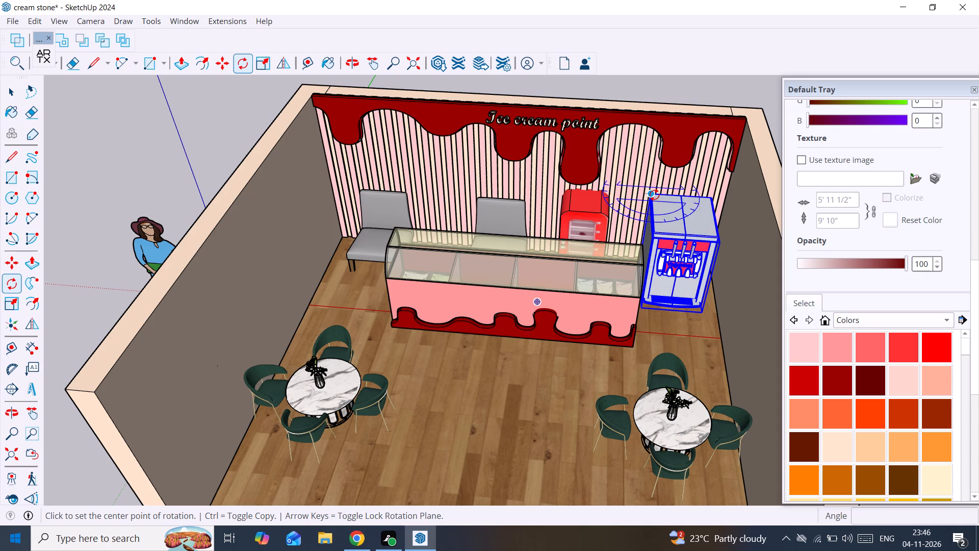
pyautogui.click(654, 195)
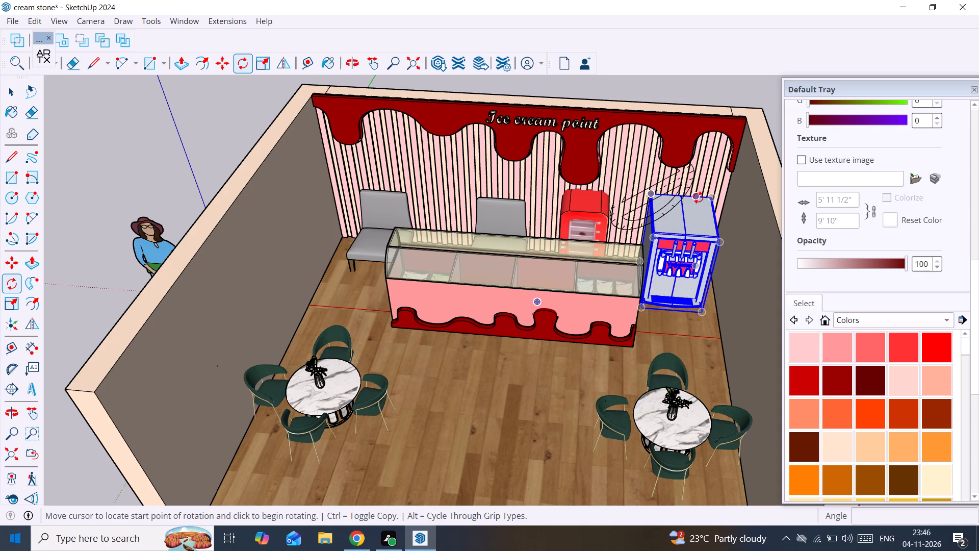
pyautogui.press('space')
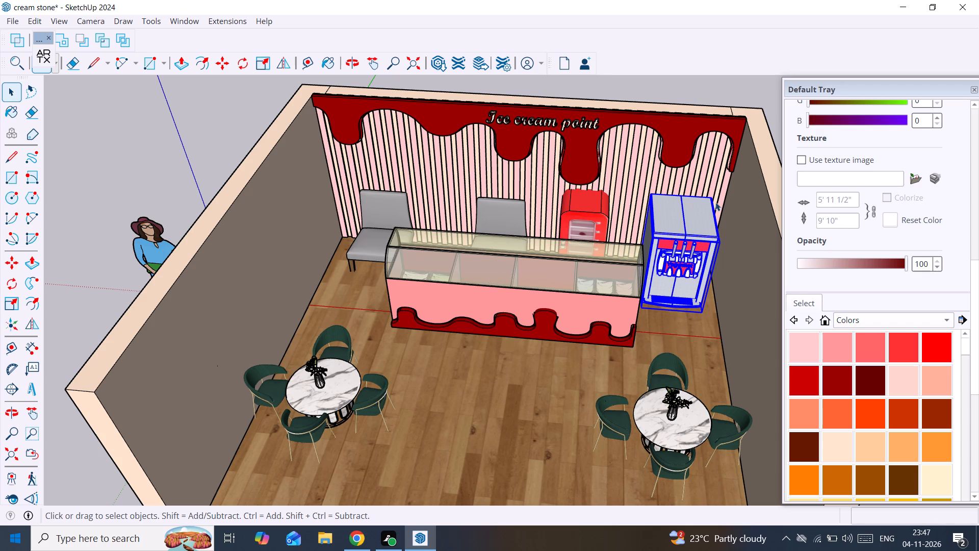
pyautogui.press('q')
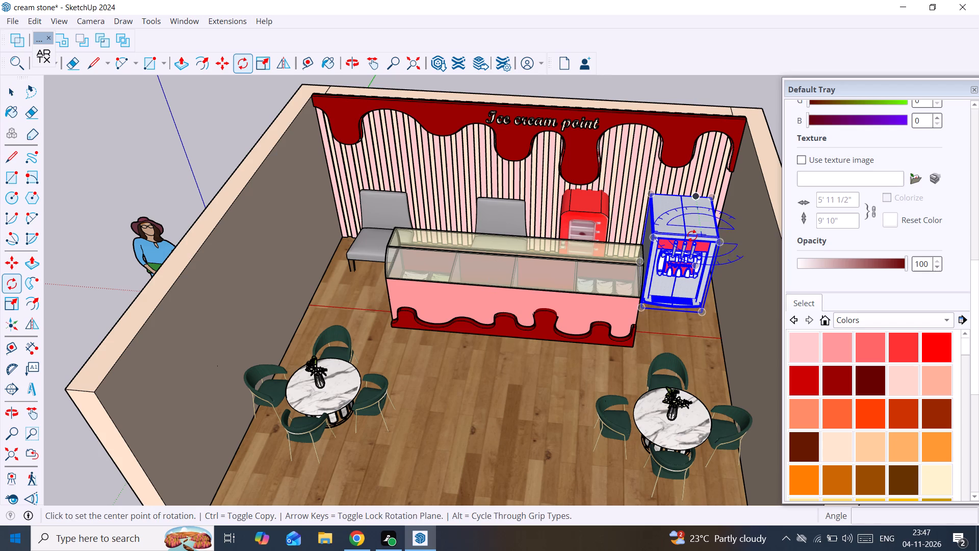
pyautogui.press('Up')
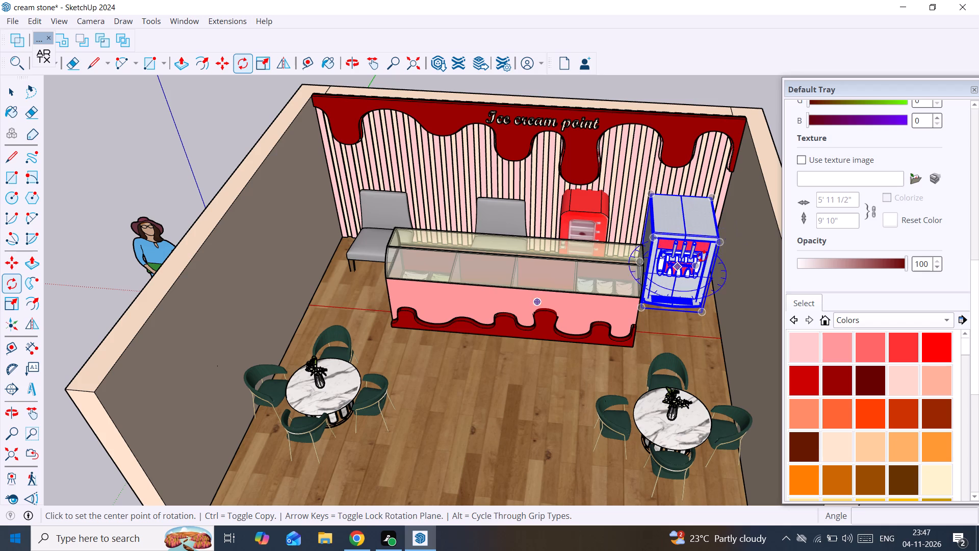
pyautogui.click(652, 194)
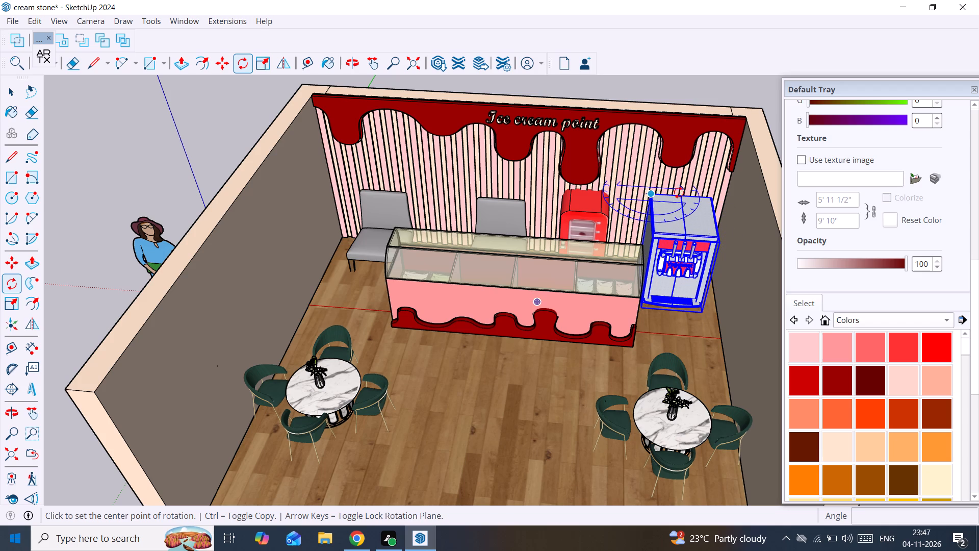
pyautogui.click(714, 196)
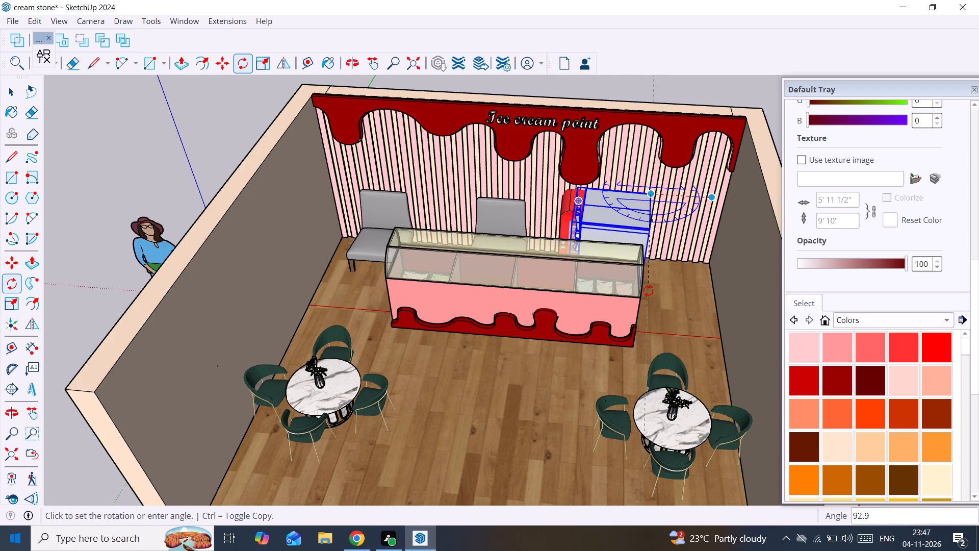
pyautogui.write('90')
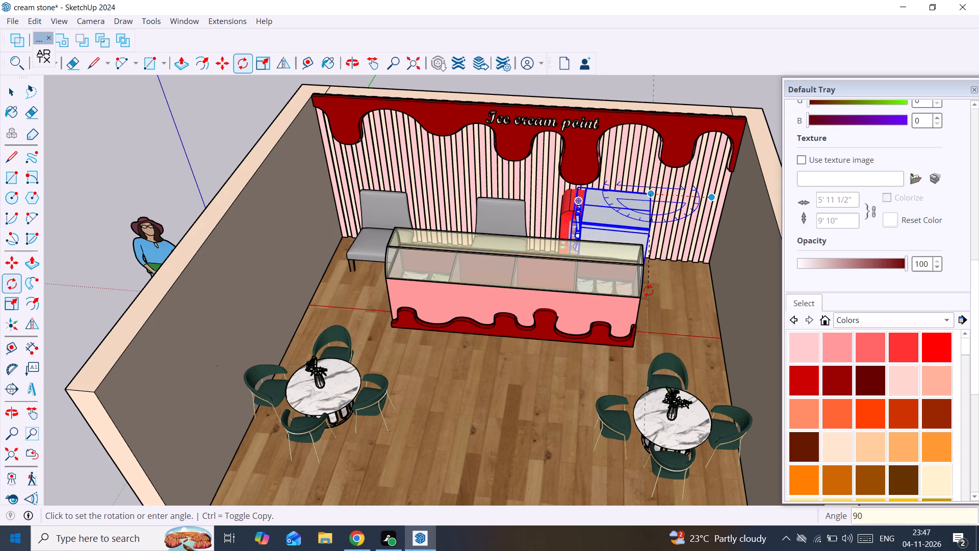
pyautogui.press('Return')
pyautogui.press('space')
# Move the rotated frozen yogurt machine about 3' 4 1/2" clear of the counter and vending machine, towards the side wall.
pyautogui.scroll(3, 550, 235)
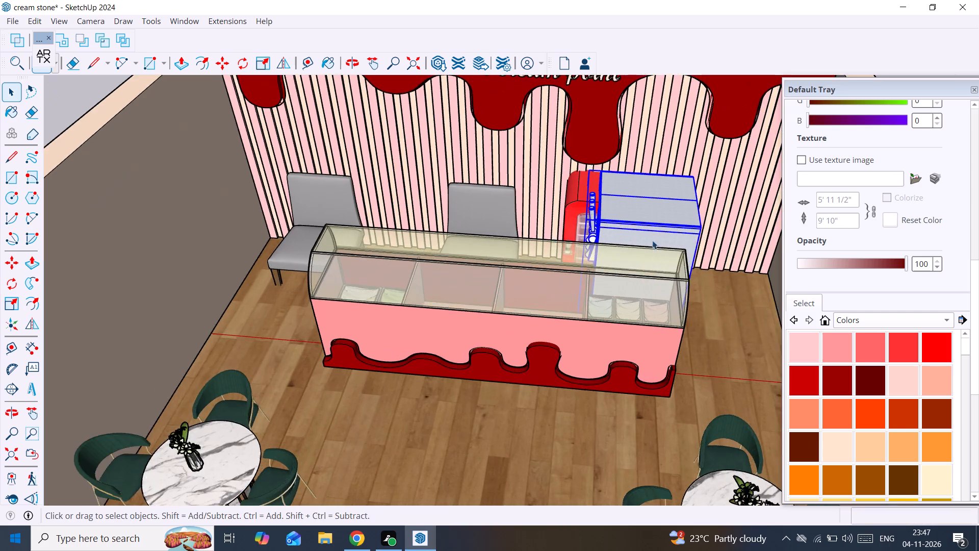
pyautogui.moveTo(666, 240); pyautogui.dragTo(840, 235, button='middle')
pyautogui.scroll(-4, 663, 219)
pyautogui.scroll(4, 658, 158)
pyautogui.moveTo(652, 165); pyautogui.dragTo(573, 281, button='middle')
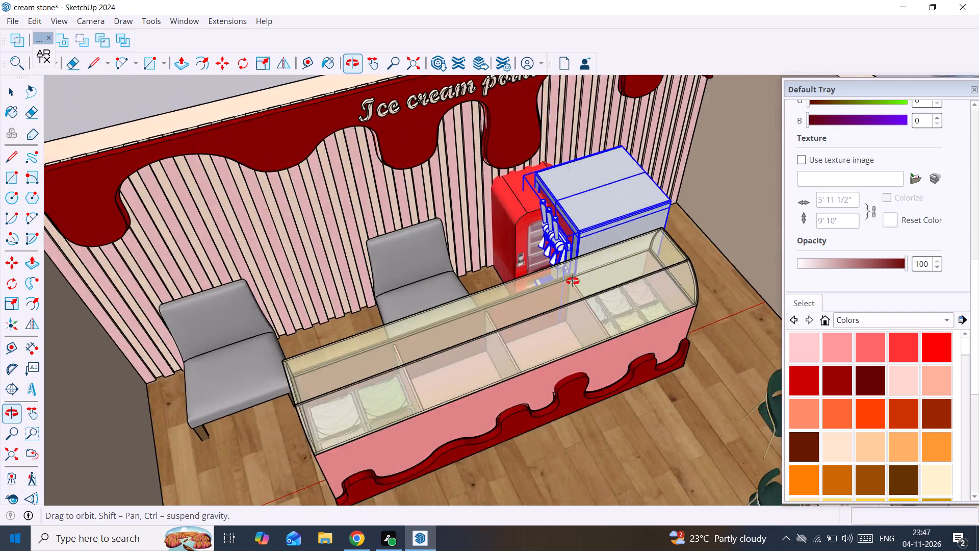
pyautogui.moveTo(573, 281); pyautogui.dragTo(319, 320, button='middle')
pyautogui.scroll(1, 717, 339)
pyautogui.moveTo(715, 343); pyautogui.dragTo(611, 328, button='middle')
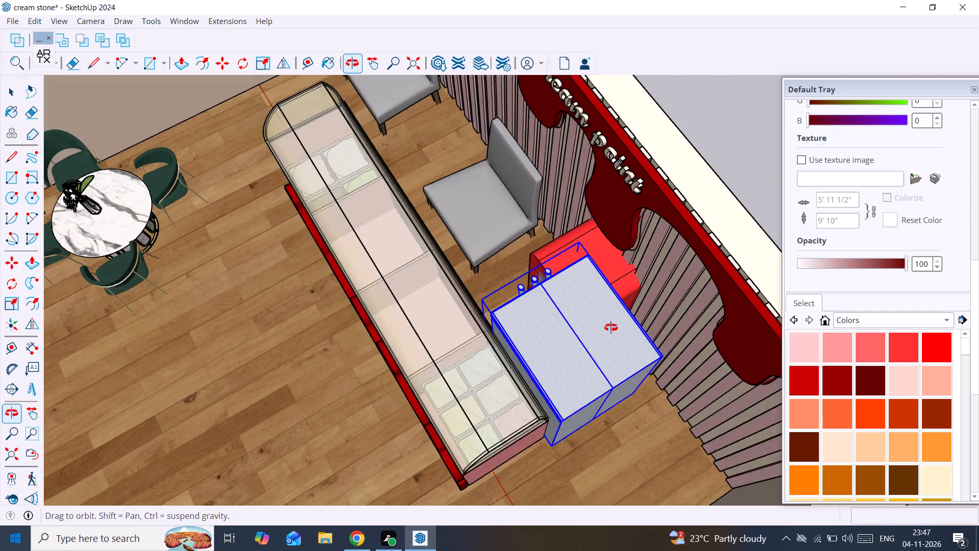
pyautogui.moveTo(611, 328); pyautogui.dragTo(610, 327, button='middle')
pyautogui.scroll(-7, 609, 324)
pyautogui.scroll(4, 615, 344)
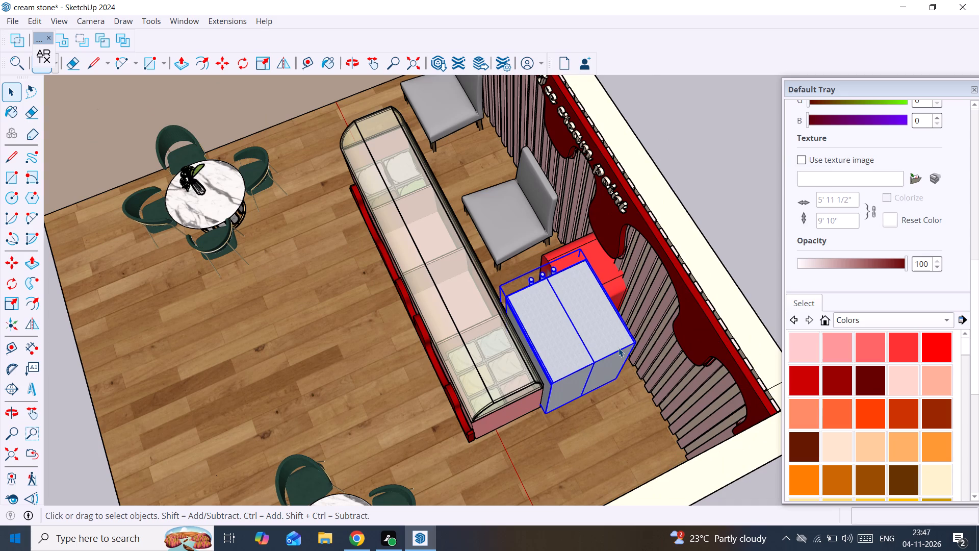
pyautogui.press('m')
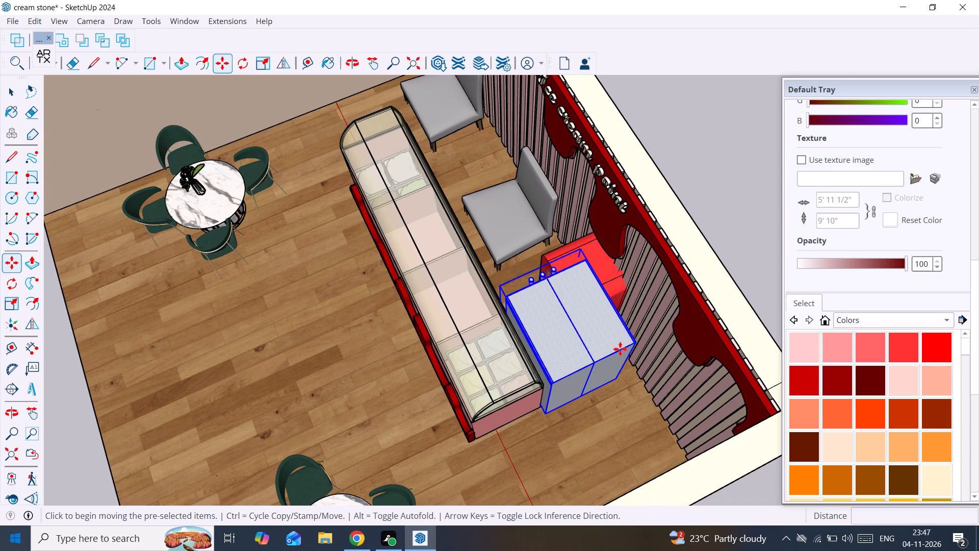
pyautogui.click(635, 342)
pyautogui.moveTo(716, 387); pyautogui.dragTo(713, 468, button='middle')
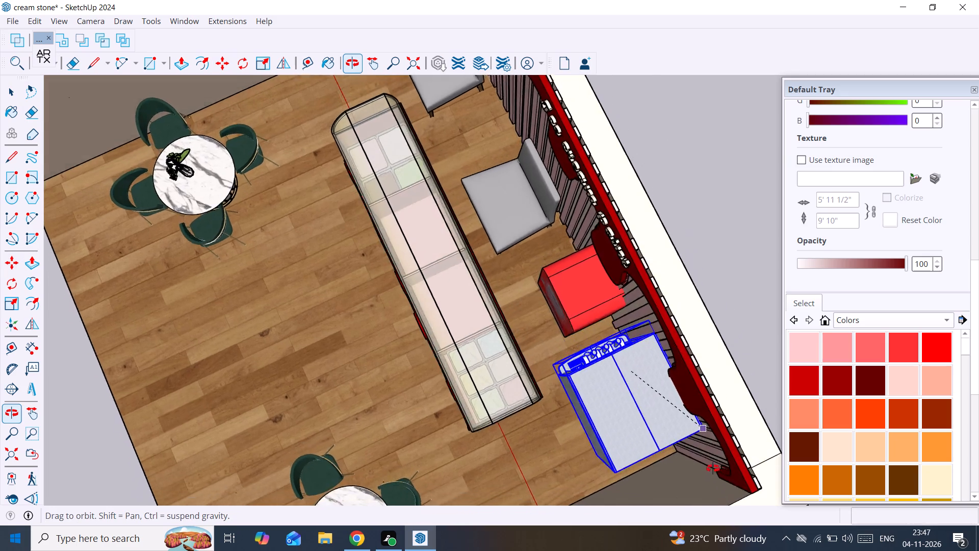
pyautogui.moveTo(713, 468); pyautogui.dragTo(978, 378, button='middle')
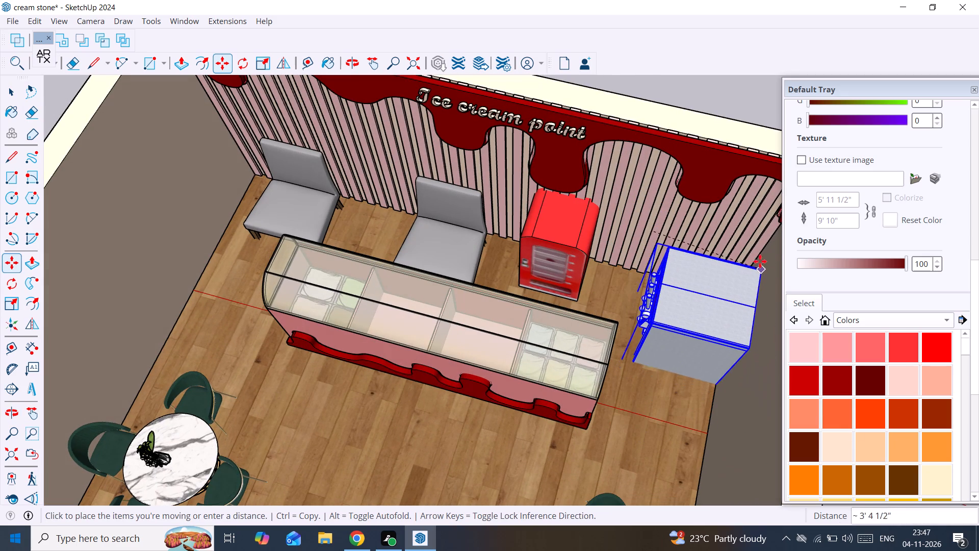
pyautogui.click(760, 257)
pyautogui.scroll(2, 674, 319)
pyautogui.moveTo(666, 320); pyautogui.dragTo(716, 238, button='middle')
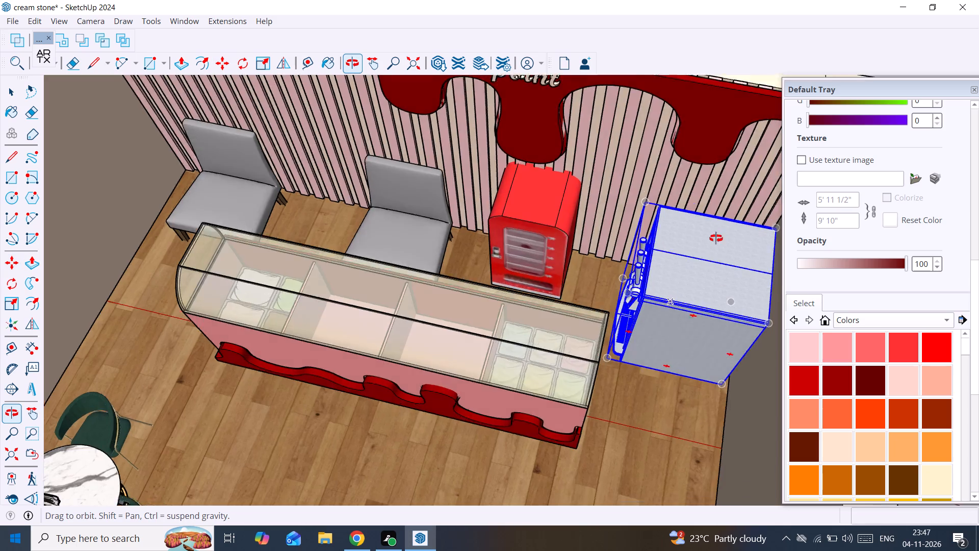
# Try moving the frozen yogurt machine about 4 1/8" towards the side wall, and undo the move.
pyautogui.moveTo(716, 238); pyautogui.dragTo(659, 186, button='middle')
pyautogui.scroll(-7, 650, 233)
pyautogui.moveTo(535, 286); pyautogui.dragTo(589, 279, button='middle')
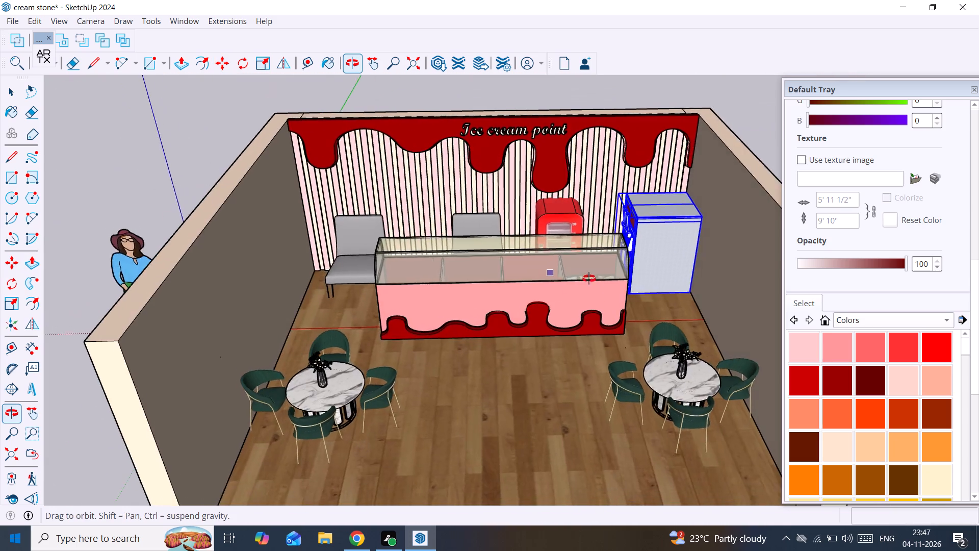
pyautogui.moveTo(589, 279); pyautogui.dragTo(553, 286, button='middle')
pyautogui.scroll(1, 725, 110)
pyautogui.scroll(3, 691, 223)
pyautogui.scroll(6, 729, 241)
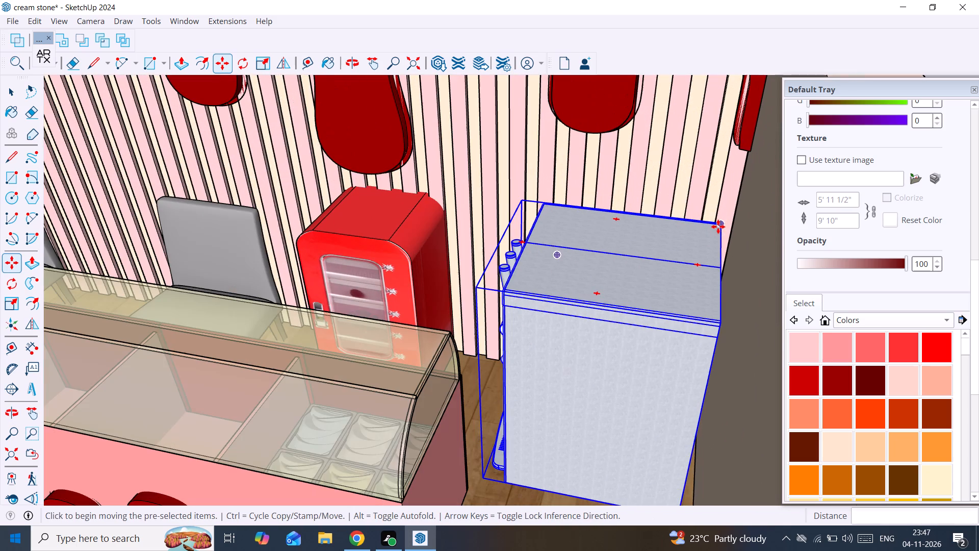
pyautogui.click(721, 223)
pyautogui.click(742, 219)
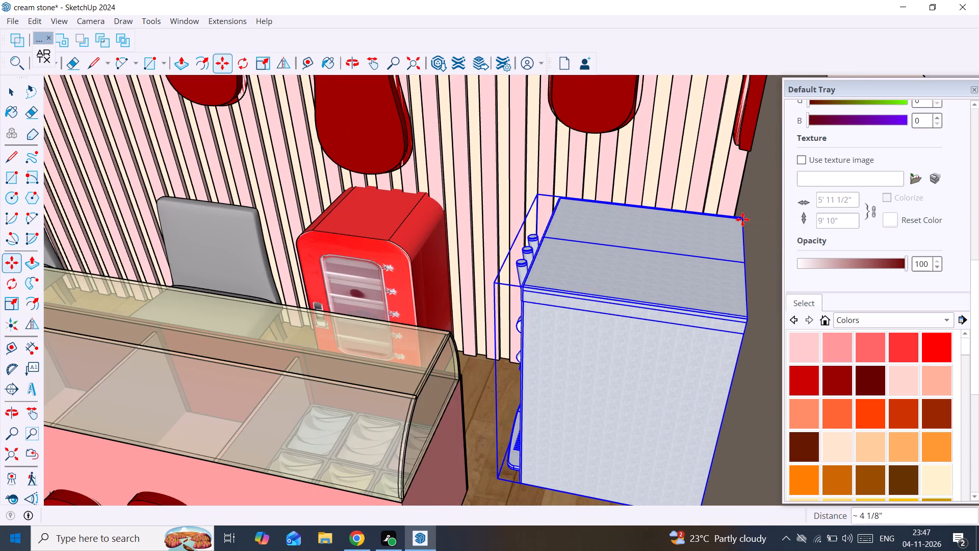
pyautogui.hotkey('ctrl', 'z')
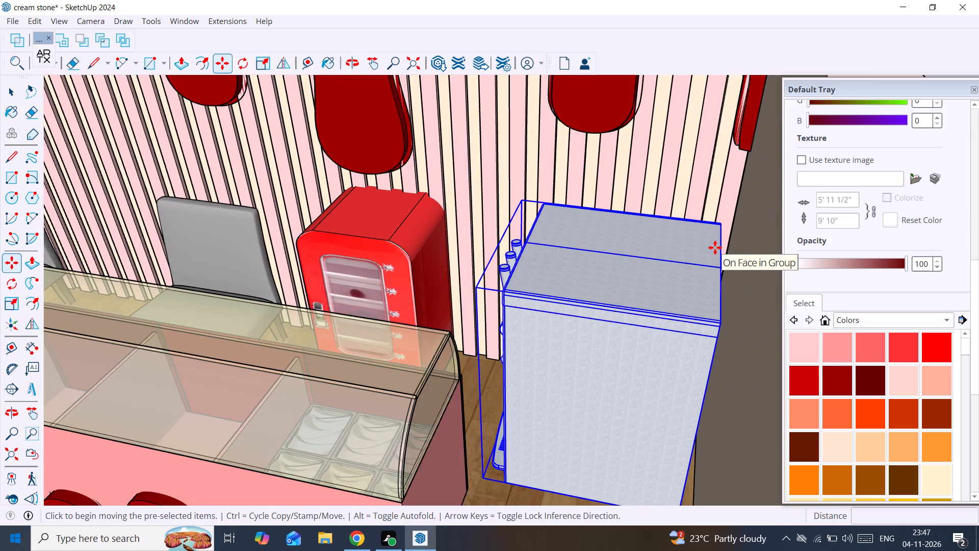
# Move the frozen yogurt machine about 2 9/16" towards the side wall.
pyautogui.click(719, 226)
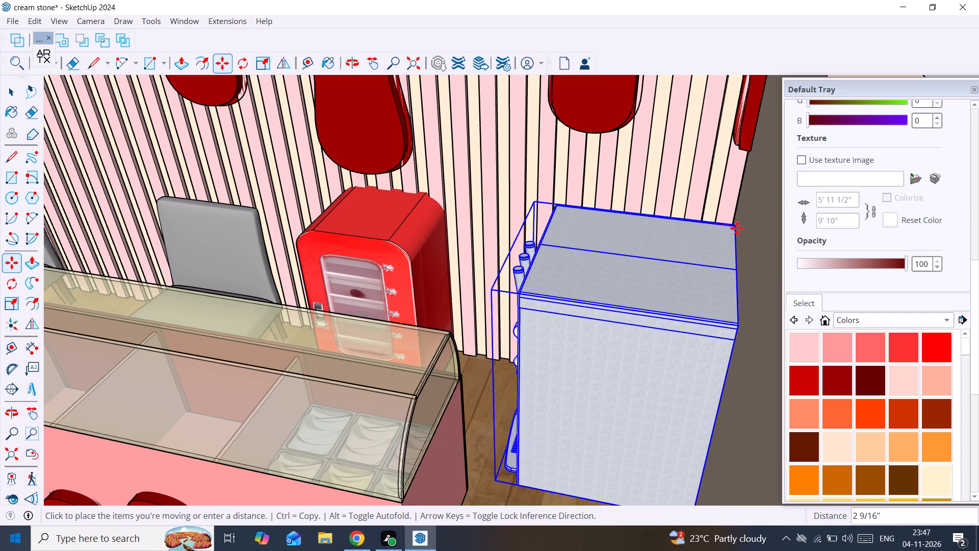
pyautogui.click(738, 229)
# Move the frozen yogurt machine about 9 13/16" towards the striped back wall.
pyautogui.moveTo(682, 243); pyautogui.dragTo(901, 393, button='middle')
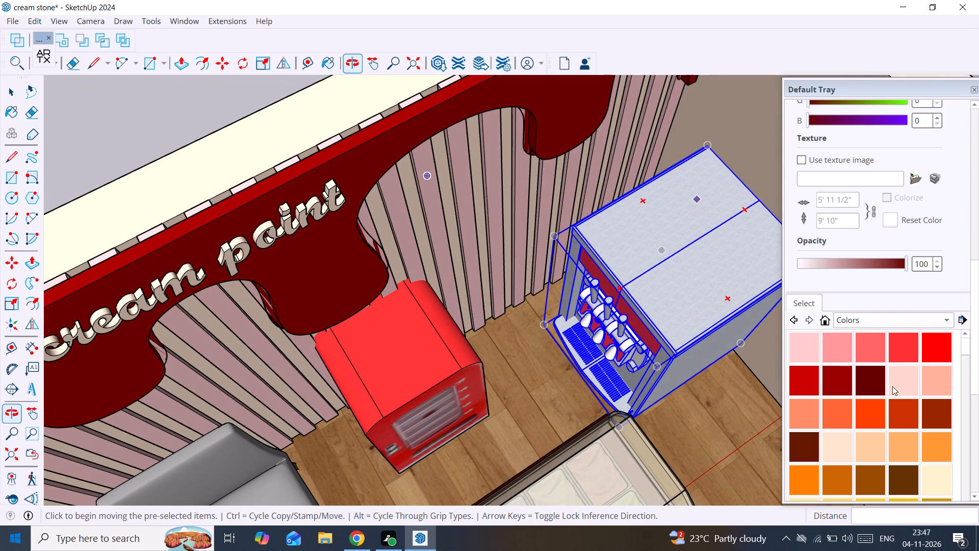
pyautogui.click(709, 147)
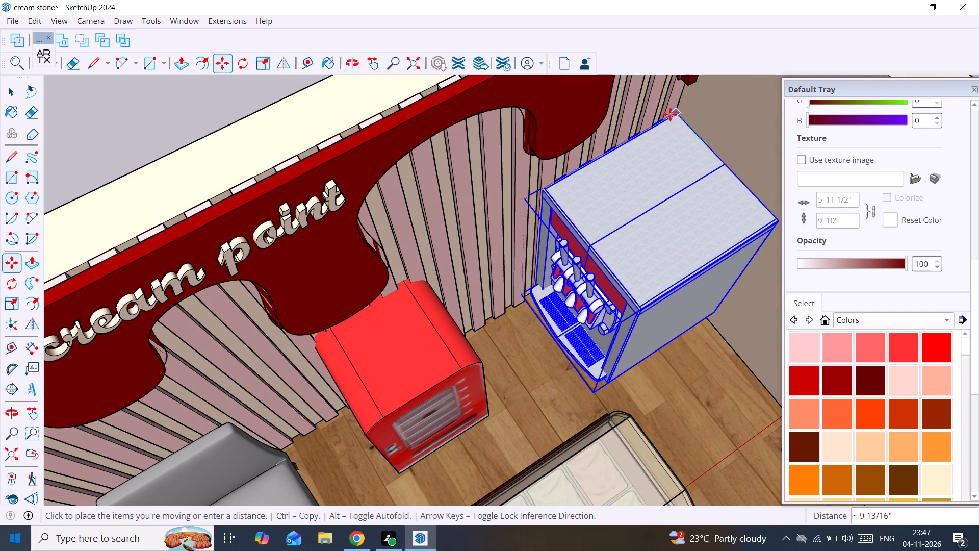
pyautogui.click(670, 114)
# Move the grouped display counter about 3' 11" away from the machines, towards the opposite side wall.
pyautogui.scroll(-9, 713, 247)
pyautogui.moveTo(710, 257); pyautogui.dragTo(687, 241, button='middle')
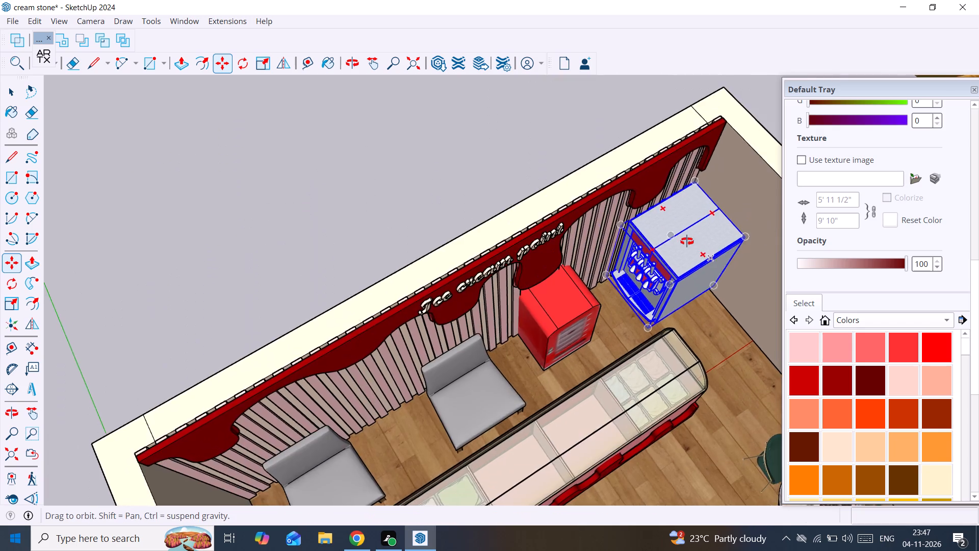
pyautogui.moveTo(687, 241); pyautogui.dragTo(627, 206, button='middle')
pyautogui.scroll(-7, 627, 205)
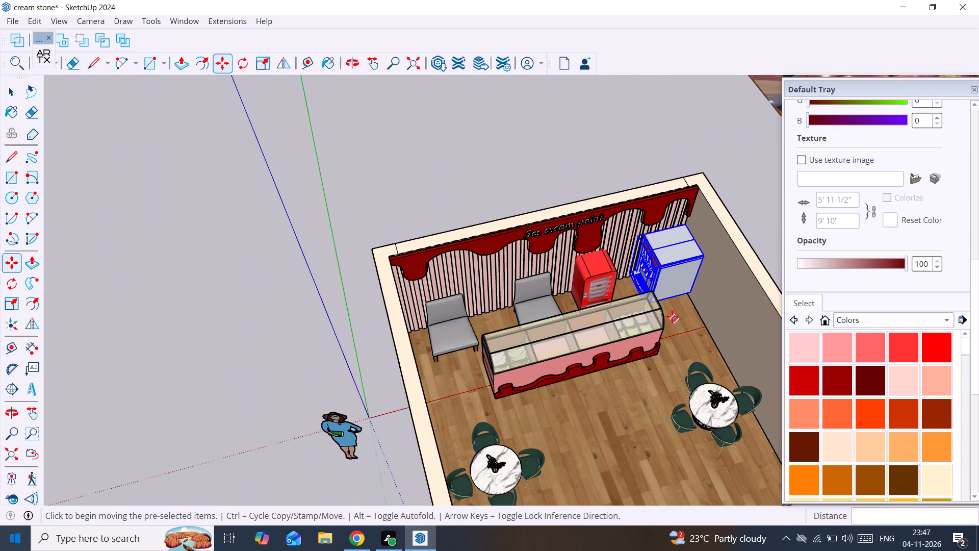
pyautogui.press('space')
pyautogui.click(589, 356)
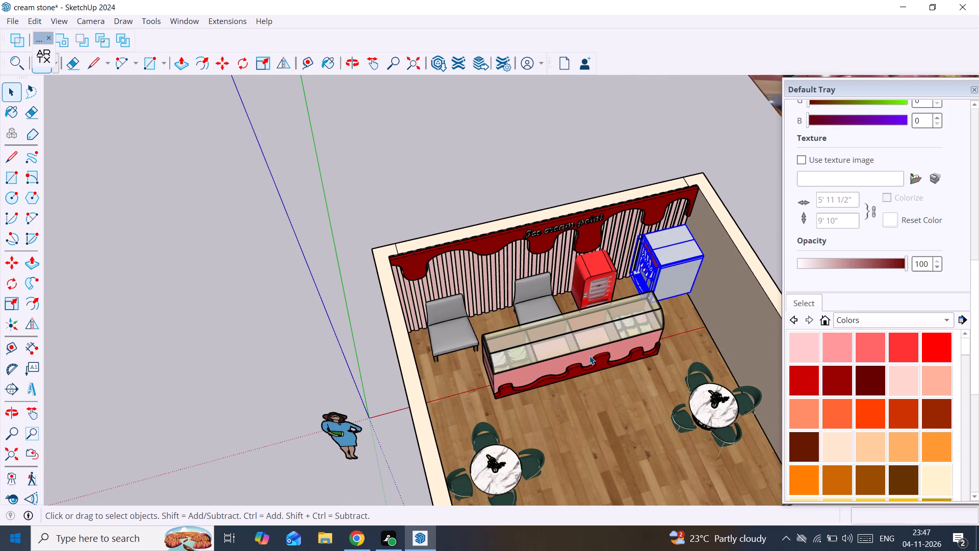
pyautogui.moveTo(590, 357); pyautogui.dragTo(545, 323, button='middle')
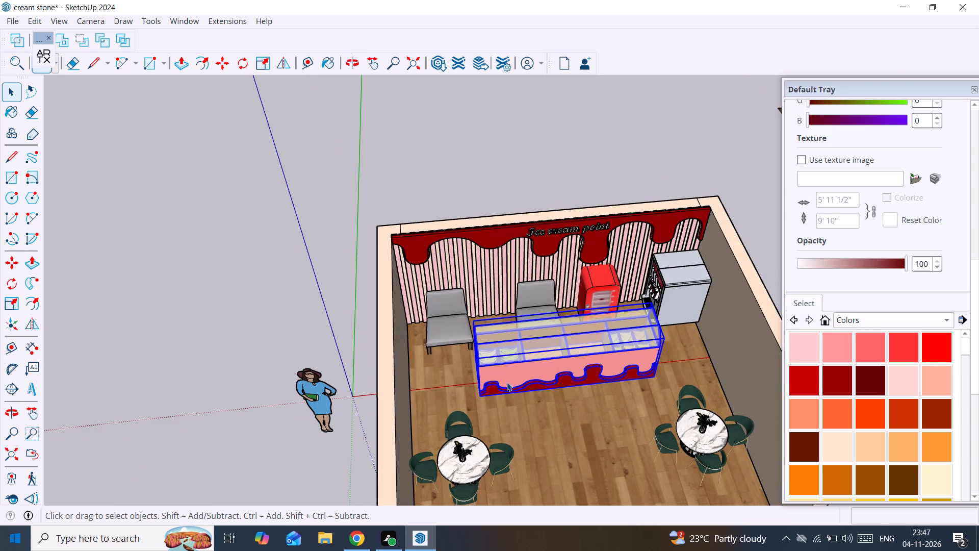
pyautogui.click(487, 389)
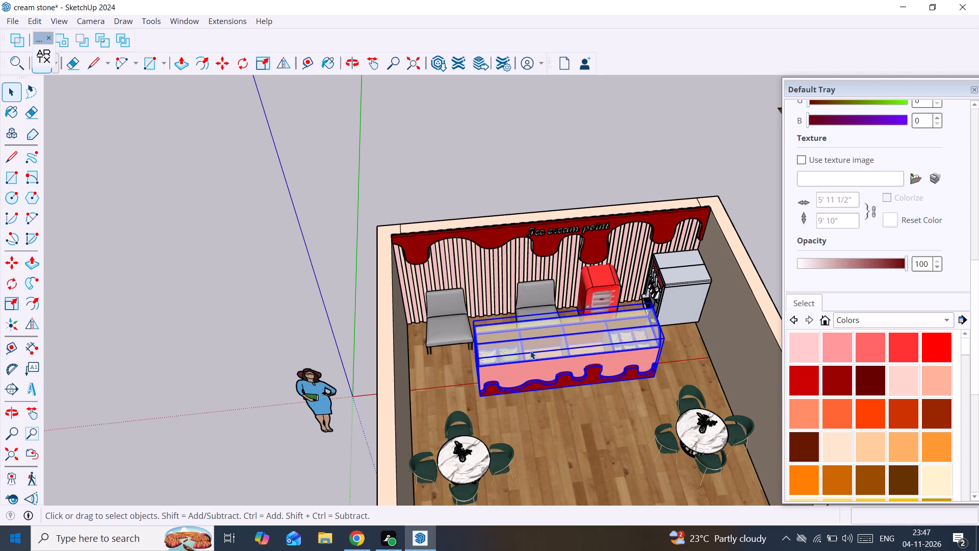
pyautogui.click(530, 350)
pyautogui.press('m')
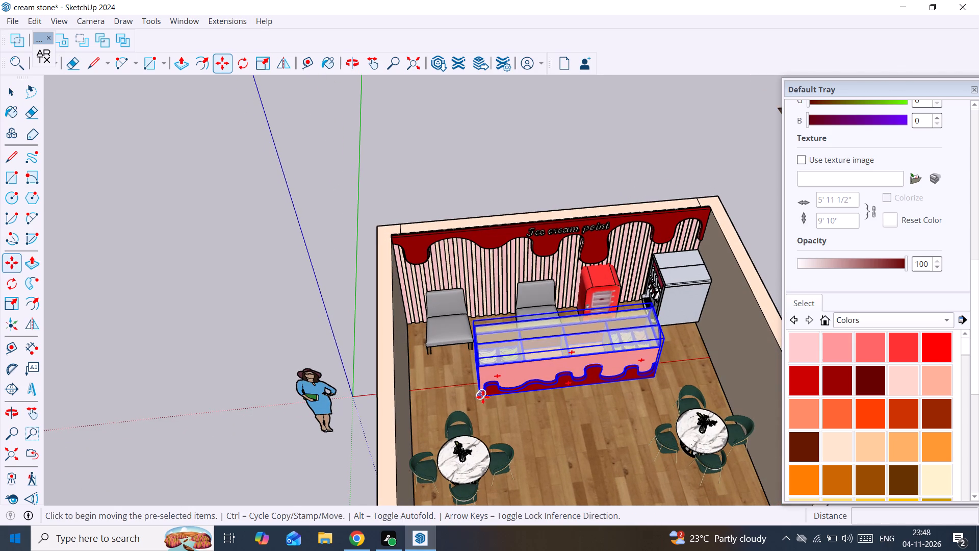
pyautogui.click(481, 397)
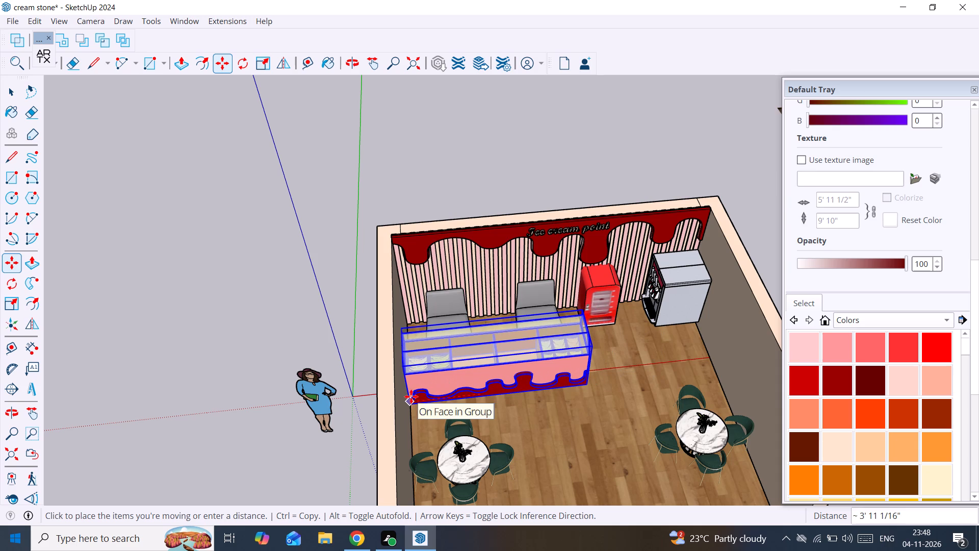
pyautogui.click(411, 396)
# Rotate the red vending machine 90 degrees about the vertical axis at its top front corner nearest the grey chairs.
pyautogui.press('space')
pyautogui.click(584, 299)
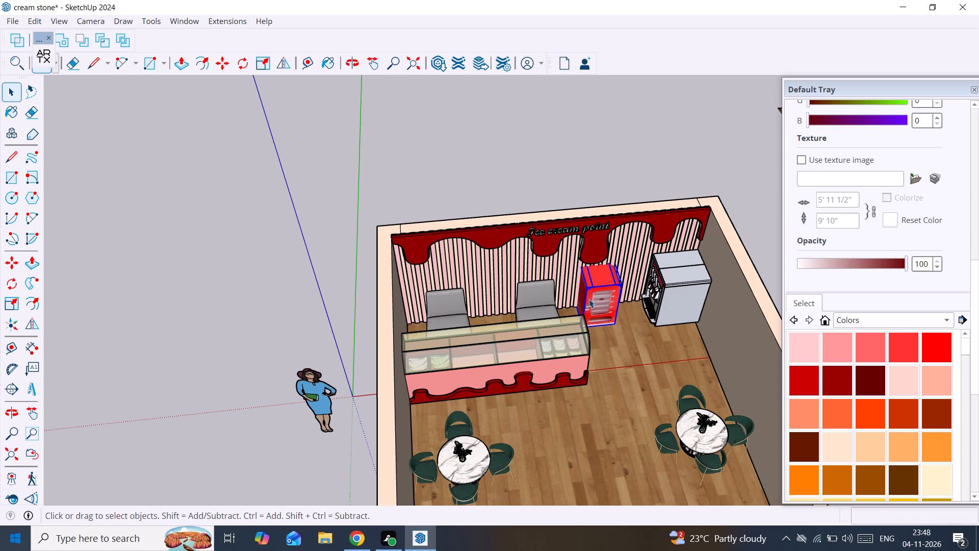
pyautogui.moveTo(589, 299); pyautogui.dragTo(532, 300, button='middle')
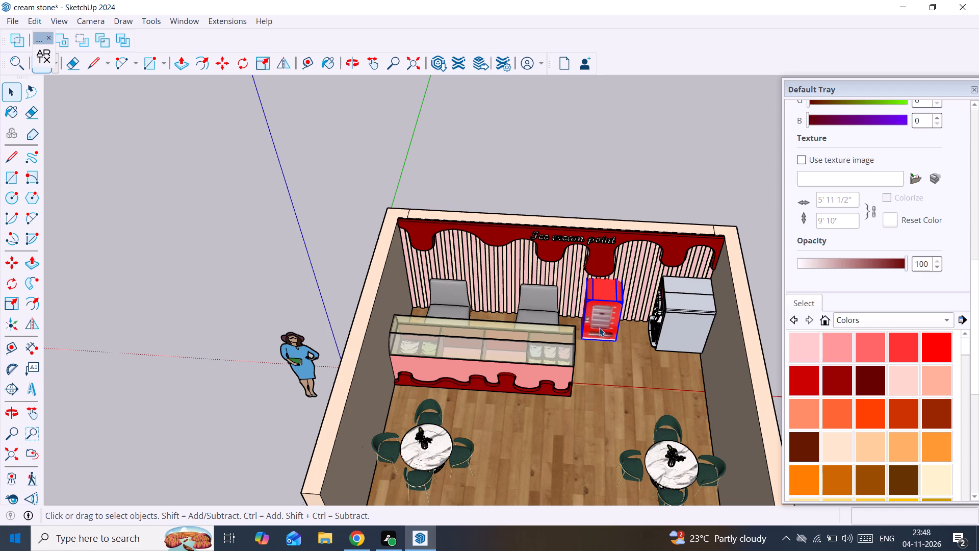
pyautogui.scroll(5, 615, 340)
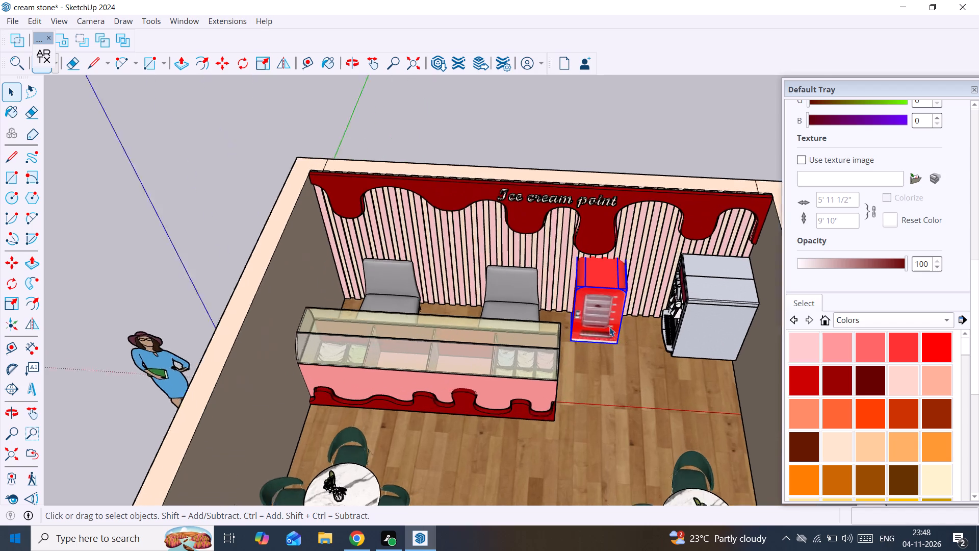
pyautogui.scroll(6, 609, 327)
pyautogui.moveTo(605, 307); pyautogui.dragTo(622, 194, button='middle')
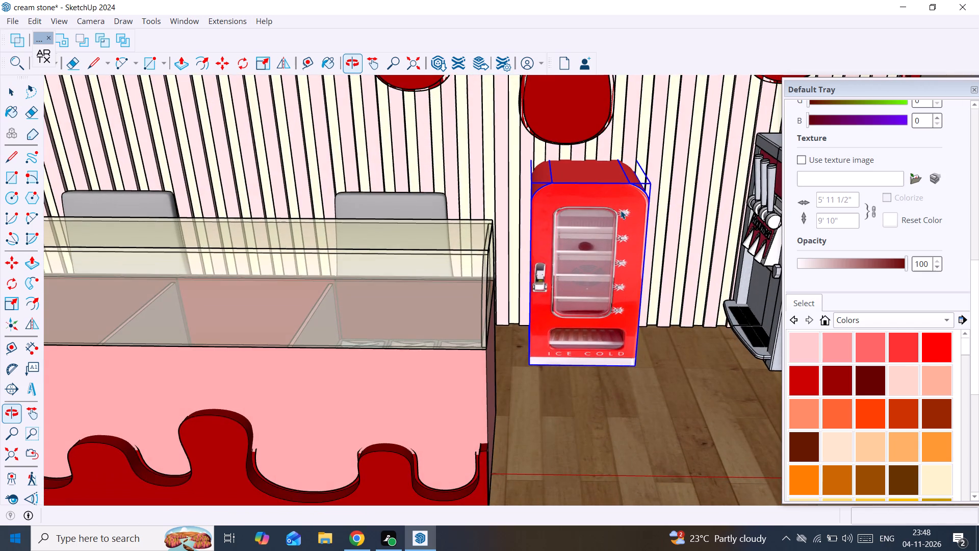
pyautogui.scroll(-10, 601, 290)
pyautogui.moveTo(601, 291); pyautogui.dragTo(521, 304, button='middle')
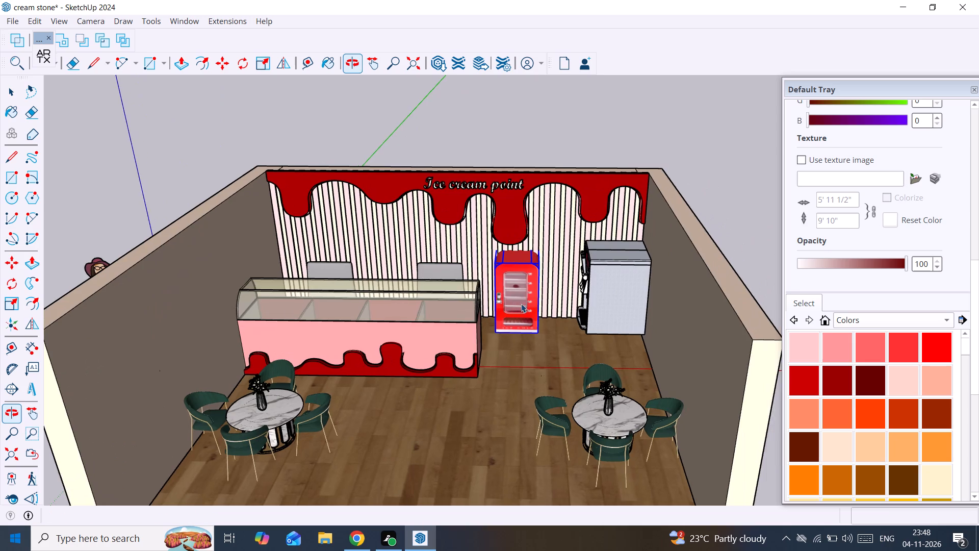
pyautogui.moveTo(521, 304); pyautogui.dragTo(735, 385, button='middle')
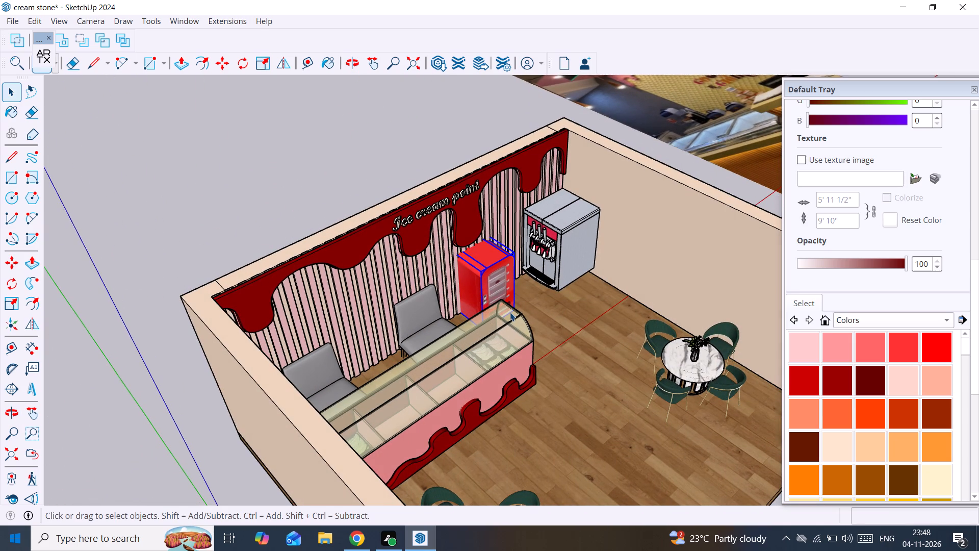
pyautogui.press('q')
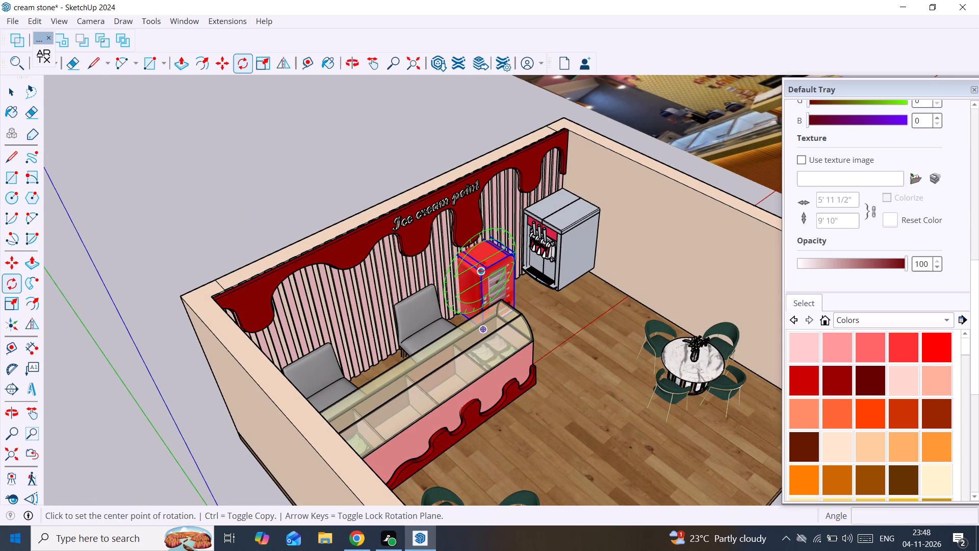
pyautogui.press('Up')
pyautogui.click(482, 267)
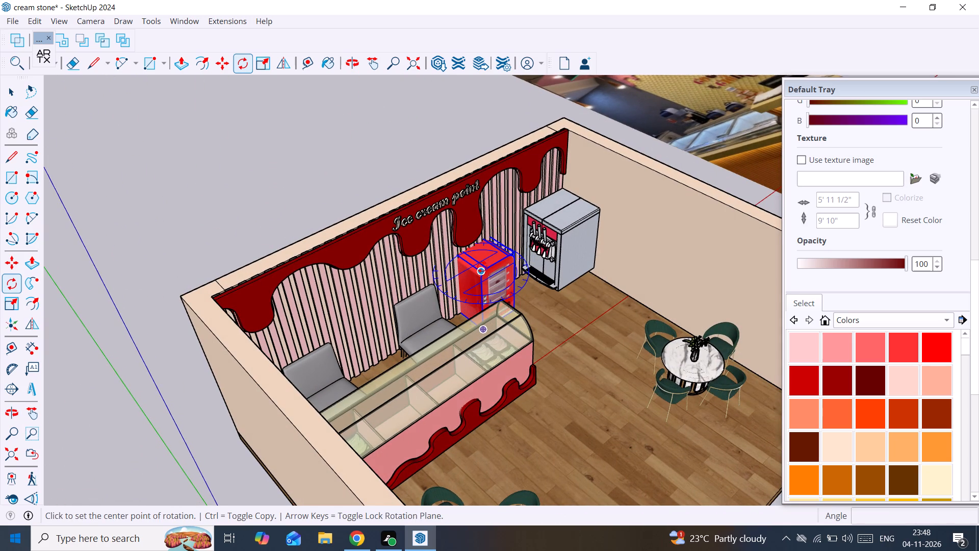
pyautogui.click(519, 251)
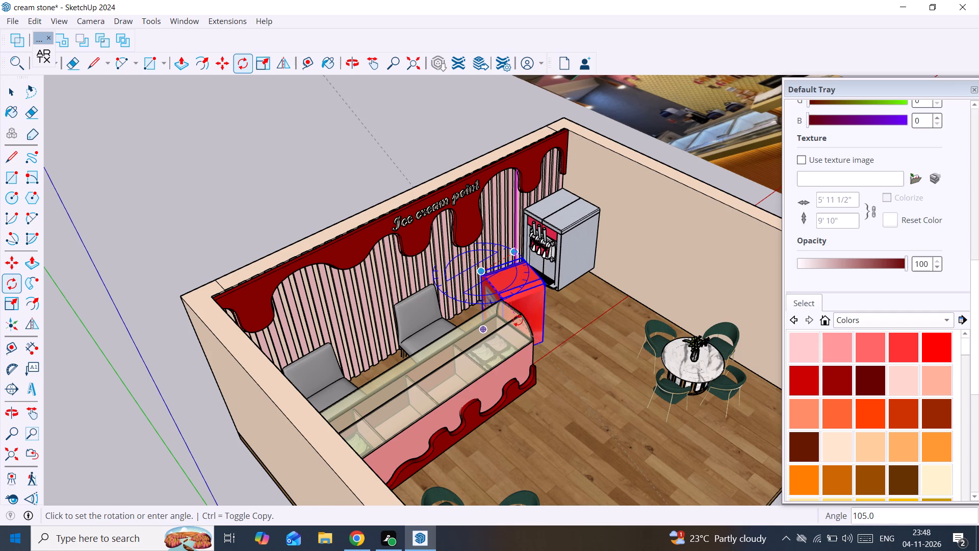
pyautogui.click(549, 310)
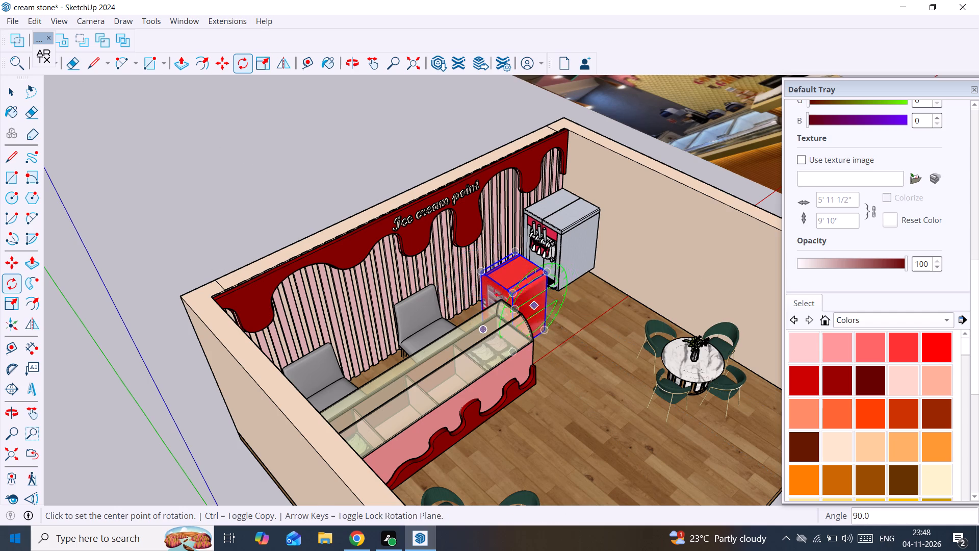
# Move the rotated red vending machine about 5' to stand beside the frozen yogurt machine along the side wall.
pyautogui.scroll(3, 498, 290)
pyautogui.press('space')
pyautogui.write('m')
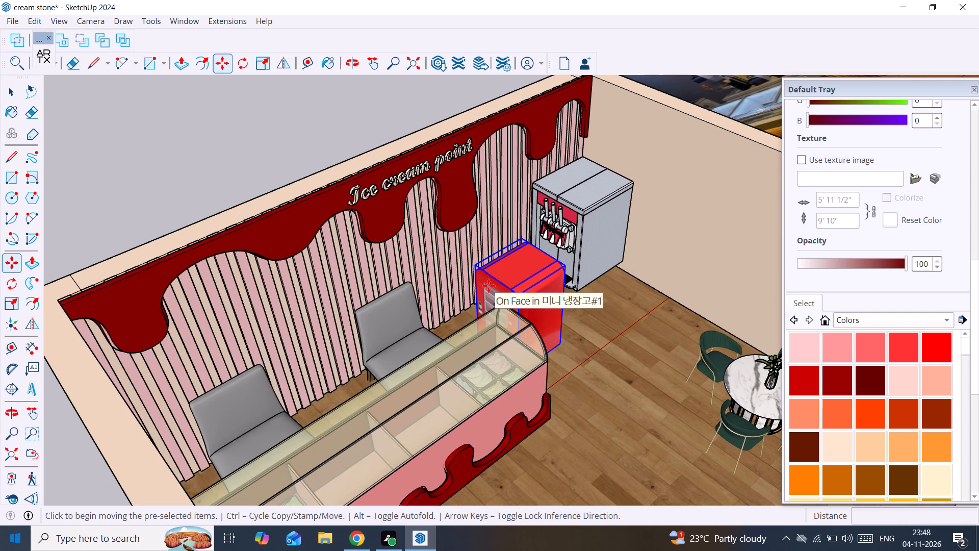
pyautogui.click(568, 267)
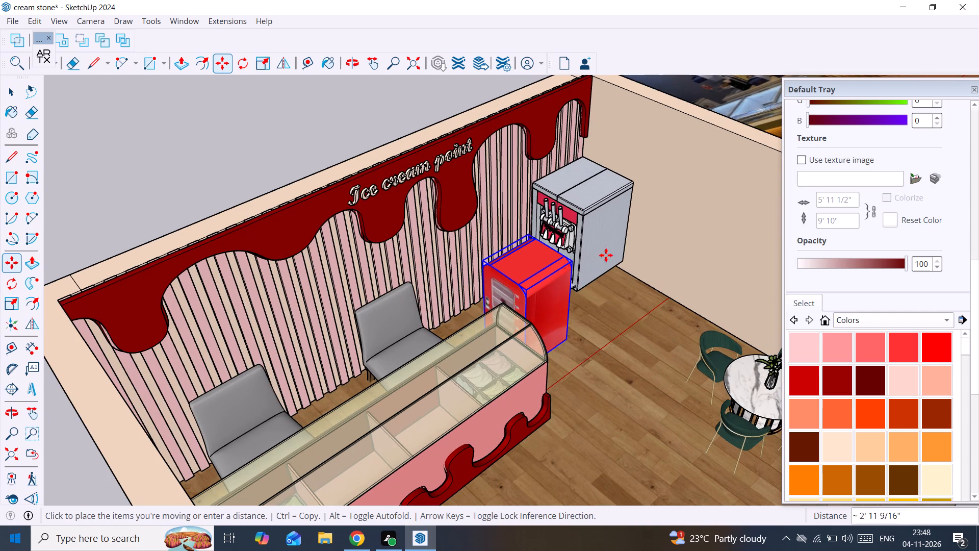
pyautogui.click(683, 217)
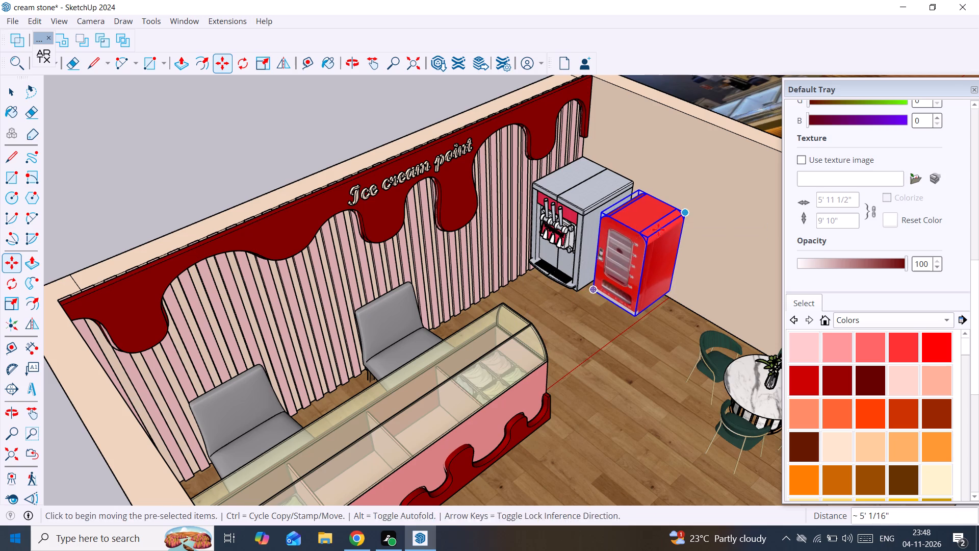
# Move the red vending machine about 2 3/16" closer to the side of the frozen yogurt machine.
pyautogui.scroll(4, 608, 233)
pyautogui.moveTo(588, 237); pyautogui.dragTo(757, 290, button='middle')
pyautogui.scroll(4, 564, 135)
pyautogui.click(594, 116)
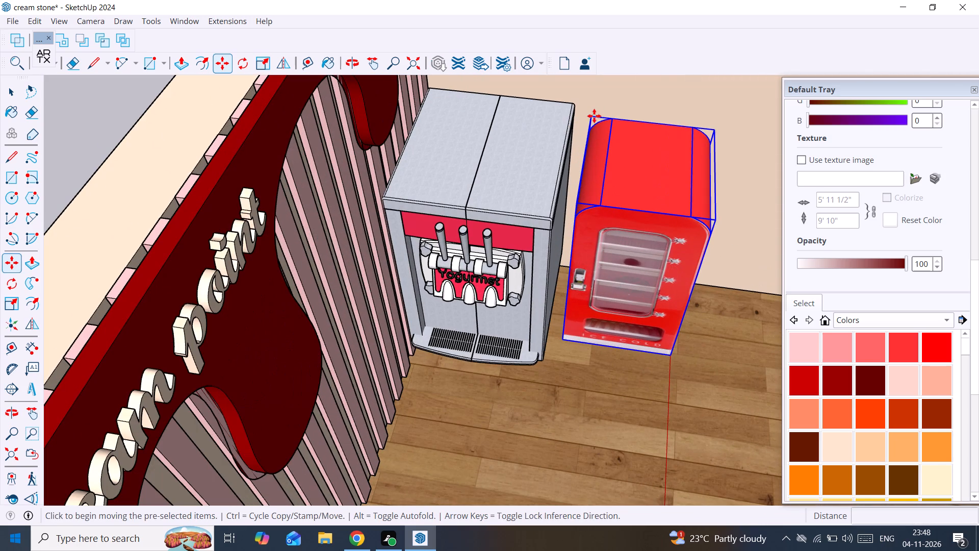
pyautogui.click(580, 119)
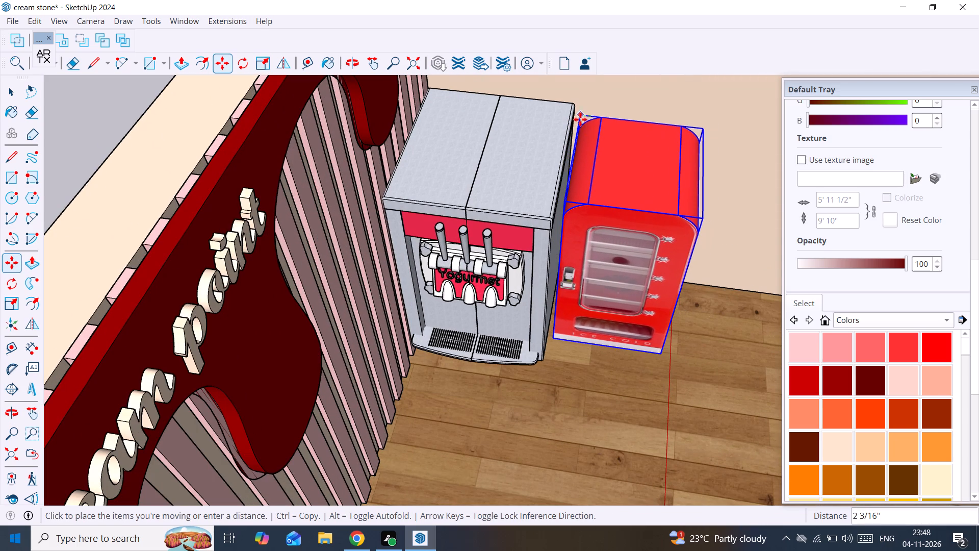
# Examine the shop layout from several angles, checking the counter, the two machines and the dining sets.
pyautogui.scroll(-16, 610, 162)
pyautogui.moveTo(626, 215); pyautogui.dragTo(532, 144, button='middle')
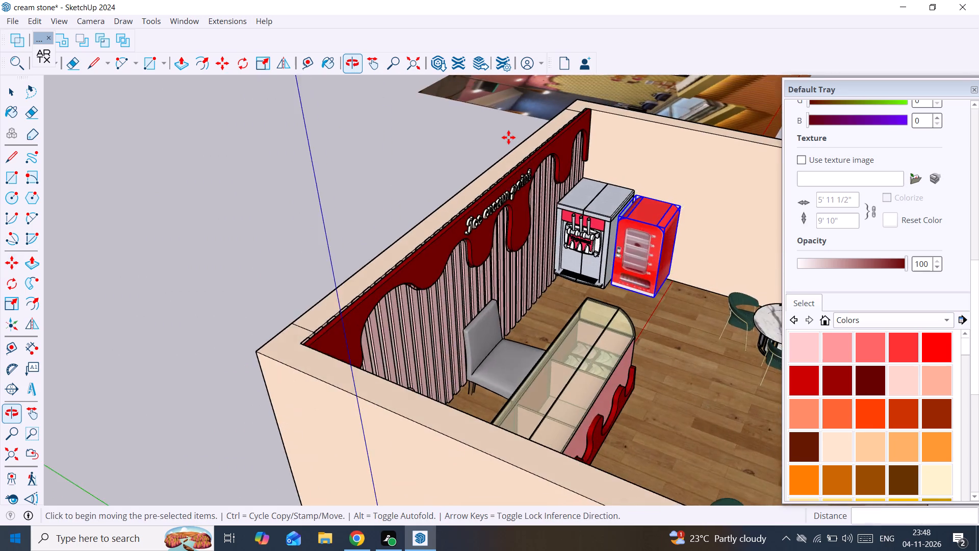
pyautogui.scroll(-5, 508, 137)
pyautogui.scroll(4, 582, 165)
pyautogui.moveTo(638, 202); pyautogui.dragTo(475, 204, button='middle')
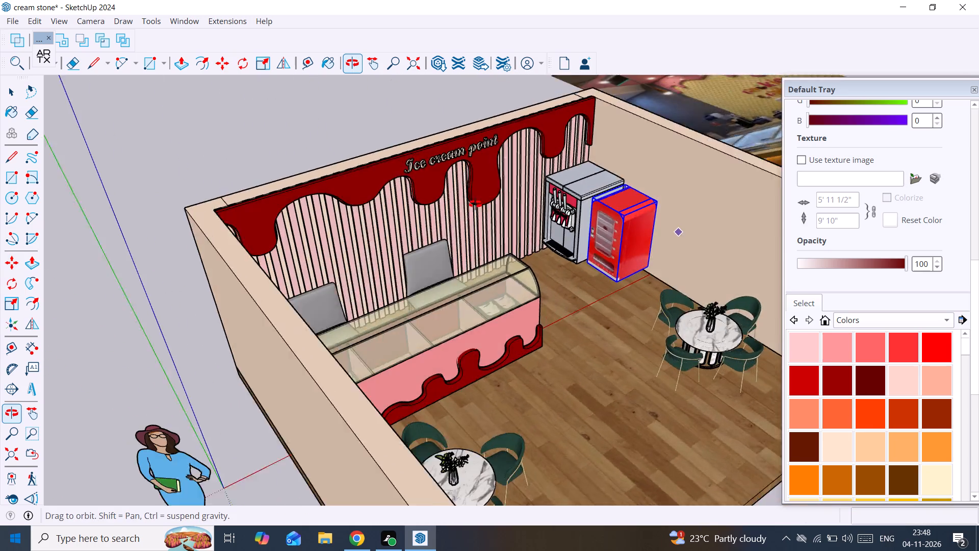
pyautogui.moveTo(475, 204); pyautogui.dragTo(461, 204, button='middle')
pyautogui.scroll(-8, 460, 204)
pyautogui.scroll(3, 592, 298)
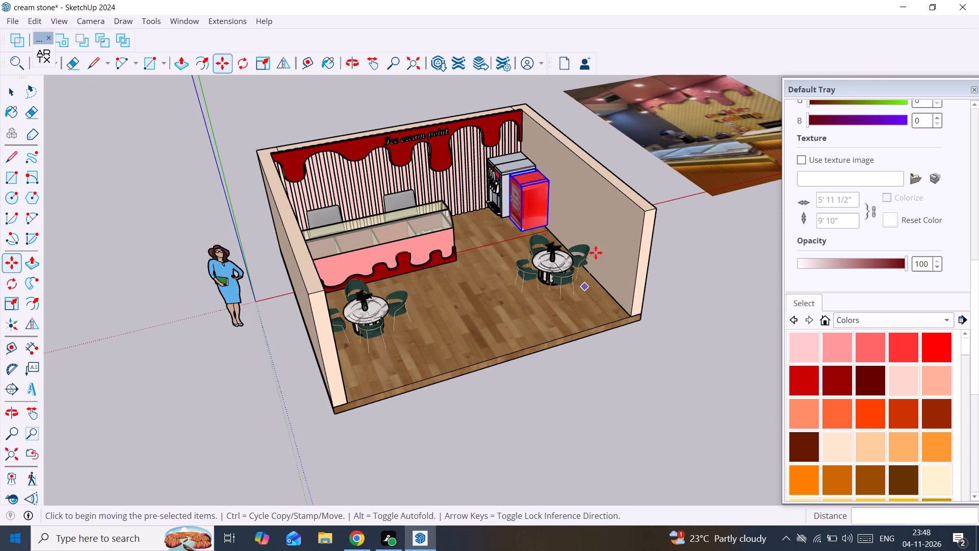
pyautogui.press('space')
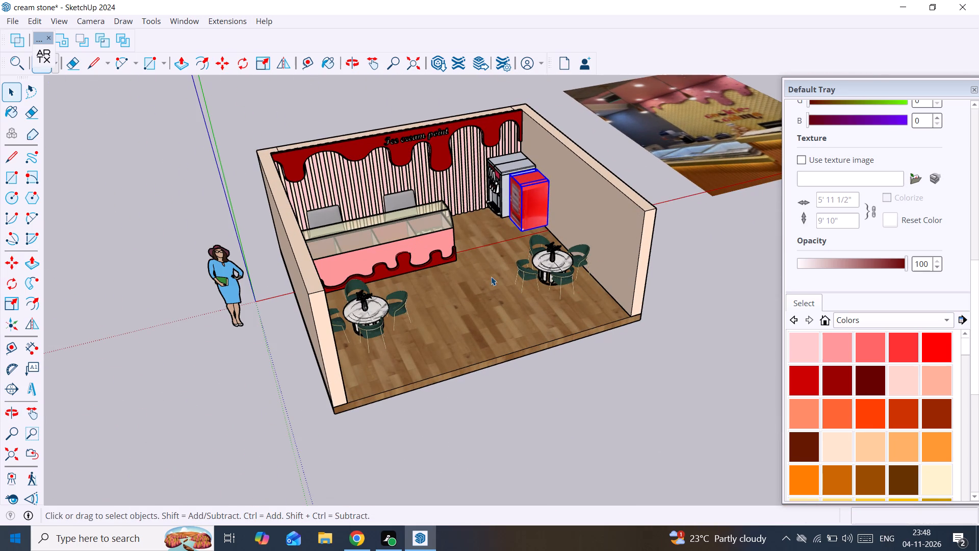
pyautogui.scroll(3, 491, 277)
pyautogui.moveTo(560, 256); pyautogui.dragTo(503, 317, button='middle')
pyautogui.scroll(-3, 502, 317)
pyautogui.moveTo(500, 316); pyautogui.dragTo(531, 290, button='middle')
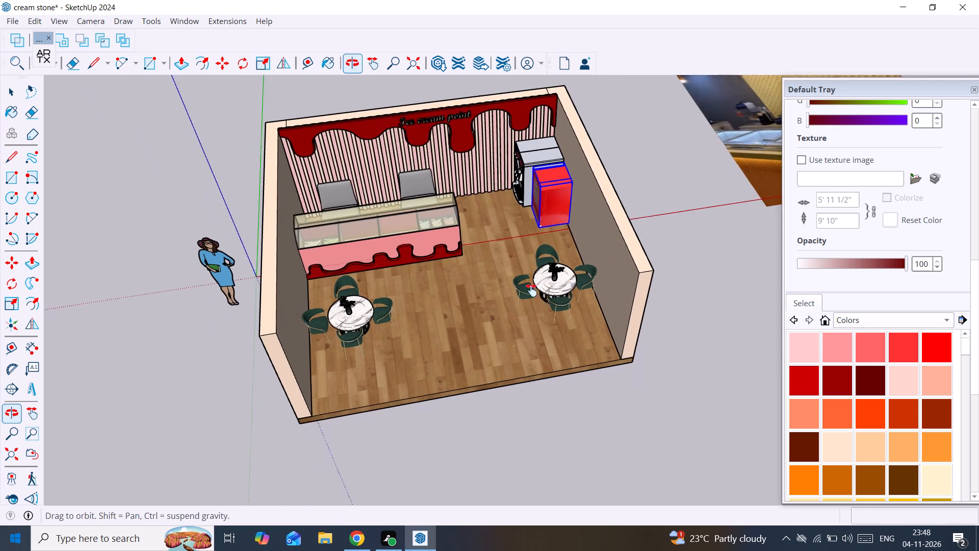
pyautogui.moveTo(531, 290); pyautogui.dragTo(541, 286, button='middle')
# Move the dining set beside the red vending machine about 3' along the green axis, towards the machine.
pyautogui.click(608, 247)
pyautogui.scroll(3, 605, 250)
pyautogui.moveTo(603, 253); pyautogui.dragTo(604, 299, button='middle')
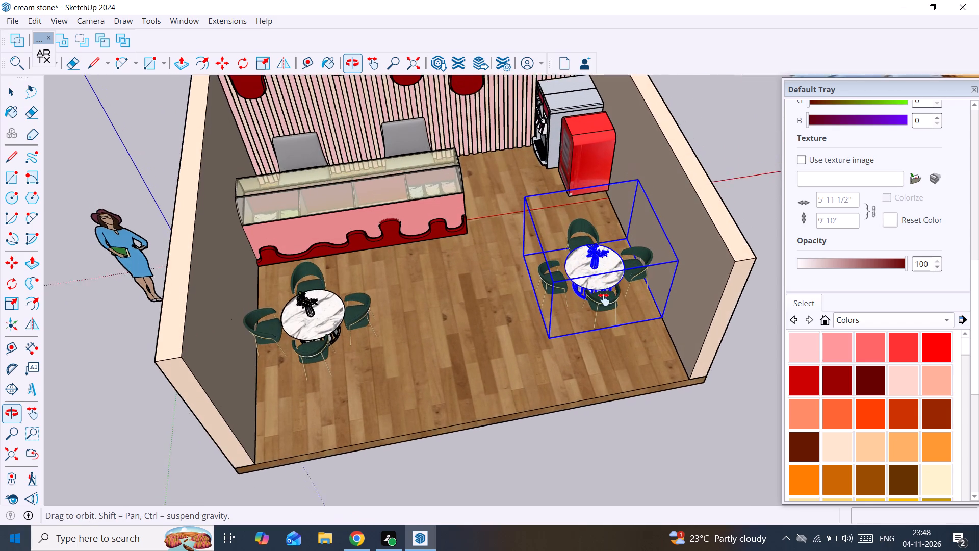
pyautogui.moveTo(604, 299); pyautogui.dragTo(604, 304, button='middle')
pyautogui.scroll(1, 604, 304)
pyautogui.moveTo(604, 304); pyautogui.dragTo(542, 305, button='middle')
pyautogui.moveTo(558, 305); pyautogui.dragTo(572, 305, button='middle')
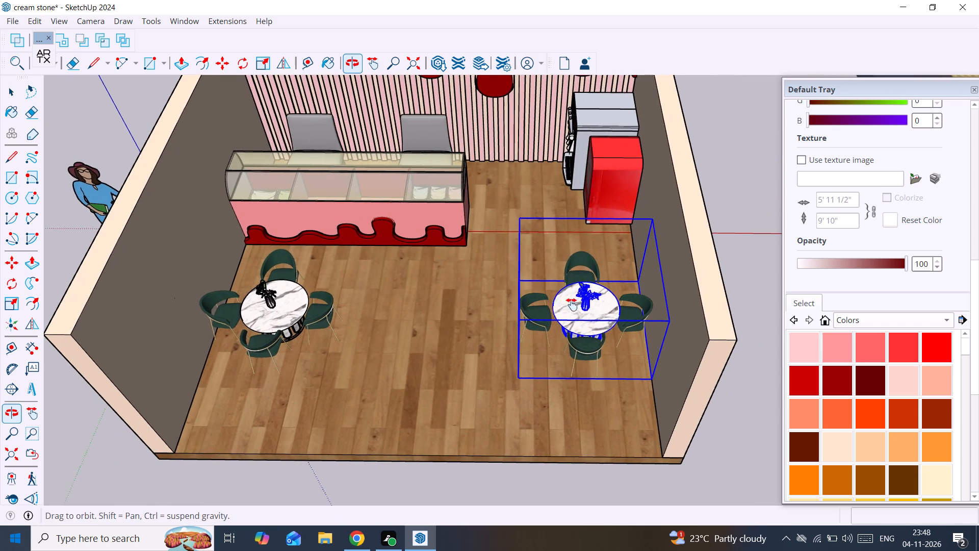
pyautogui.moveTo(572, 305); pyautogui.dragTo(642, 306, button='middle')
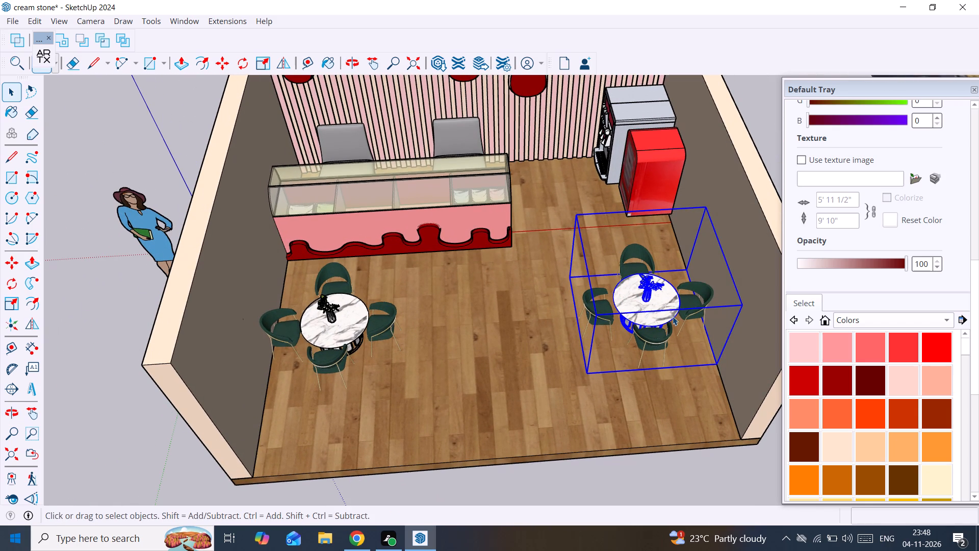
pyautogui.press('m')
pyautogui.press('space')
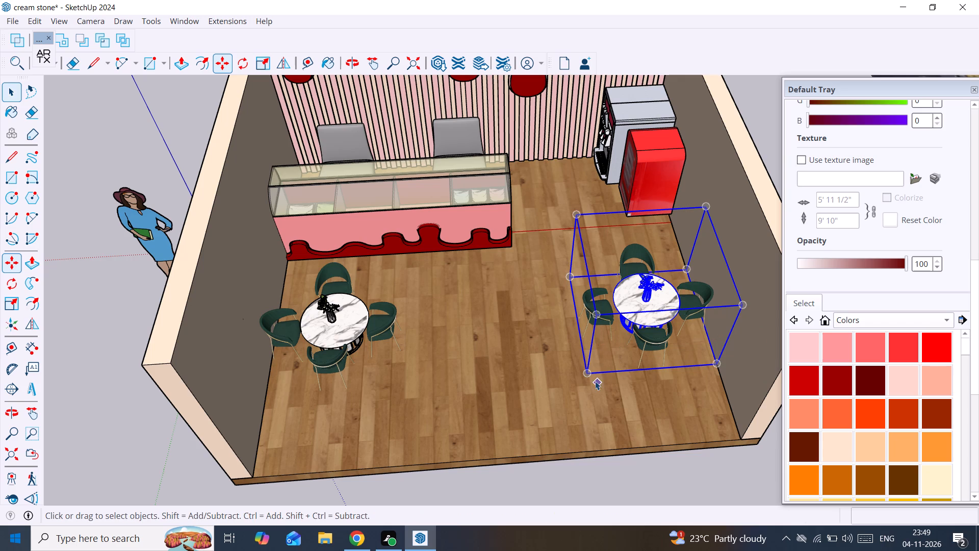
pyautogui.press('m')
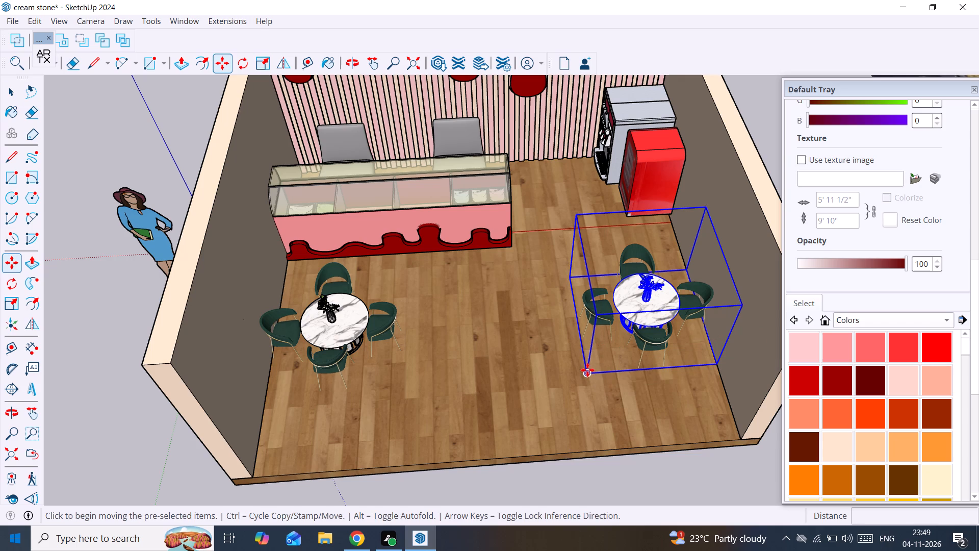
pyautogui.click(587, 370)
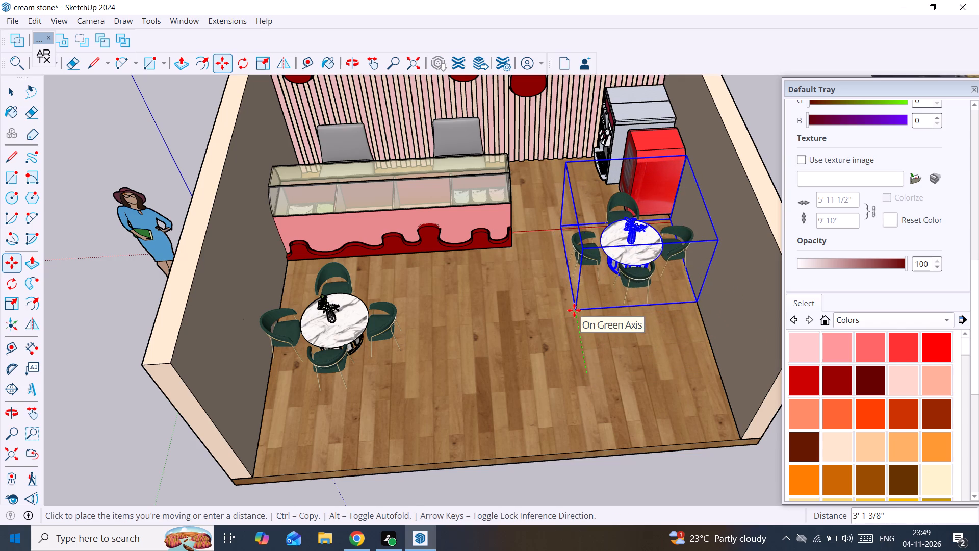
pyautogui.click(574, 315)
# Copy that dining set about 5' 5 1/2" towards the open front of the shop, along the same side wall.
pyautogui.moveTo(569, 320); pyautogui.dragTo(977, 300, button='middle')
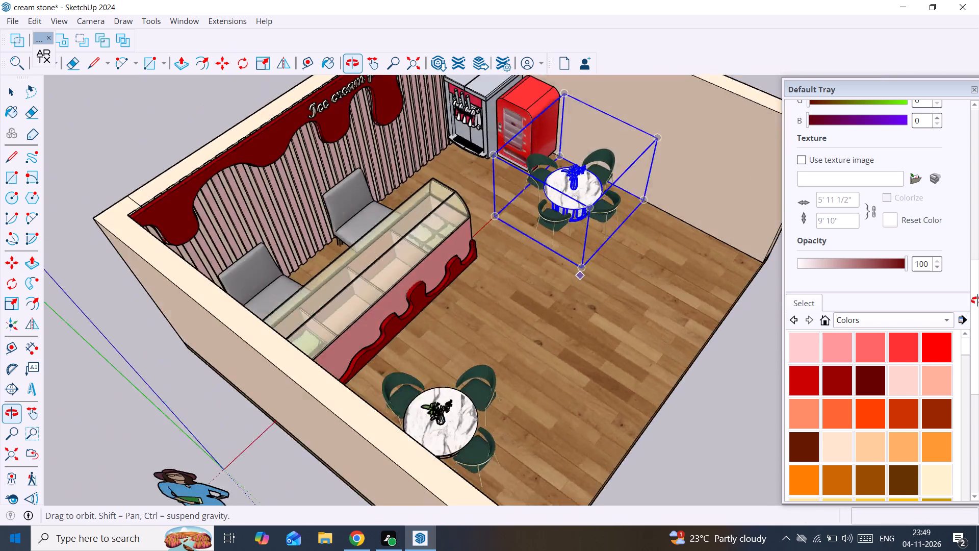
pyautogui.moveTo(977, 300); pyautogui.dragTo(977, 298, button='middle')
pyautogui.scroll(2, 492, 235)
pyautogui.moveTo(492, 228); pyautogui.dragTo(286, 379, button='middle')
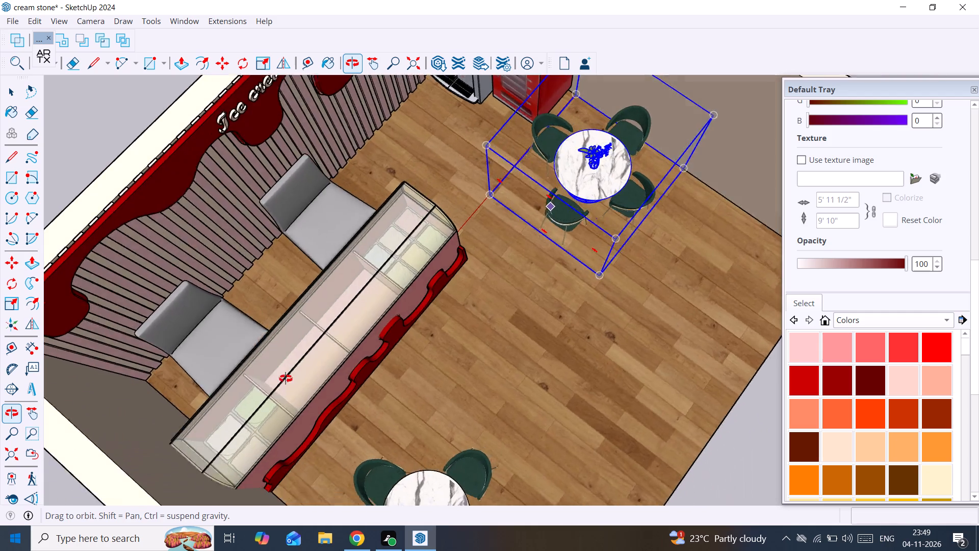
pyautogui.moveTo(286, 379); pyautogui.dragTo(262, 361, button='middle')
pyautogui.scroll(-2, 563, 251)
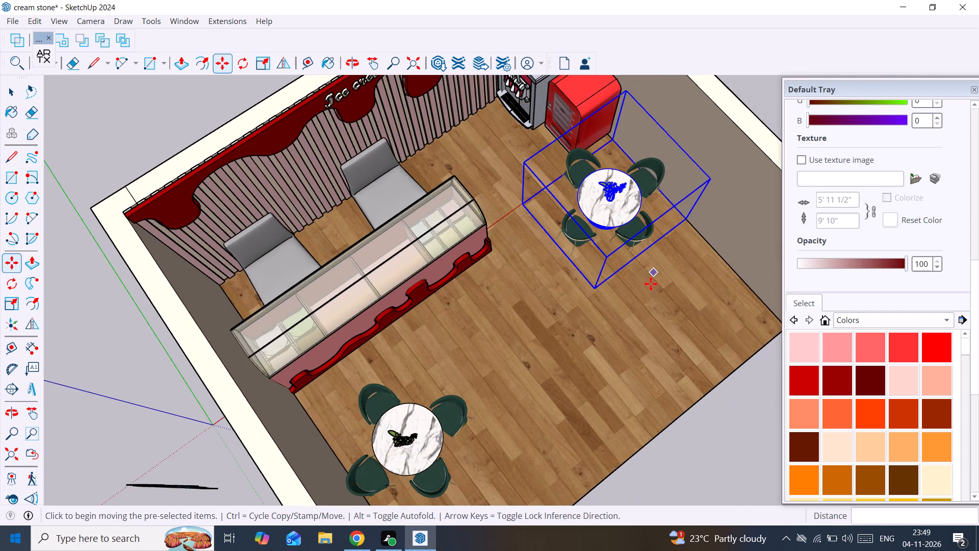
pyautogui.moveTo(650, 285); pyautogui.dragTo(578, 233, button='middle')
pyautogui.scroll(-5, 578, 232)
pyautogui.scroll(3, 604, 283)
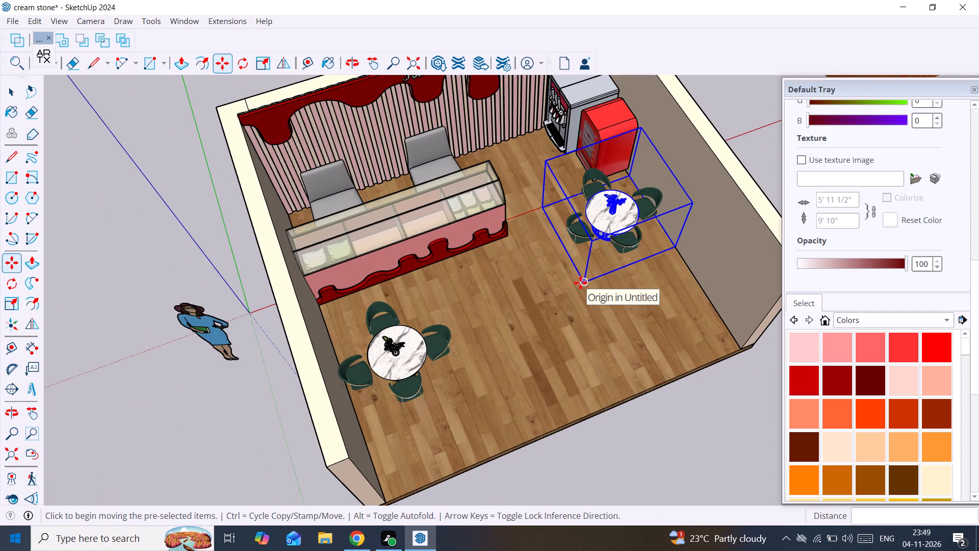
pyautogui.click(585, 281)
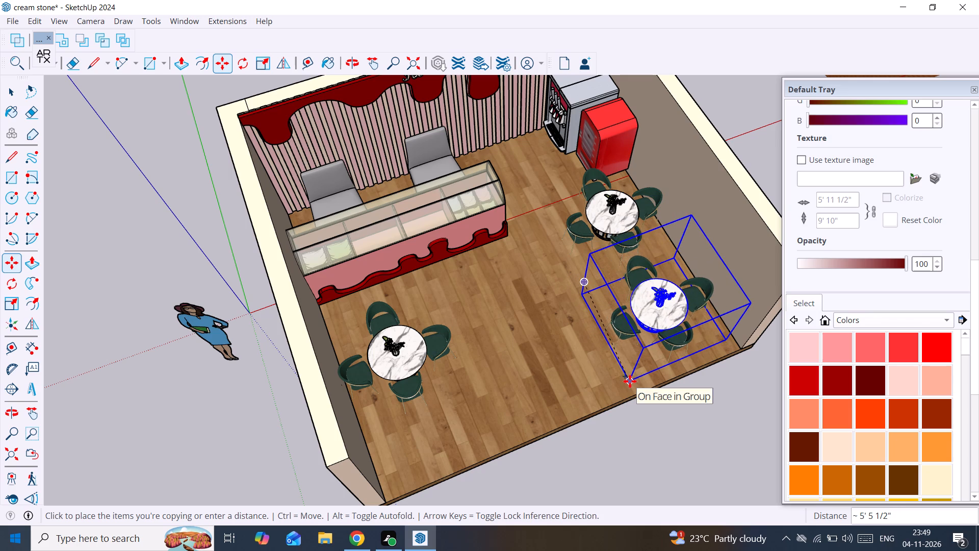
pyautogui.click(631, 381)
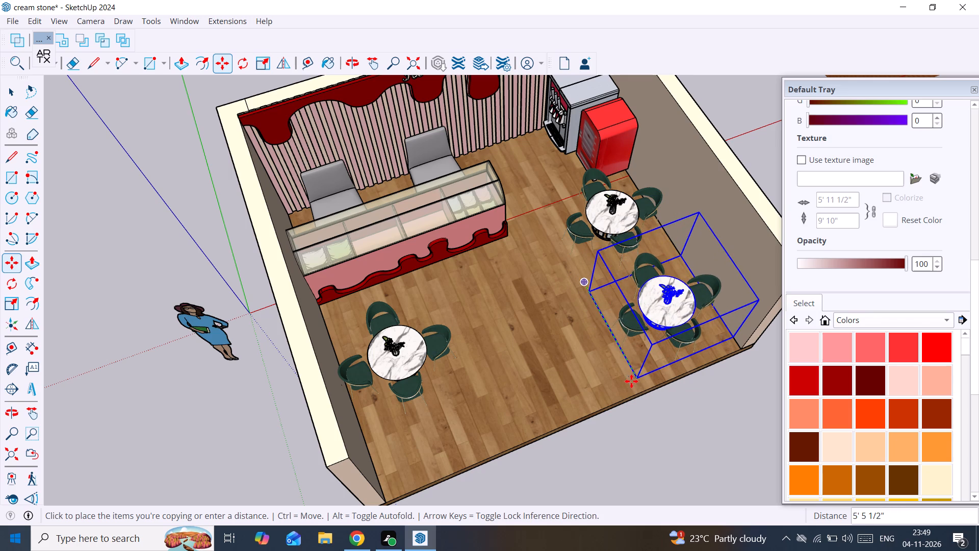
# Examine the shop layout from several angles, checking the spacing of the three dining sets.
pyautogui.scroll(-3, 509, 370)
pyautogui.moveTo(508, 370); pyautogui.dragTo(378, 343, button='middle')
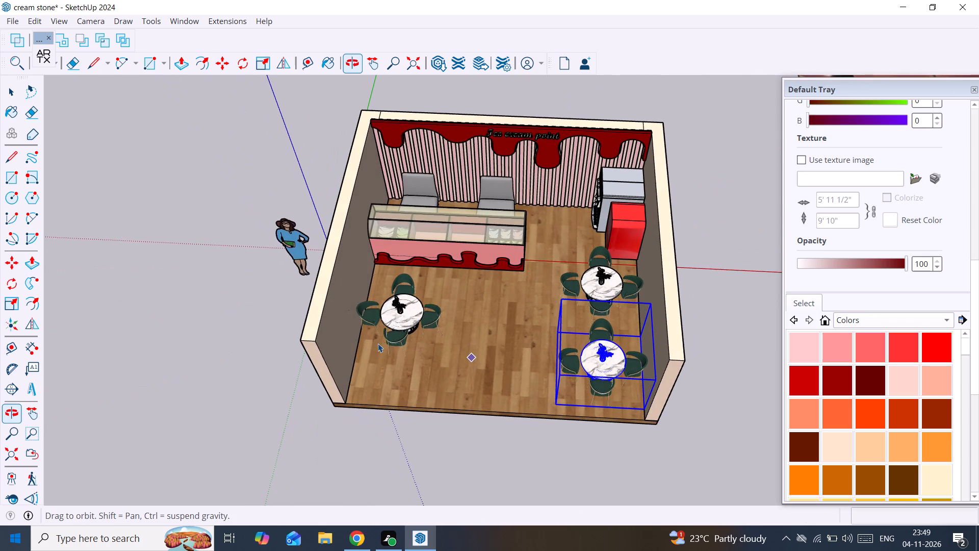
pyautogui.press('space')
pyautogui.moveTo(378, 343); pyautogui.dragTo(387, 338, button='middle')
pyautogui.scroll(-2, 516, 269)
pyautogui.moveTo(480, 287); pyautogui.dragTo(481, 287, button='middle')
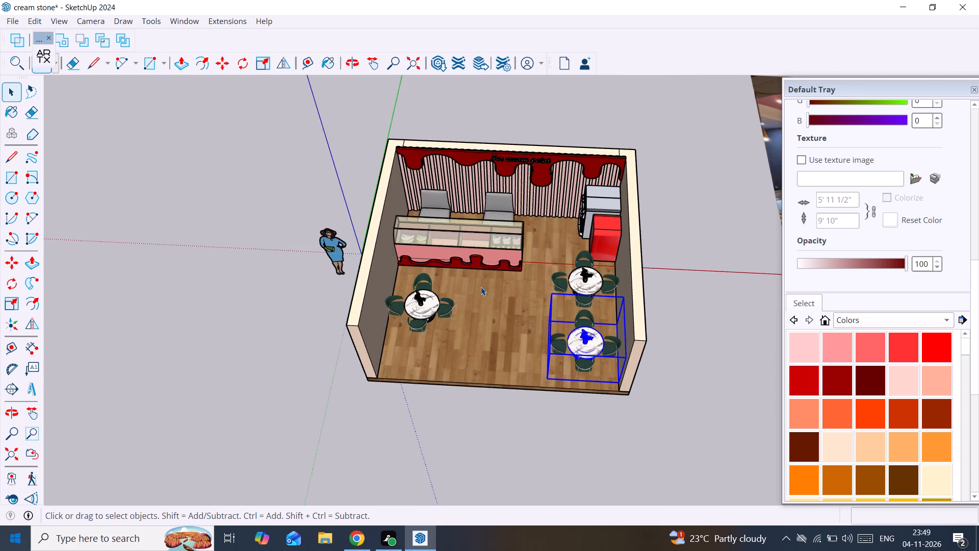
pyautogui.moveTo(481, 287); pyautogui.dragTo(524, 217, button='middle')
pyautogui.scroll(2, 504, 238)
pyautogui.moveTo(502, 241); pyautogui.dragTo(497, 291, button='middle')
pyautogui.scroll(3, 484, 291)
pyautogui.moveTo(483, 291); pyautogui.dragTo(534, 268, button='middle')
pyautogui.scroll(-3, 534, 268)
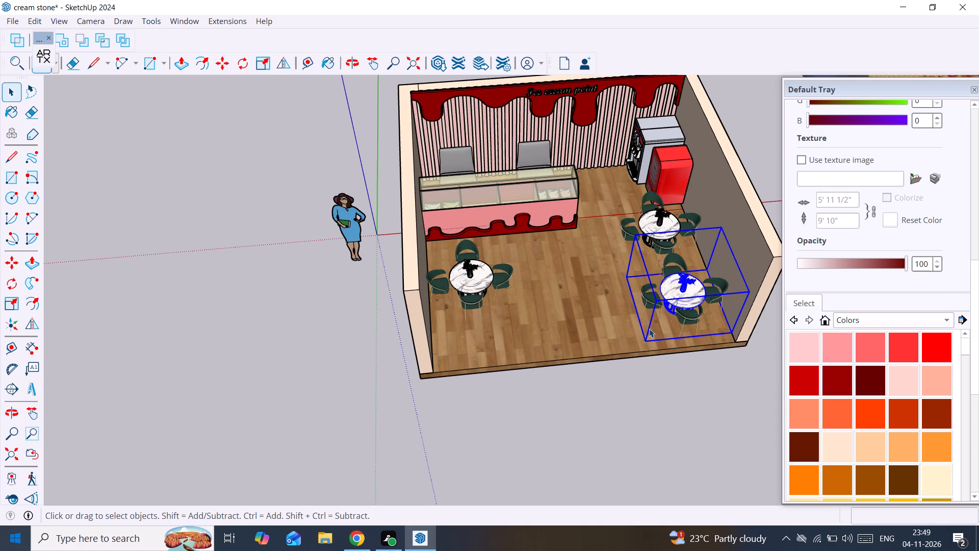
pyautogui.click(721, 438)
# Push/Pull the floor's open front edge face inward 9" with a new starting face, marking off a strip along the front.
pyautogui.scroll(2, 691, 368)
pyautogui.moveTo(690, 366); pyautogui.dragTo(453, 375, button='middle')
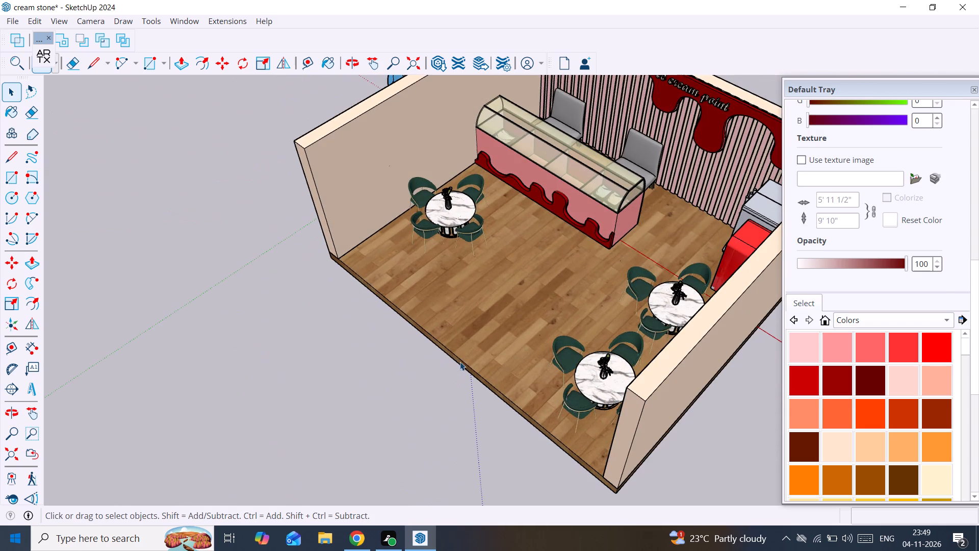
pyautogui.doubleClick(460, 362)
pyautogui.scroll(3, 460, 362)
pyautogui.click(460, 362)
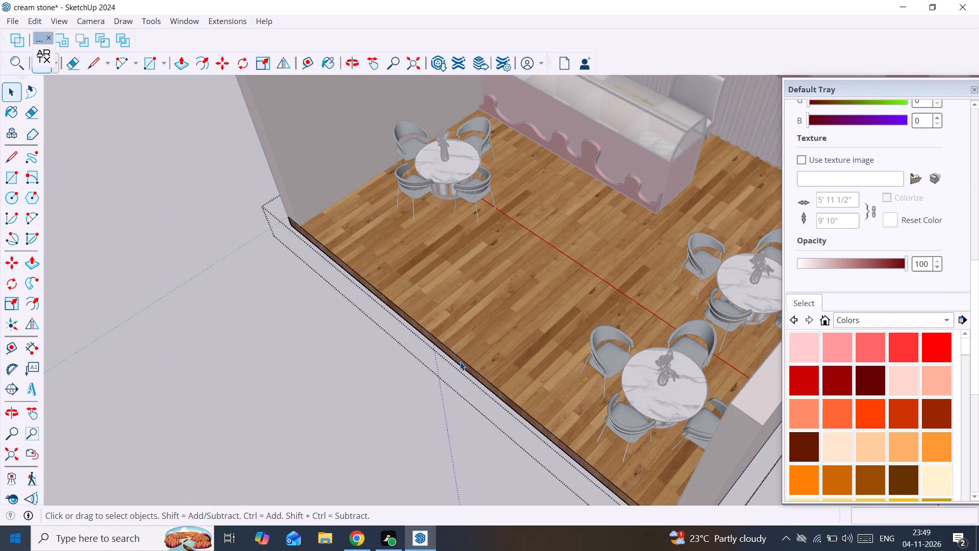
pyautogui.press('p')
pyautogui.keyDown('ctrl'); pyautogui.click(460, 362); pyautogui.keyUp('ctrl')
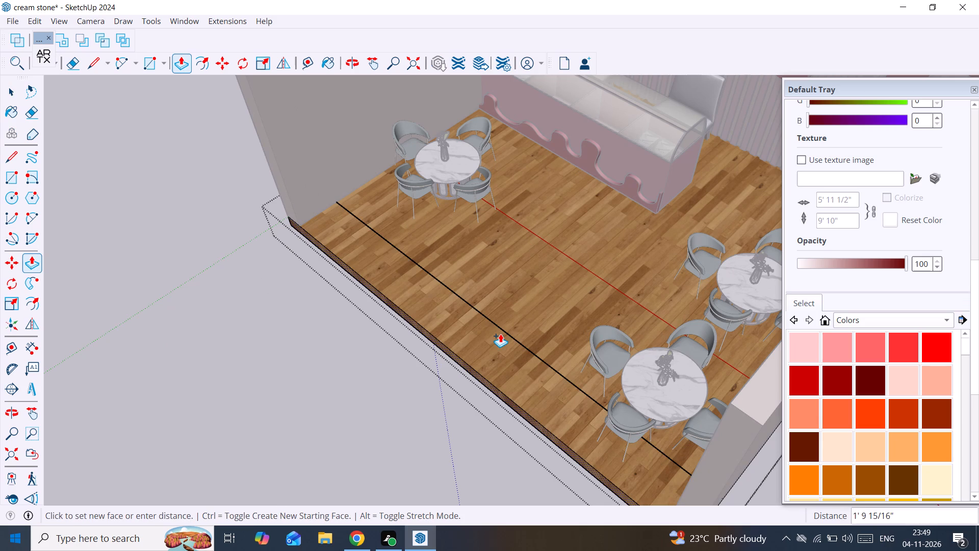
pyautogui.write('9"')
pyautogui.press('Return')
pyautogui.press('space')
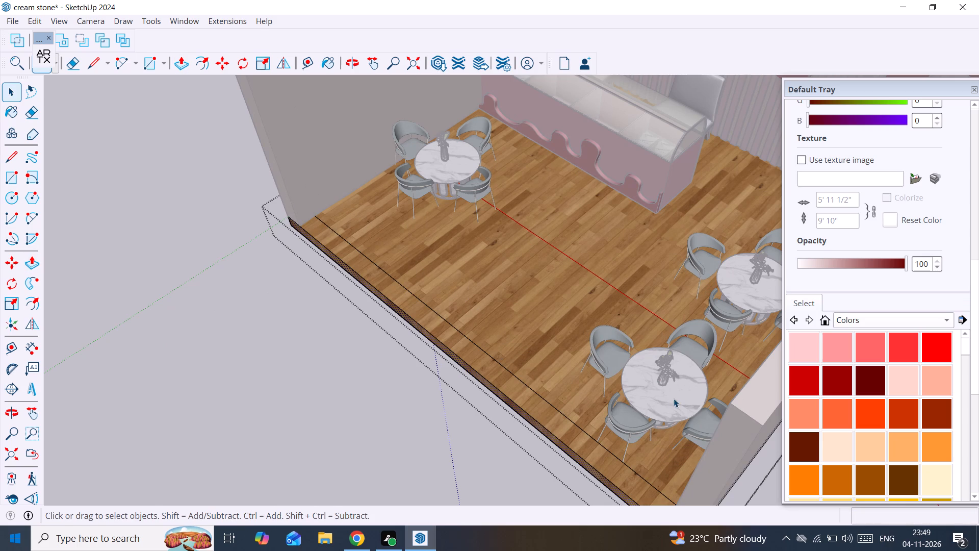
pyautogui.click(352, 406)
# Move the copied dining set about 3 7/8" along the green axis, away from the shop's front edge.
pyautogui.moveTo(600, 347); pyautogui.dragTo(480, 386, button='middle')
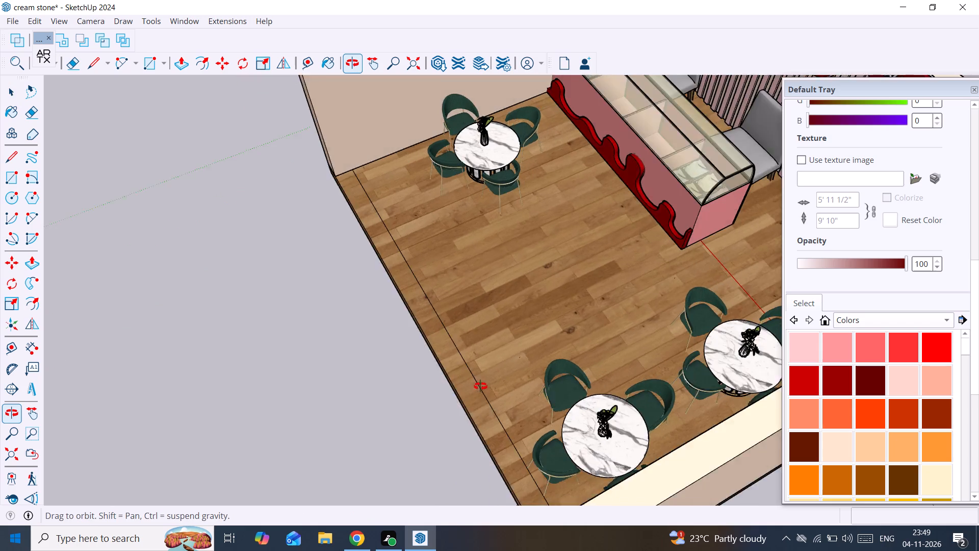
pyautogui.moveTo(480, 386); pyautogui.dragTo(506, 368, button='middle')
pyautogui.scroll(2, 641, 416)
pyautogui.moveTo(637, 418); pyautogui.dragTo(489, 423, button='middle')
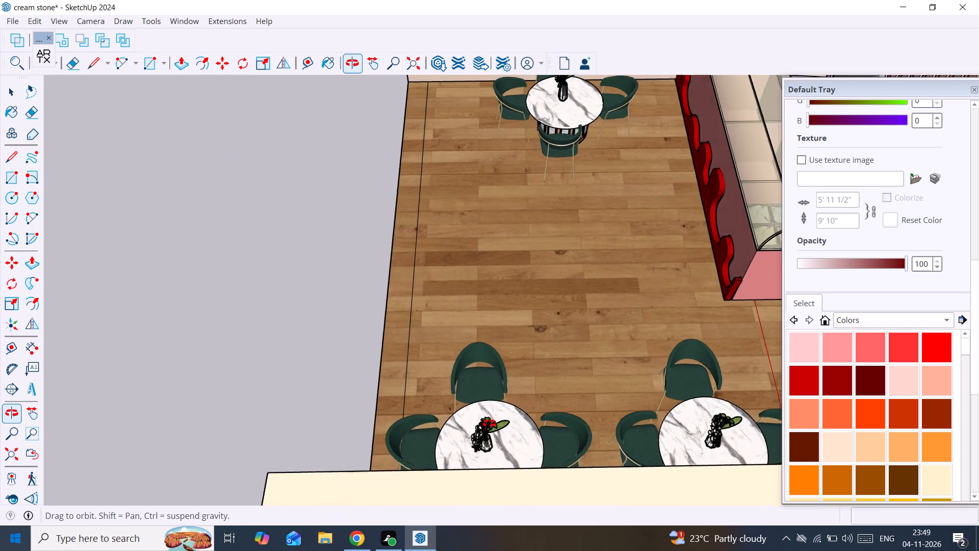
pyautogui.moveTo(489, 423); pyautogui.dragTo(485, 455, button='middle')
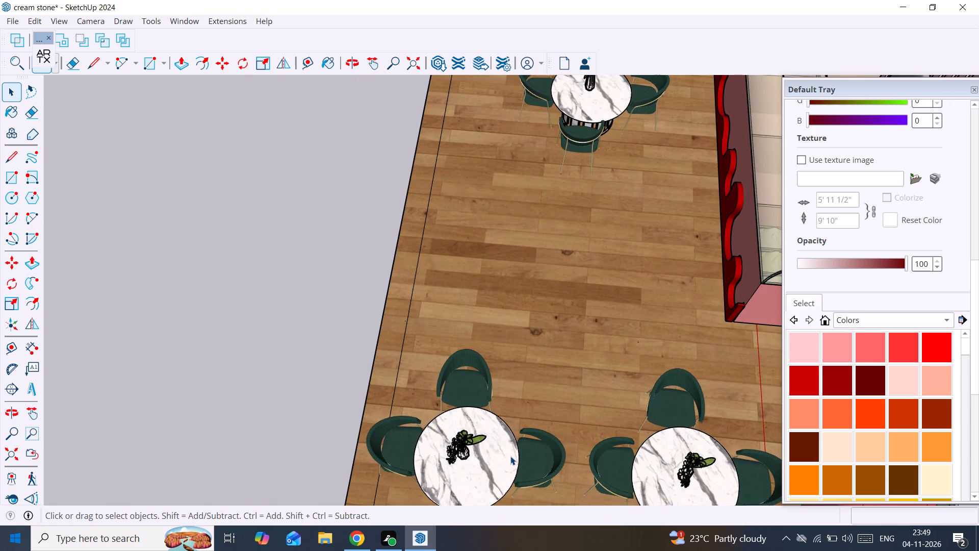
pyautogui.click(510, 456)
pyautogui.press('m')
pyautogui.click(510, 456)
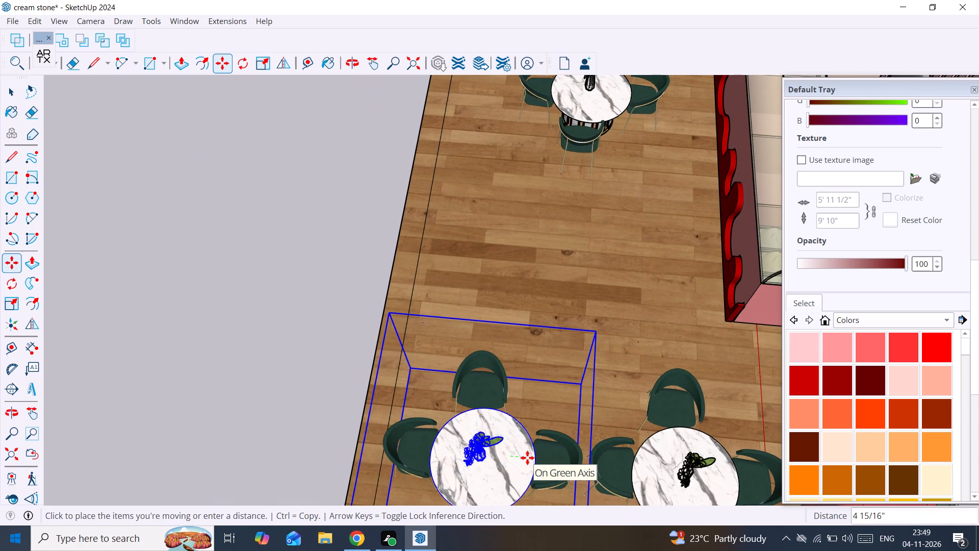
pyautogui.click(523, 458)
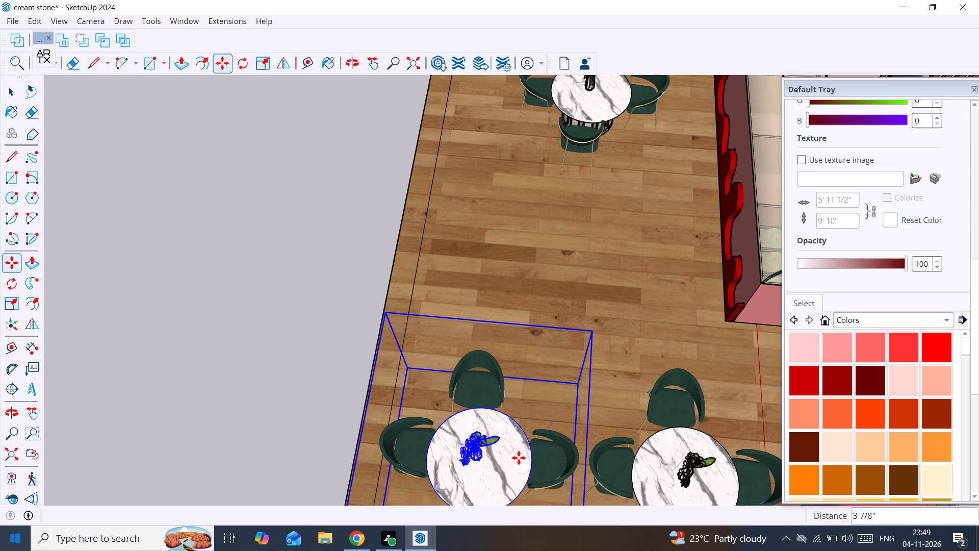
pyautogui.scroll(-8, 468, 454)
pyautogui.moveTo(470, 450); pyautogui.dragTo(656, 413, button='middle')
pyautogui.scroll(-5, 657, 410)
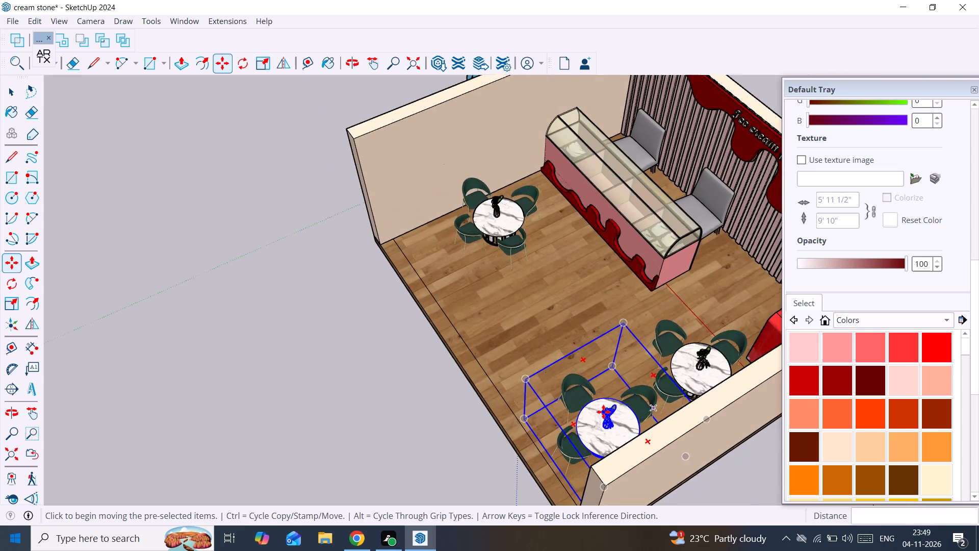
pyautogui.moveTo(563, 417); pyautogui.dragTo(699, 412, button='middle')
pyautogui.press('space')
pyautogui.click(516, 471)
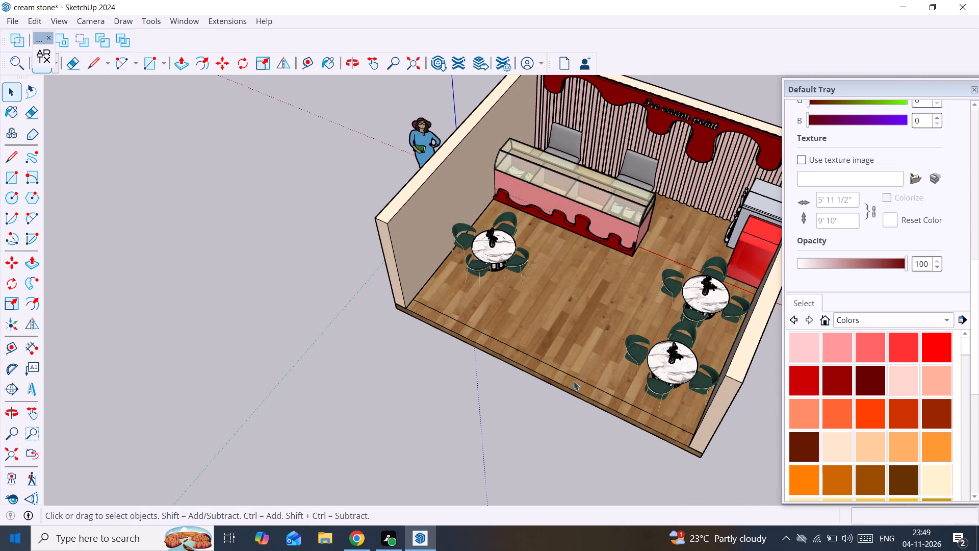
# Open the floor group for editing and select the 9" strip face along its front edge.
pyautogui.click(531, 365)
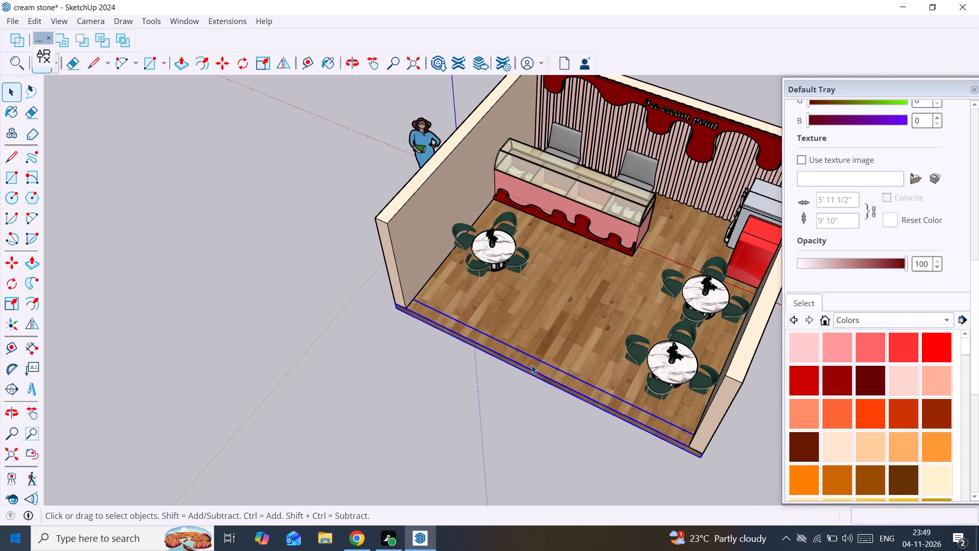
pyautogui.scroll(4, 532, 365)
pyautogui.doubleClick(533, 365)
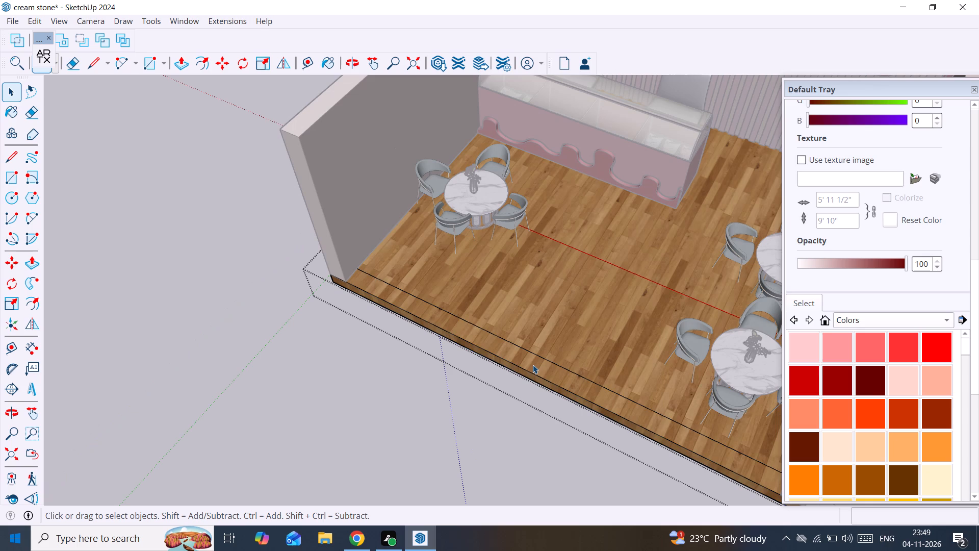
pyautogui.click(533, 365)
pyautogui.click(533, 365)
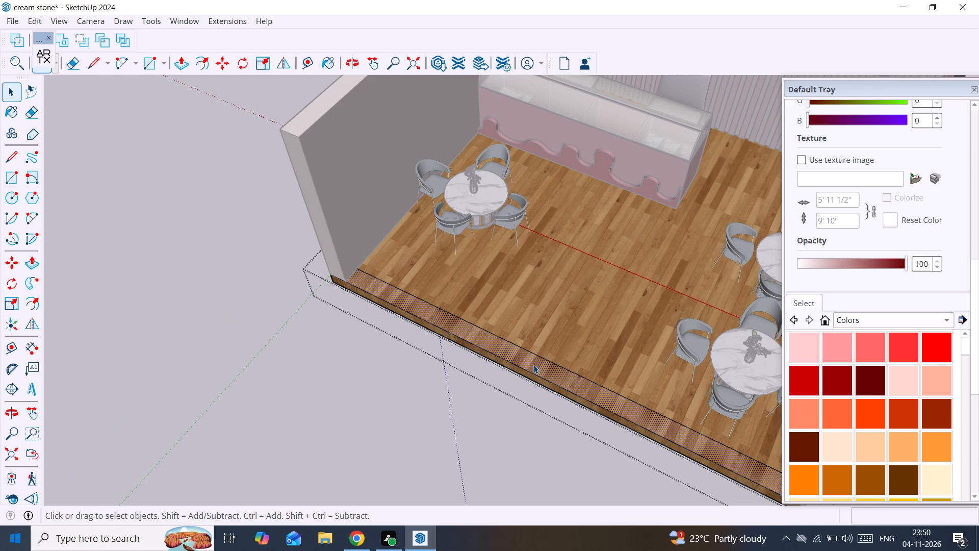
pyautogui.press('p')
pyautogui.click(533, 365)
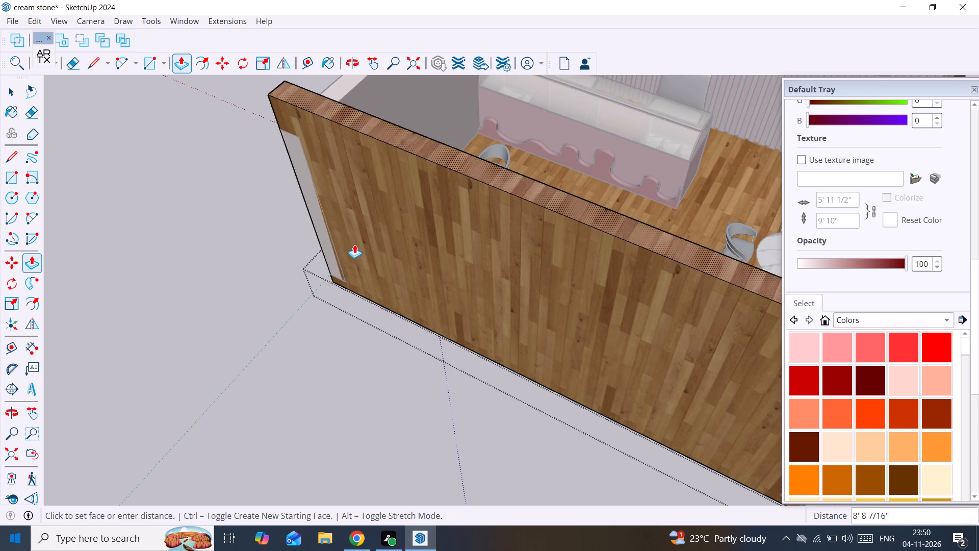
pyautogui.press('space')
# Push/Pull the 9" front floor strip up about 7' 5" to the top of the side walls, forming a front wall.
pyautogui.click(378, 283)
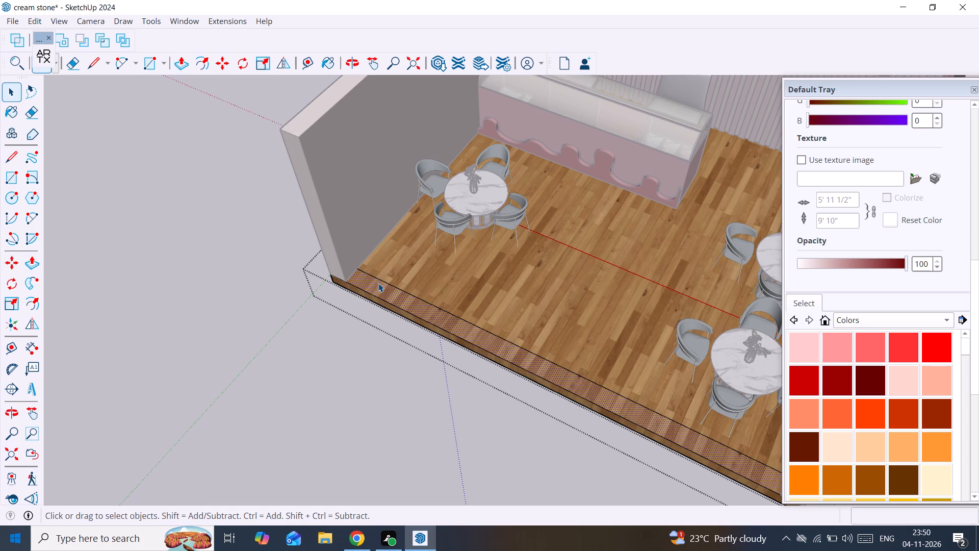
pyautogui.press('p')
pyautogui.click(378, 283)
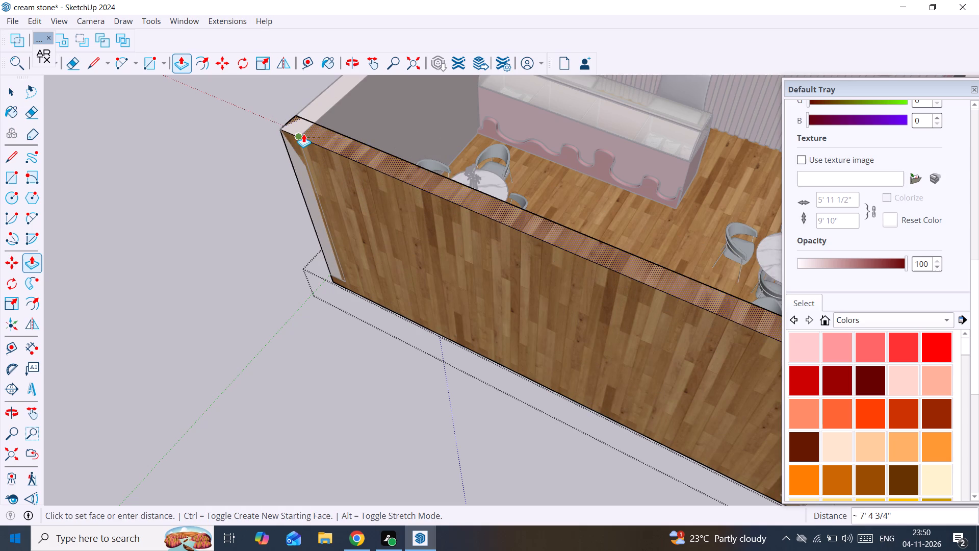
pyautogui.click(320, 109)
pyautogui.press('space')
pyautogui.scroll(-2, 341, 176)
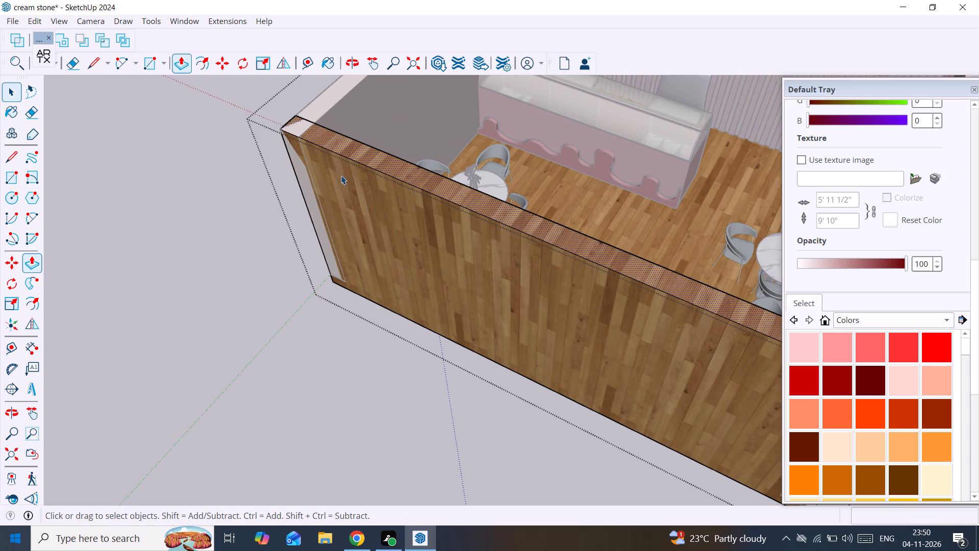
pyautogui.scroll(-9, 341, 176)
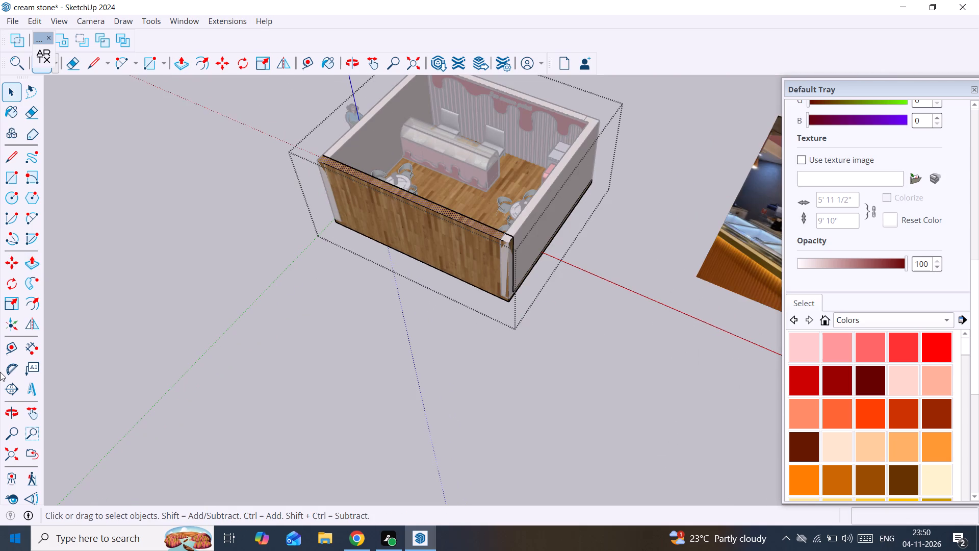
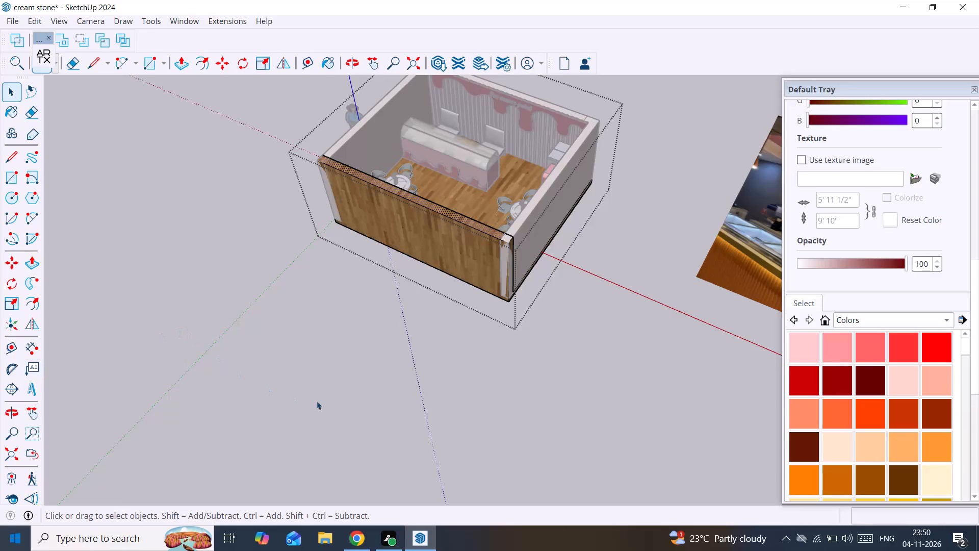
# Leave the floor group and examine the new front wall and the shop interior from several angles.
pyautogui.click(373, 396)
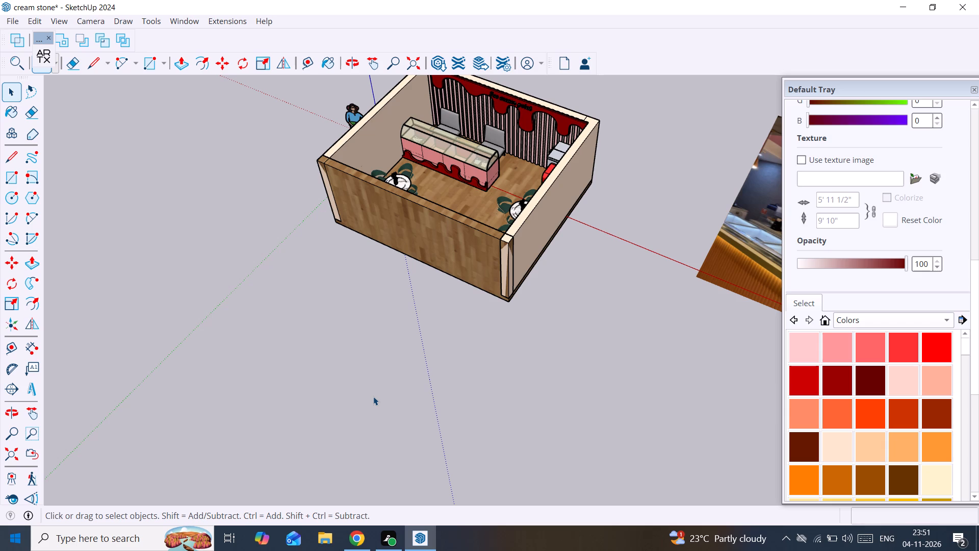
pyautogui.scroll(2, 663, 320)
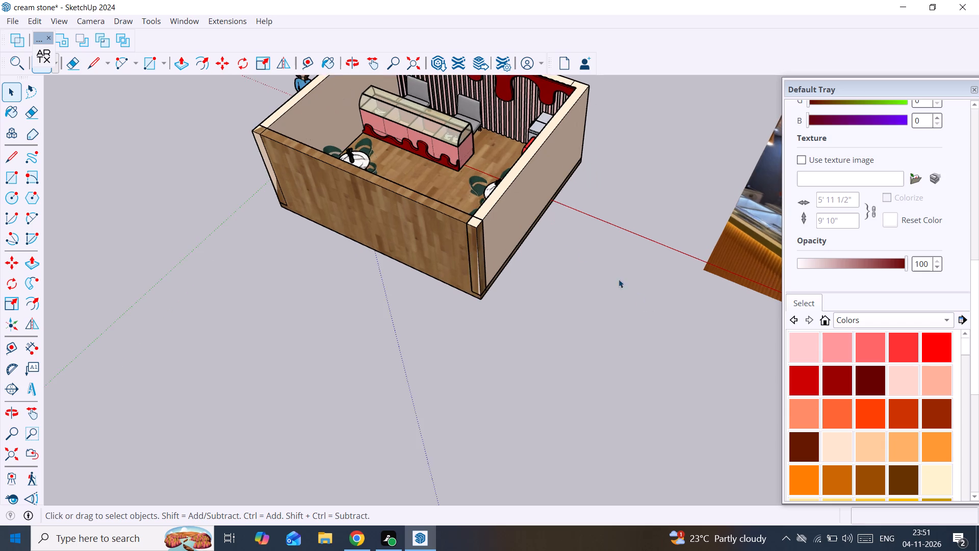
pyautogui.scroll(3, 581, 250)
pyautogui.moveTo(561, 234); pyautogui.dragTo(709, 284, button='middle')
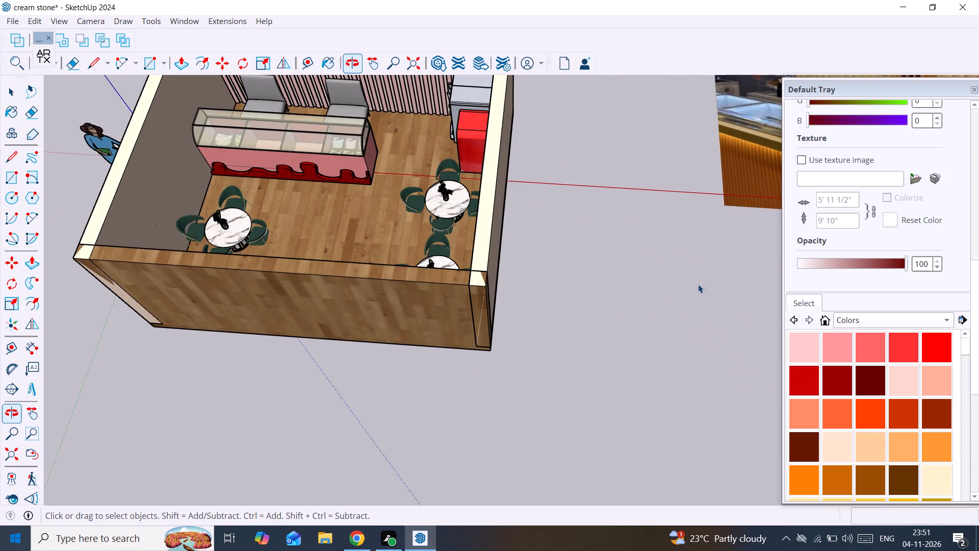
pyautogui.scroll(-3, 370, 279)
pyautogui.scroll(3, 392, 279)
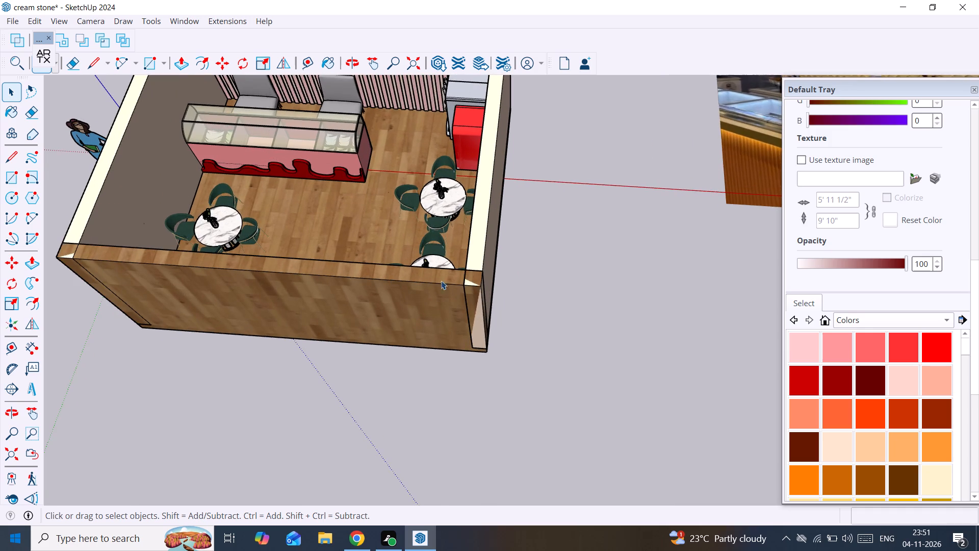
pyautogui.scroll(1, 469, 287)
pyautogui.scroll(-6, 469, 287)
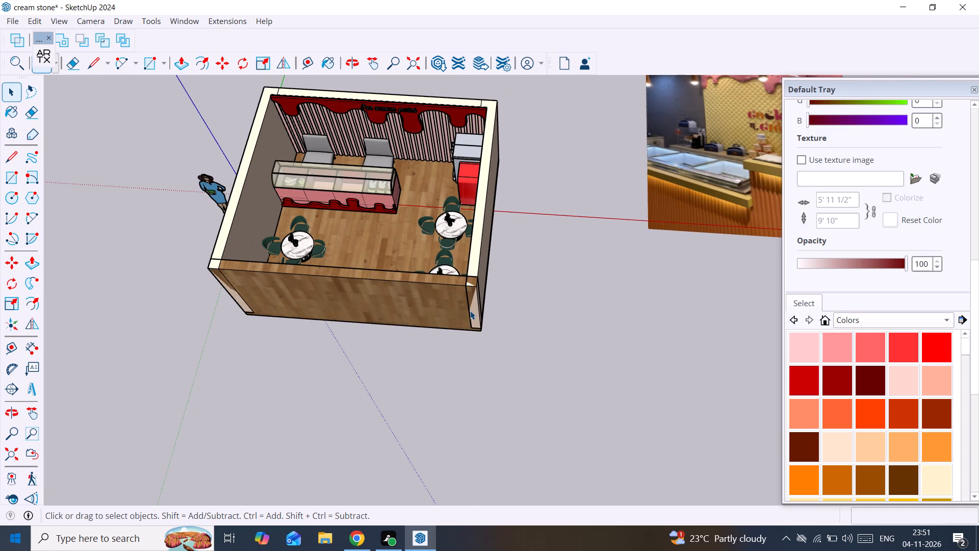
pyautogui.scroll(1, 430, 288)
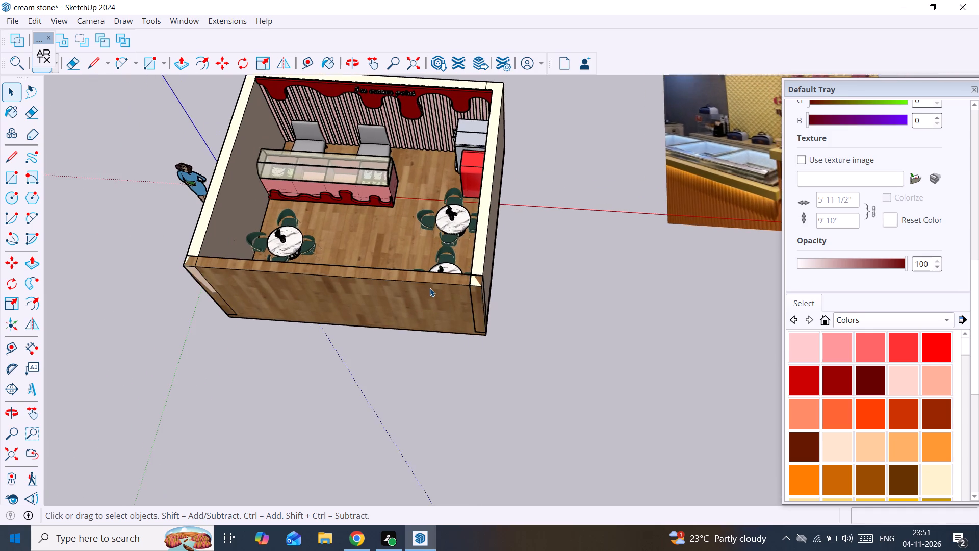
pyautogui.moveTo(430, 288); pyautogui.dragTo(529, 126, button='middle')
pyautogui.scroll(4, 487, 255)
pyautogui.moveTo(487, 255); pyautogui.dragTo(356, 441, button='middle')
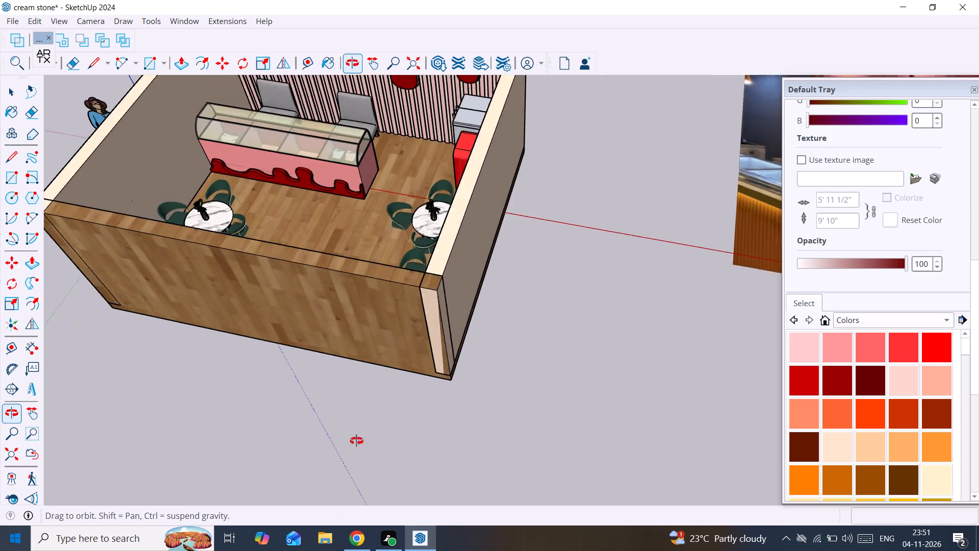
pyautogui.moveTo(356, 441); pyautogui.dragTo(344, 475, button='middle')
pyautogui.scroll(1, 269, 235)
pyautogui.moveTo(274, 244); pyautogui.dragTo(420, 282, button='middle')
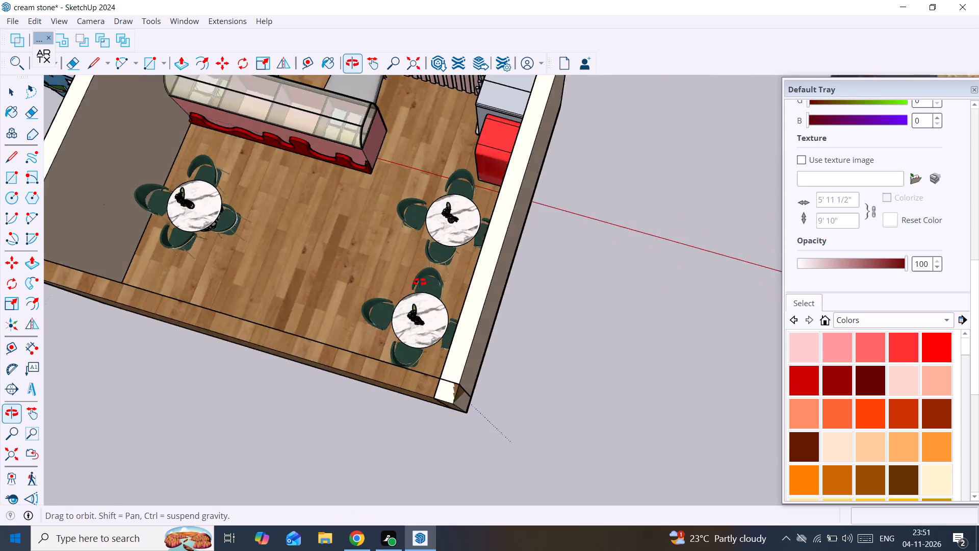
pyautogui.moveTo(420, 282); pyautogui.dragTo(505, 155, button='middle')
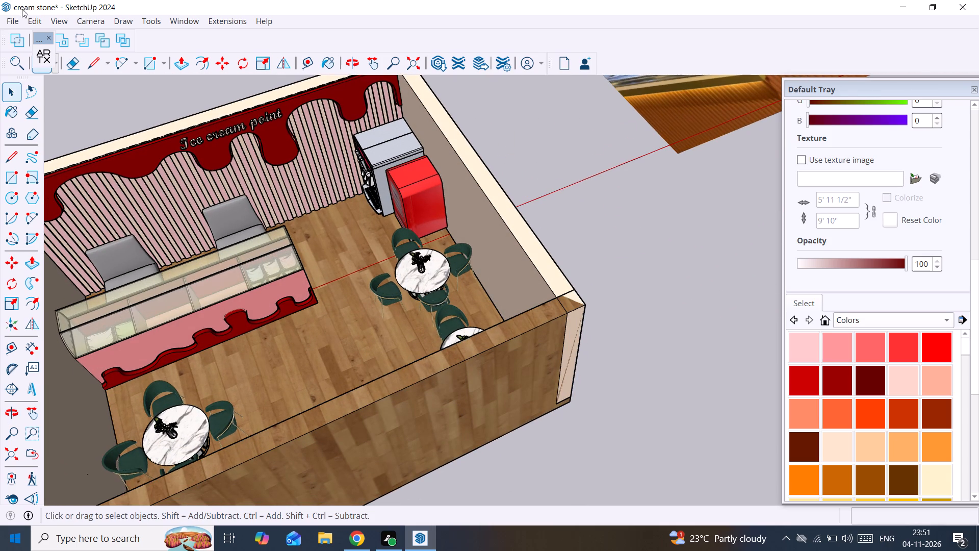
# Browse the Architextures library and import the Calacatta Gold stone texture.
pyautogui.rightClick(8, 19)
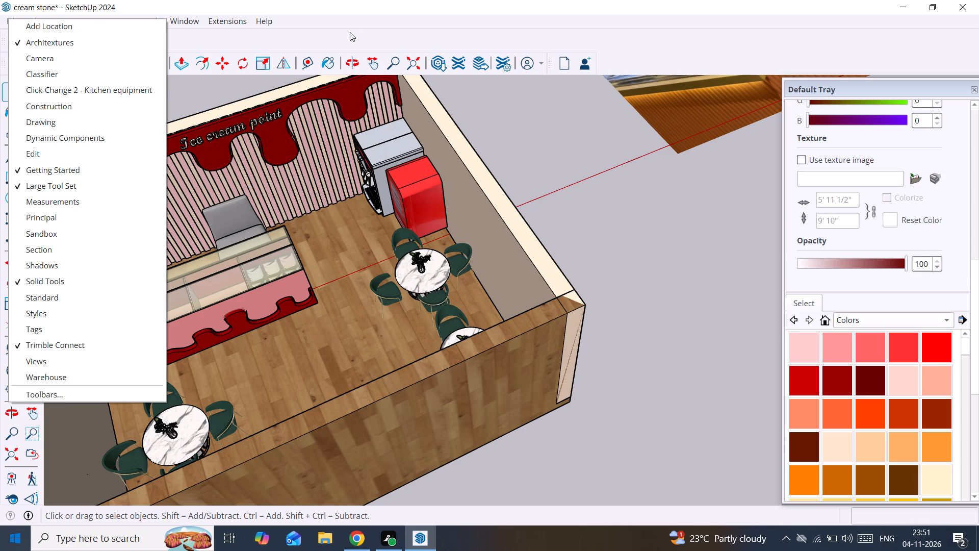
pyautogui.rightClick(351, 27)
pyautogui.click(38, 61)
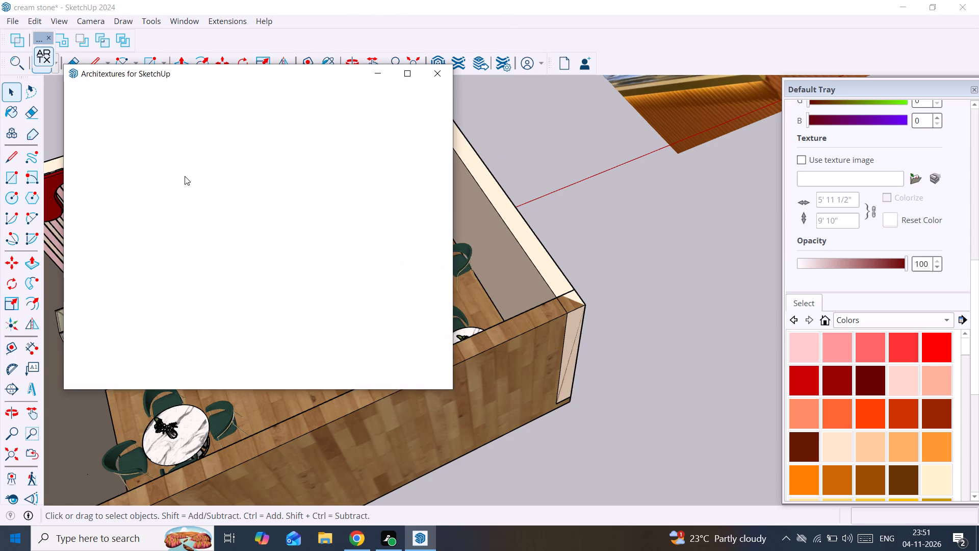
pyautogui.scroll(-2, 334, 284)
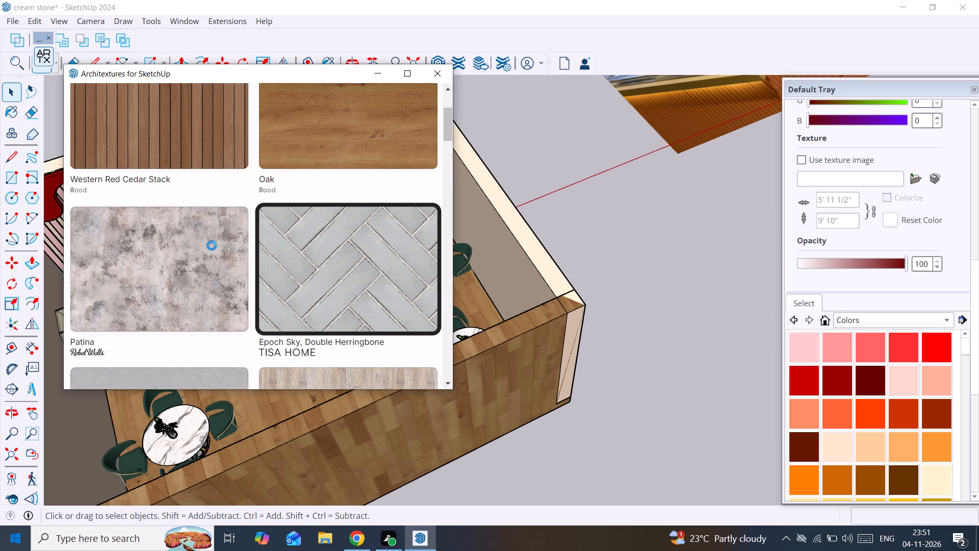
pyautogui.scroll(-4, 200, 268)
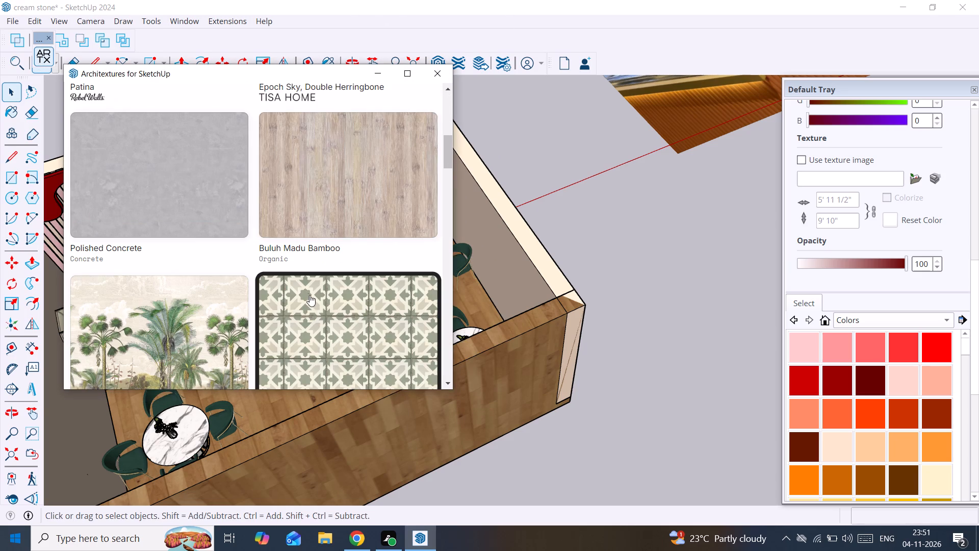
pyautogui.scroll(-4, 302, 289)
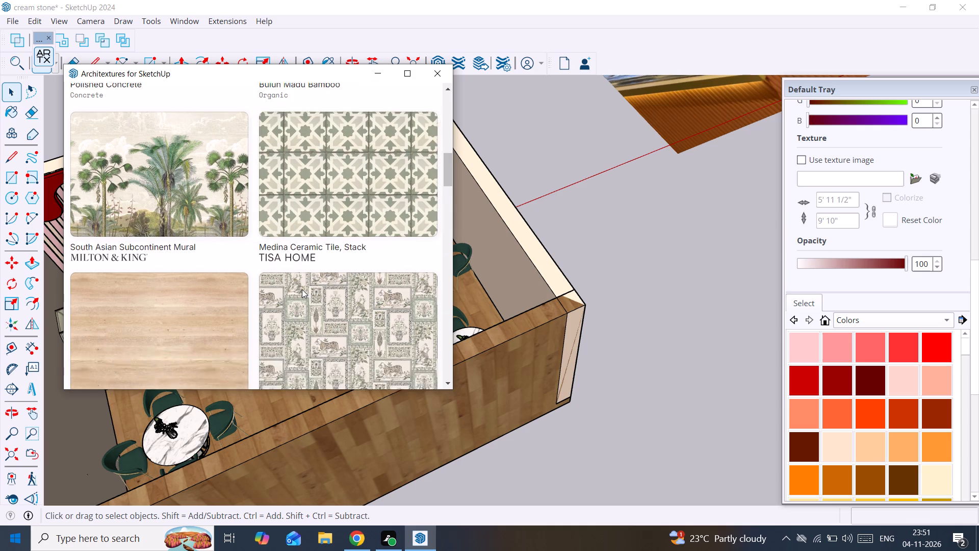
pyautogui.scroll(3, 302, 289)
pyautogui.scroll(-2, 302, 289)
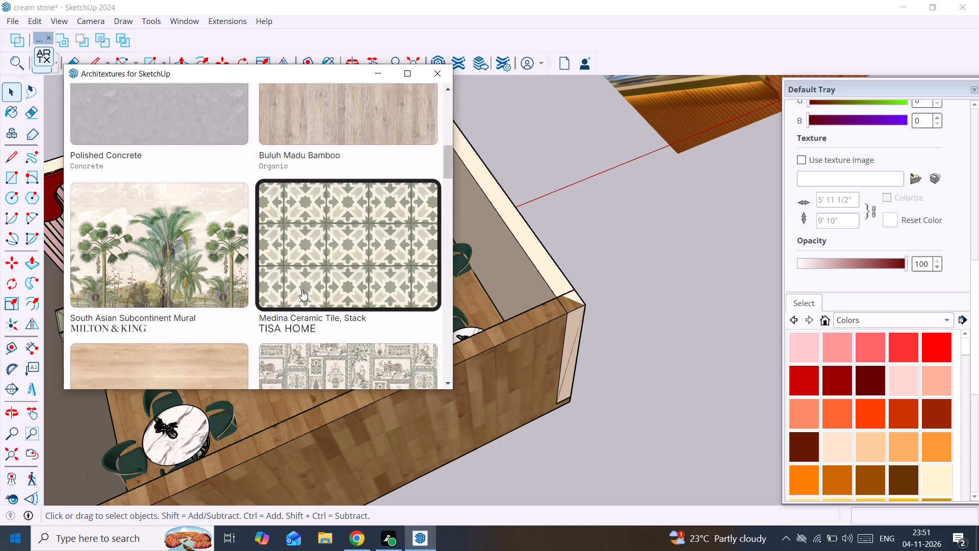
pyautogui.scroll(-13, 302, 289)
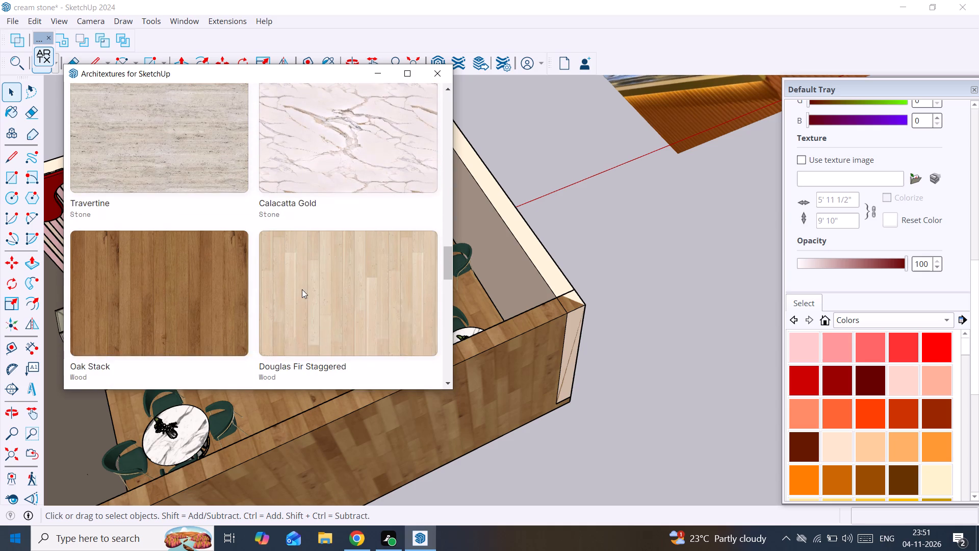
pyautogui.scroll(1, 302, 289)
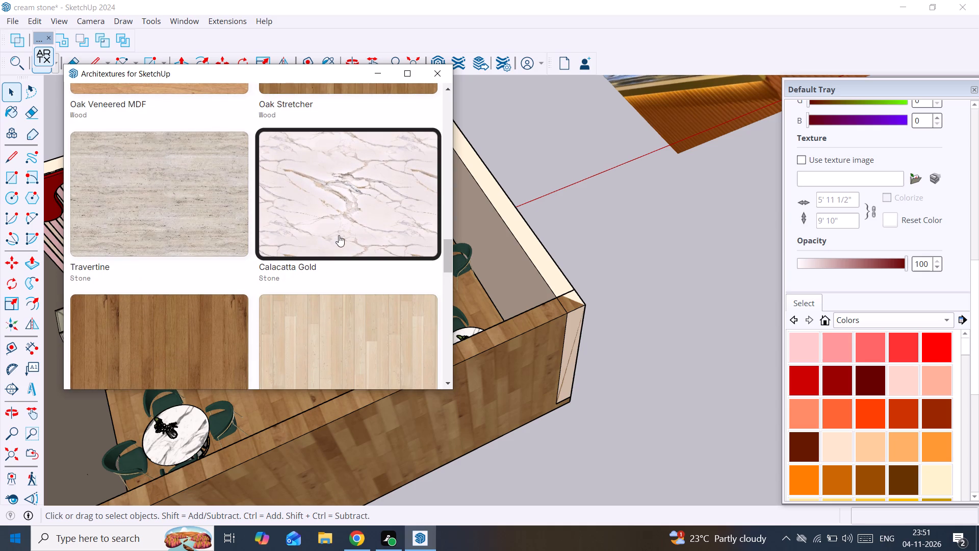
pyautogui.click(339, 235)
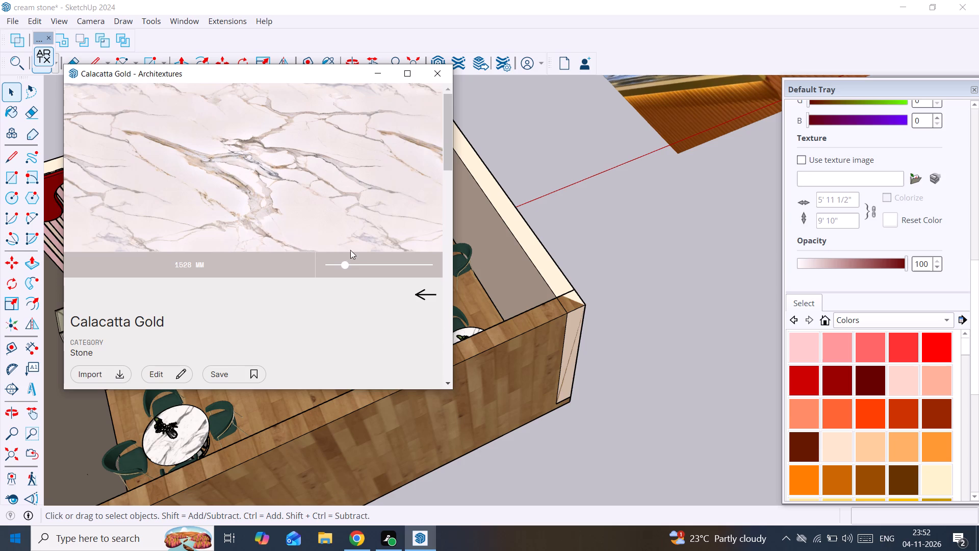
pyautogui.click(121, 372)
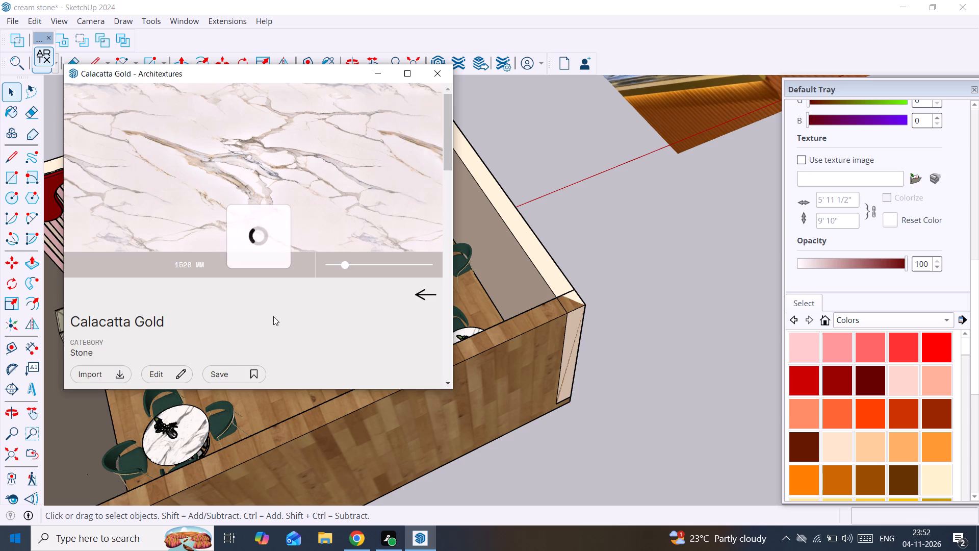
# Paint the floor group, including its front wall, with the Calacatta Gold texture.
pyautogui.scroll(-3, 487, 338)
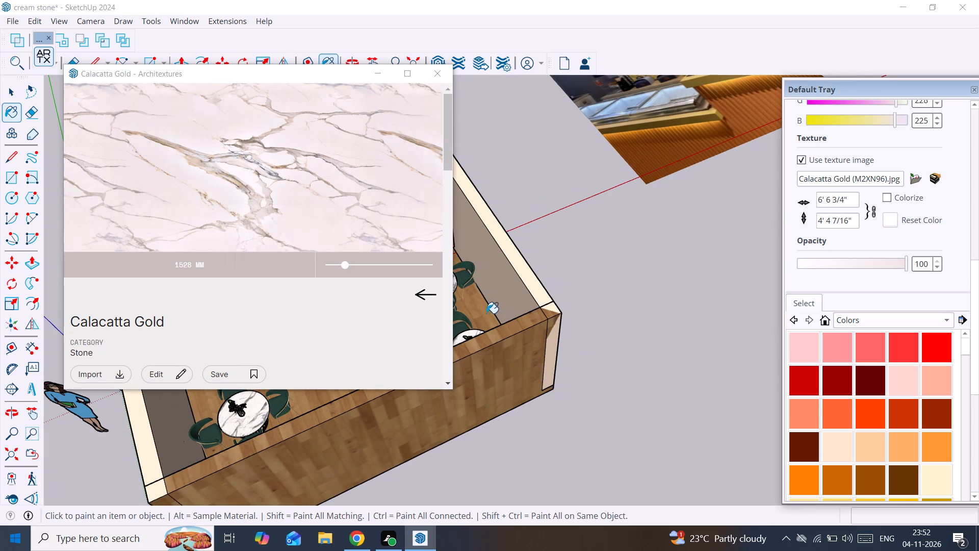
pyautogui.click(474, 313)
pyautogui.scroll(-3, 474, 313)
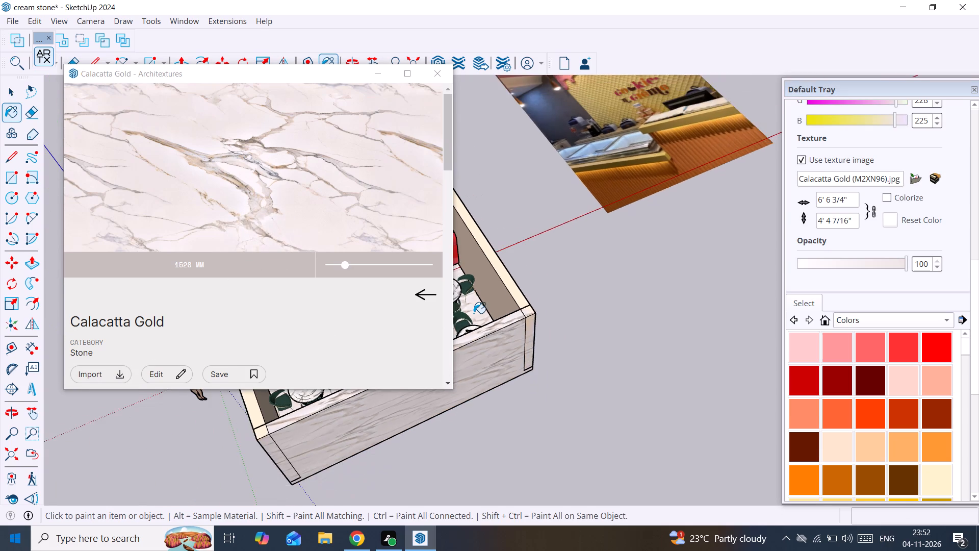
pyautogui.moveTo(474, 313); pyautogui.dragTo(657, 303, button='middle')
pyautogui.moveTo(657, 303); pyautogui.dragTo(504, 276, button='middle')
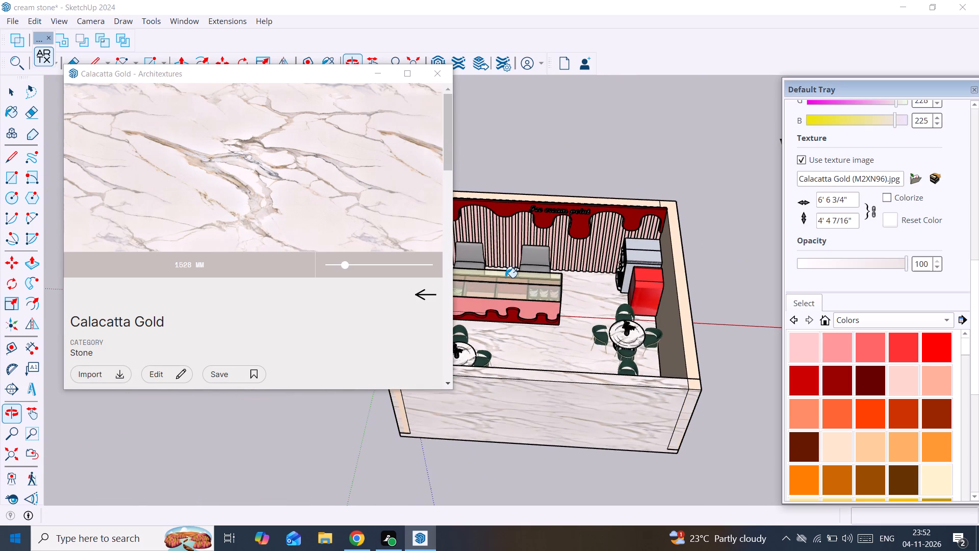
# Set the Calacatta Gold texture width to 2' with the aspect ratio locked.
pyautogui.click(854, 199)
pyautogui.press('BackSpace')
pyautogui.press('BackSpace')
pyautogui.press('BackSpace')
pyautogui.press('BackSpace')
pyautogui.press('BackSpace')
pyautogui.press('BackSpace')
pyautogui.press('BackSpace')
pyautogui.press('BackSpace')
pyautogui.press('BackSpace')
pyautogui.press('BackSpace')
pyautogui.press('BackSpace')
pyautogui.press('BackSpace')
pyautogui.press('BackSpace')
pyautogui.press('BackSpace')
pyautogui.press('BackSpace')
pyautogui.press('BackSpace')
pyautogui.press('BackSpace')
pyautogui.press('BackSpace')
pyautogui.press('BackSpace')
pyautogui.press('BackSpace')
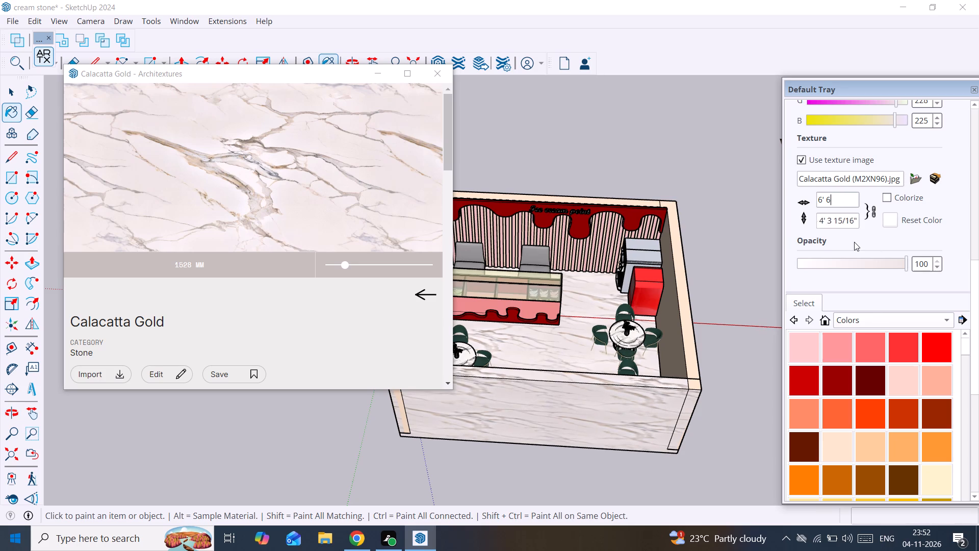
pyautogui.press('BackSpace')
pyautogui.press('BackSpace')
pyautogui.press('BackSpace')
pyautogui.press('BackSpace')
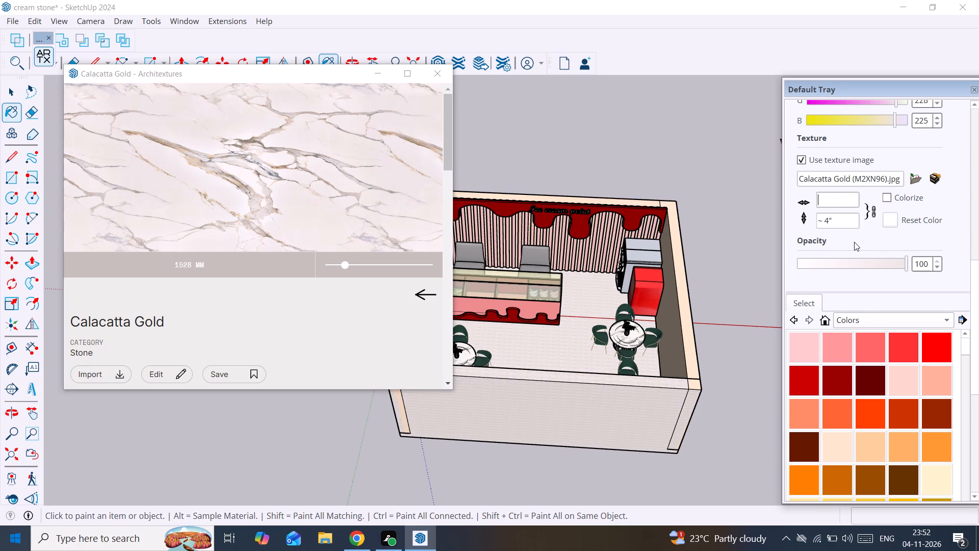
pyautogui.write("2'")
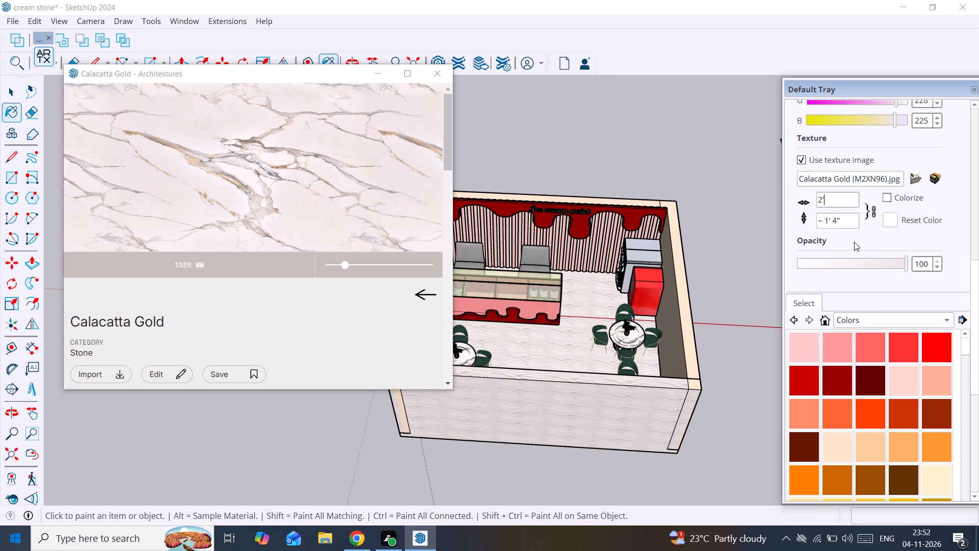
# Unlock the Calacatta Gold texture's aspect ratio and set its height to 4'.
pyautogui.click(846, 218)
pyautogui.press('BackSpace')
pyautogui.press('BackSpace')
pyautogui.press('BackSpace')
pyautogui.press('BackSpace')
pyautogui.press('BackSpace')
pyautogui.press('BackSpace')
pyautogui.press('BackSpace')
pyautogui.press('BackSpace')
pyautogui.press('BackSpace')
pyautogui.press('BackSpace')
pyautogui.press('BackSpace')
pyautogui.press('BackSpace')
pyautogui.press('BackSpace')
pyautogui.press('BackSpace')
pyautogui.press('BackSpace')
pyautogui.press('BackSpace')
pyautogui.press('BackSpace')
pyautogui.press('BackSpace')
pyautogui.press('BackSpace')
pyautogui.press('BackSpace')
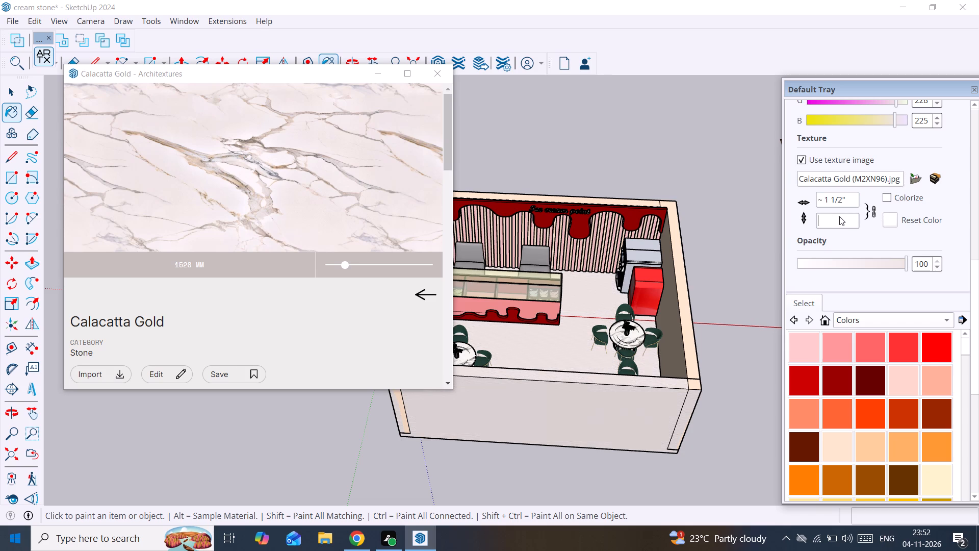
pyautogui.press('BackSpace')
pyautogui.click(871, 207)
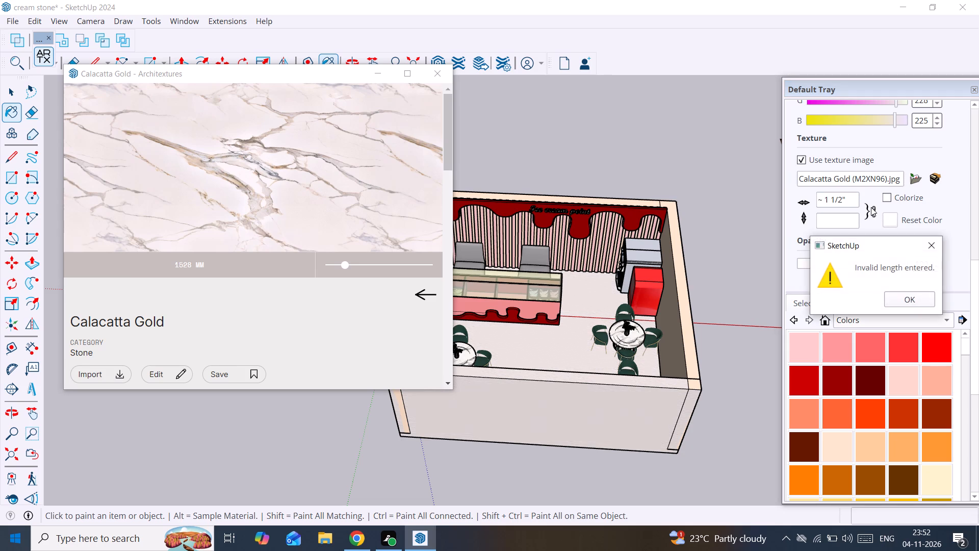
pyautogui.click(929, 245)
pyautogui.click(841, 221)
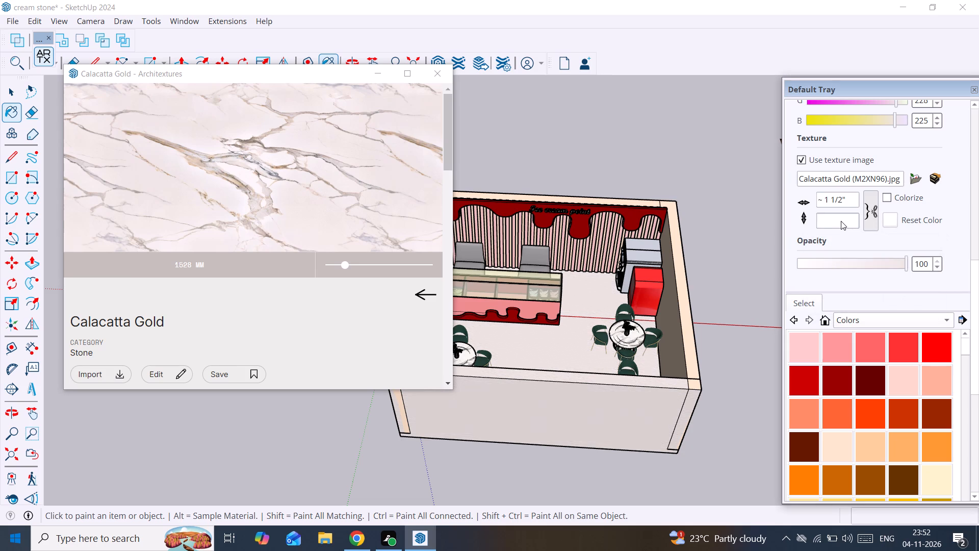
pyautogui.write("4'")
pyautogui.press('Return')
# Set the Calacatta Gold texture width to 3' and close the Architextures library.
pyautogui.click(851, 196)
pyautogui.press('BackSpace')
pyautogui.press('BackSpace')
pyautogui.press('BackSpace')
pyautogui.press('BackSpace')
pyautogui.press('BackSpace')
pyautogui.press('BackSpace')
pyautogui.press('BackSpace')
pyautogui.press('BackSpace')
pyautogui.press('BackSpace')
pyautogui.press('BackSpace')
pyautogui.press('BackSpace')
pyautogui.press('BackSpace')
pyautogui.press('BackSpace')
pyautogui.press('BackSpace')
pyautogui.press('BackSpace')
pyautogui.press('BackSpace')
pyautogui.press('BackSpace')
pyautogui.press('BackSpace')
pyautogui.press('BackSpace')
pyautogui.press('BackSpace')
pyautogui.write("3'")
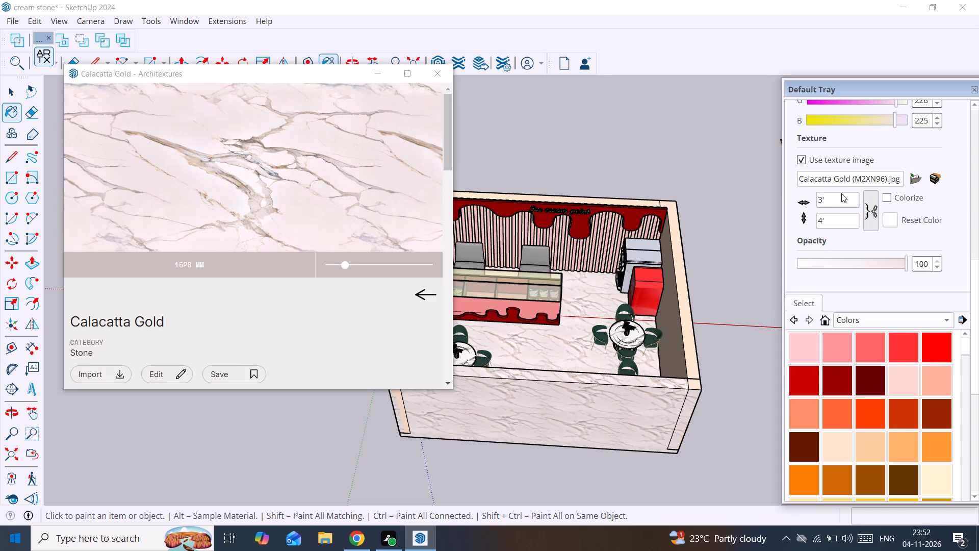
pyautogui.click(832, 222)
pyautogui.click(436, 74)
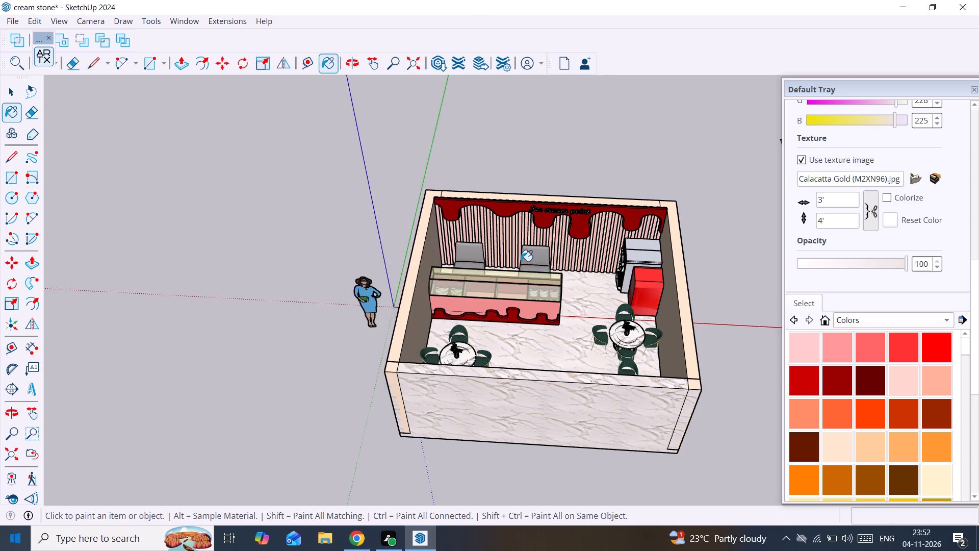
pyautogui.scroll(1, 521, 261)
pyautogui.moveTo(522, 265); pyautogui.dragTo(305, 349, button='middle')
pyautogui.scroll(5, 479, 329)
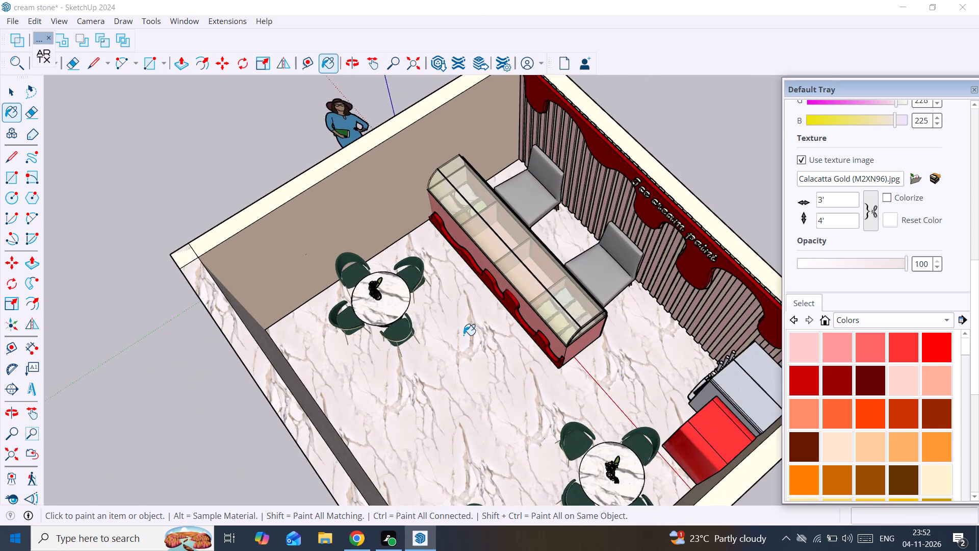
# Open the floor group, push the front wall's top face down to floor level to remove the wall, and close the group.
pyautogui.moveTo(463, 335); pyautogui.dragTo(444, 201, button='middle')
pyautogui.scroll(-4, 444, 201)
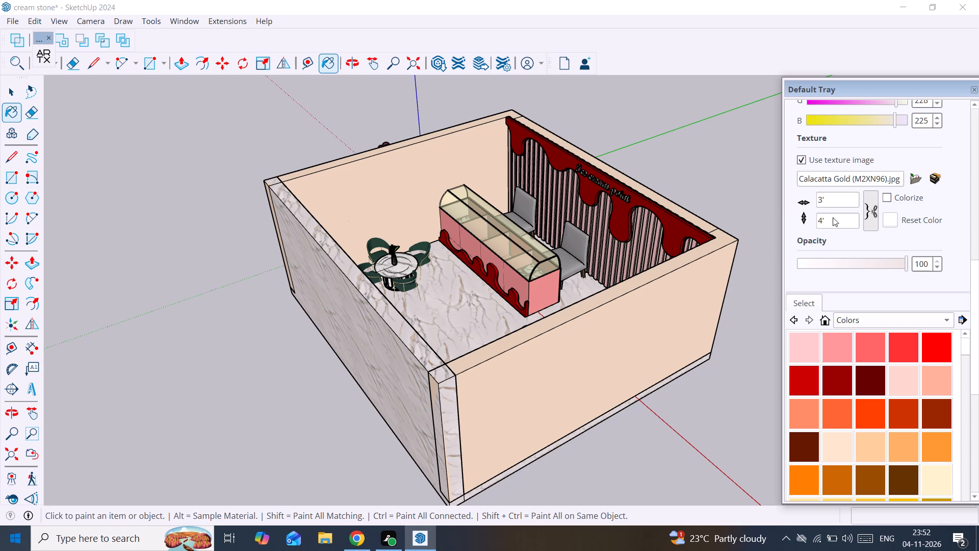
pyautogui.click(396, 333)
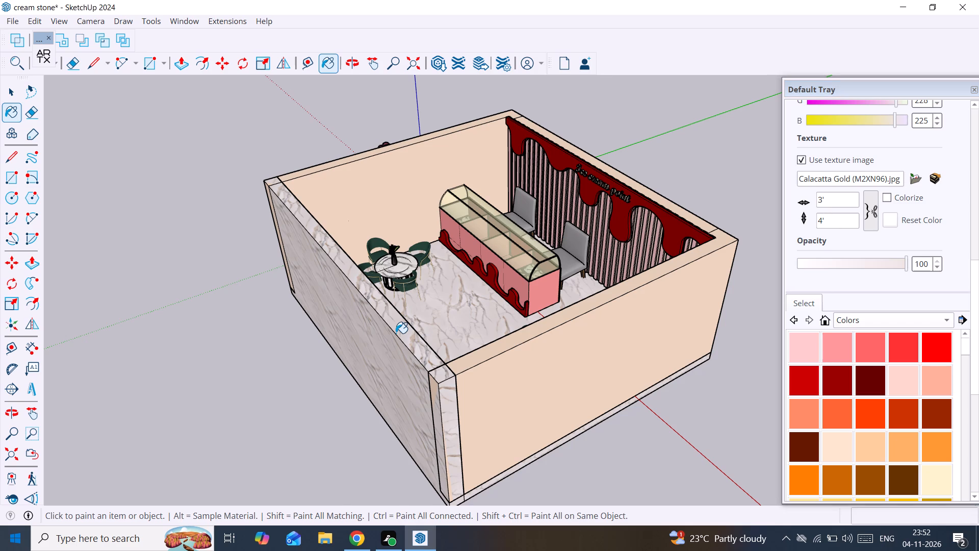
pyautogui.press('space')
pyautogui.click(397, 325)
pyautogui.tripleClick(399, 322)
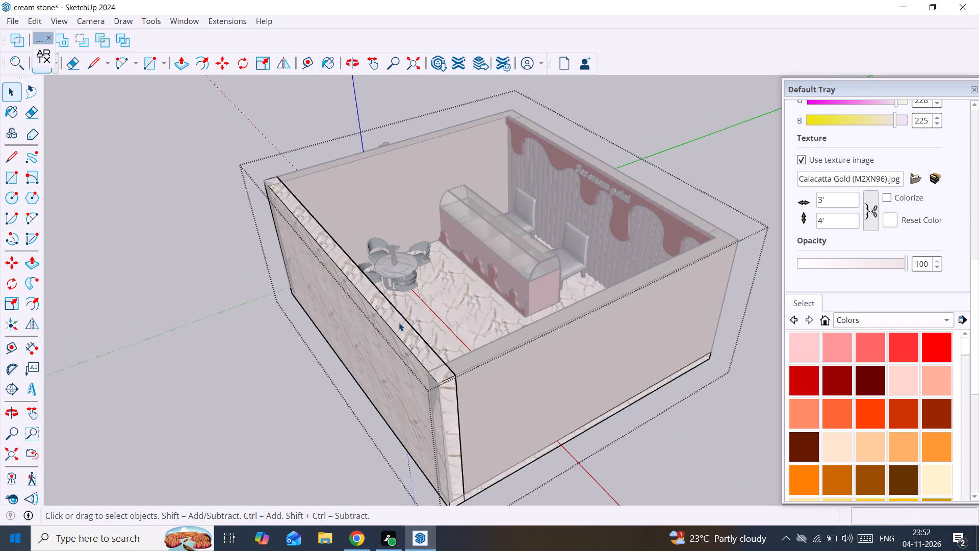
pyautogui.click(399, 322)
pyautogui.click(399, 322)
pyautogui.click(400, 322)
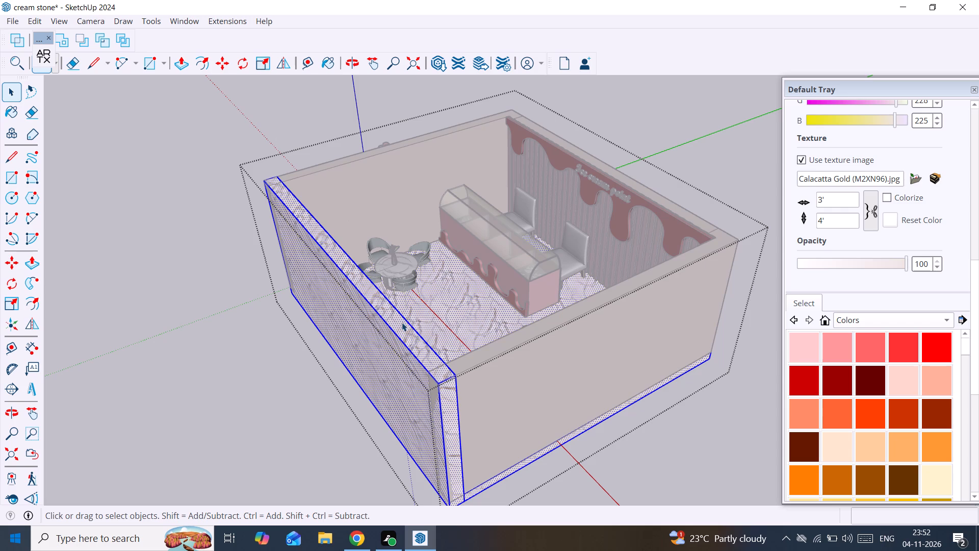
pyautogui.scroll(-4, 417, 360)
pyautogui.moveTo(418, 360); pyautogui.dragTo(471, 355, button='middle')
pyautogui.click(468, 353)
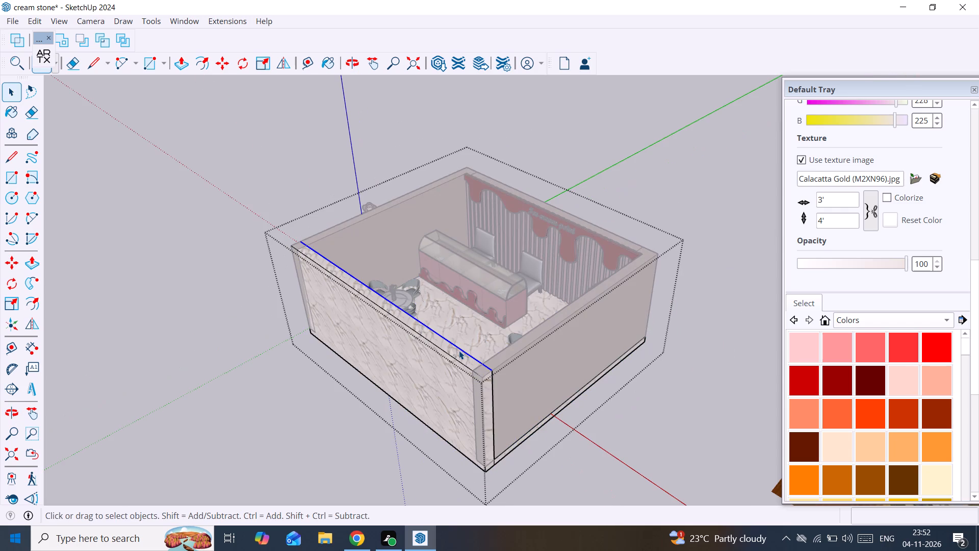
pyautogui.click(459, 350)
pyautogui.scroll(6, 457, 350)
pyautogui.click(454, 350)
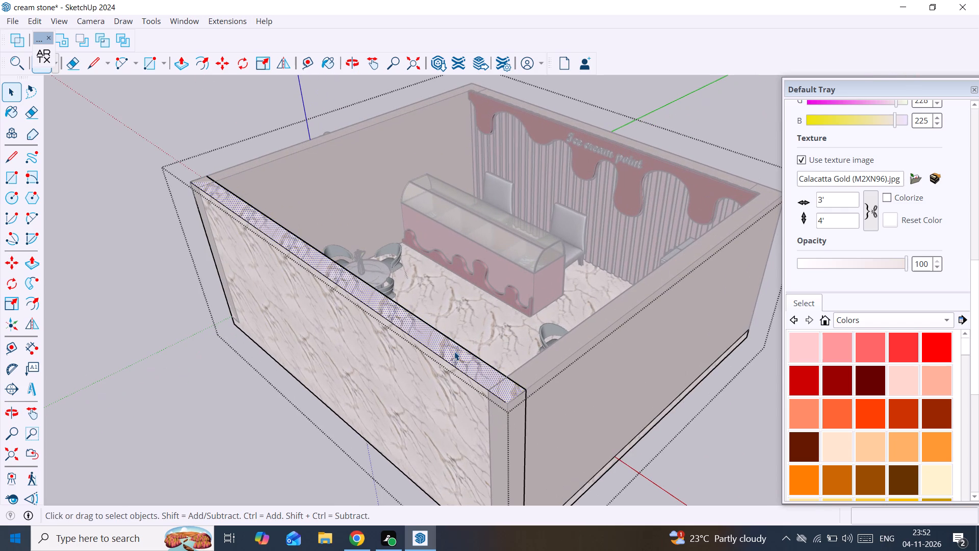
pyautogui.press('p')
pyautogui.click(454, 352)
pyautogui.scroll(-8, 450, 474)
pyautogui.moveTo(488, 417); pyautogui.dragTo(584, 336, button='middle')
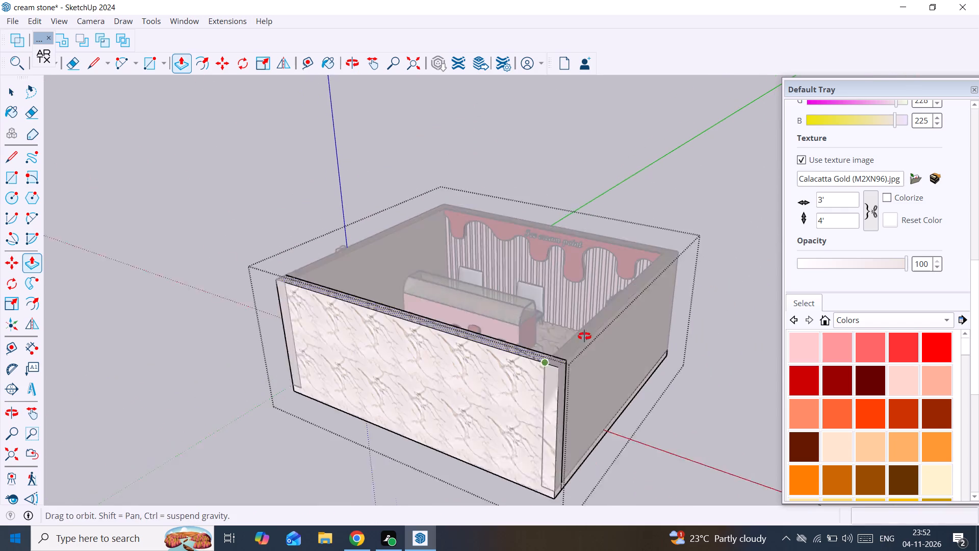
pyautogui.moveTo(584, 336); pyautogui.dragTo(585, 335, button='middle')
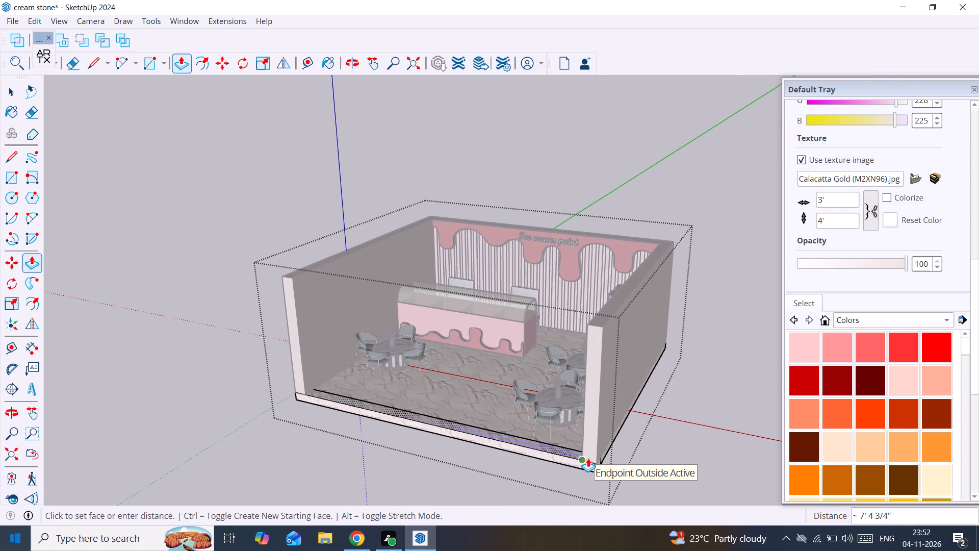
pyautogui.click(588, 458)
pyautogui.press('space')
pyautogui.click(327, 442)
# Examine the shop interior and the scale of the marble floor texture from several angles.
pyautogui.scroll(-5, 327, 423)
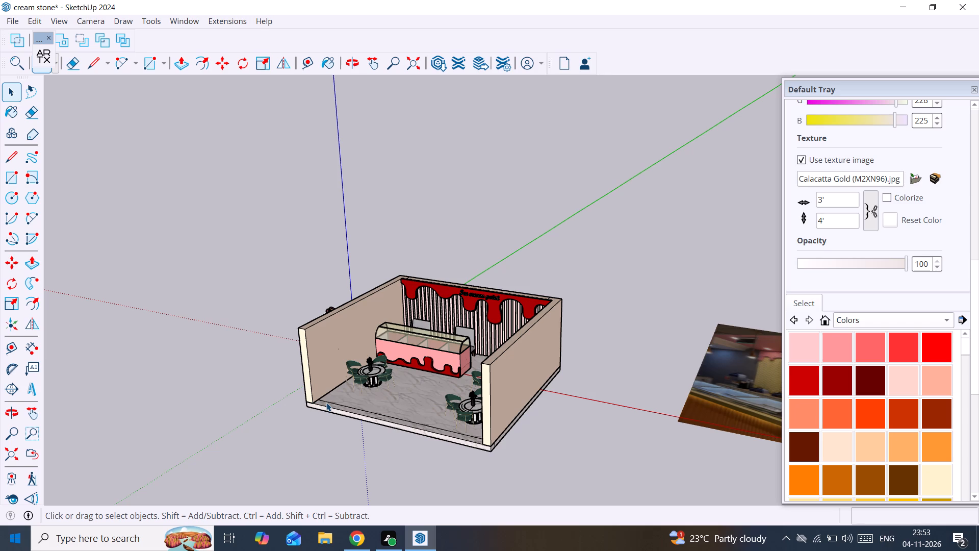
pyautogui.scroll(2, 397, 308)
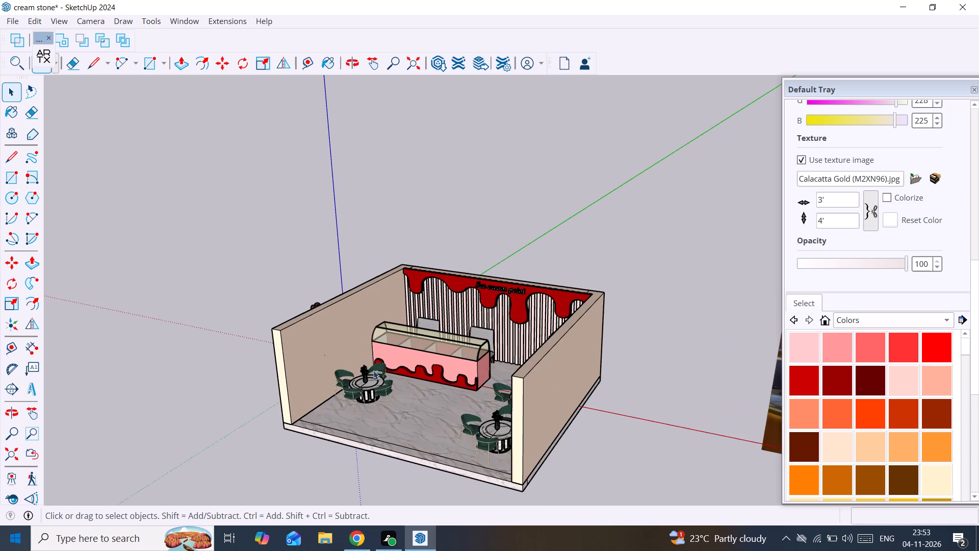
pyautogui.scroll(1, 355, 421)
pyautogui.scroll(-2, 364, 414)
pyautogui.moveTo(368, 408); pyautogui.dragTo(562, 292, button='middle')
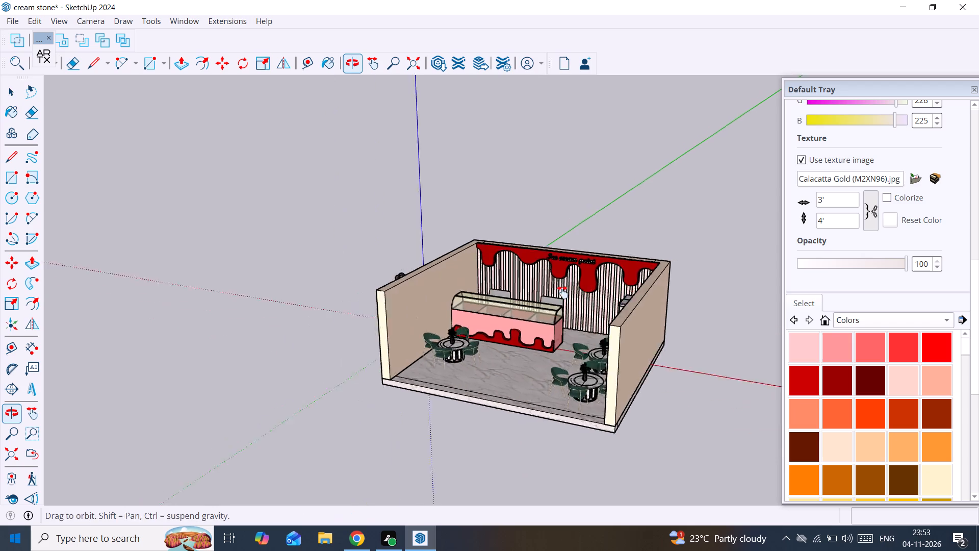
pyautogui.moveTo(562, 292); pyautogui.dragTo(586, 238, button='middle')
pyautogui.scroll(2, 586, 239)
pyautogui.moveTo(586, 240); pyautogui.dragTo(554, 369, button='middle')
pyautogui.moveTo(582, 375); pyautogui.dragTo(707, 393, button='middle')
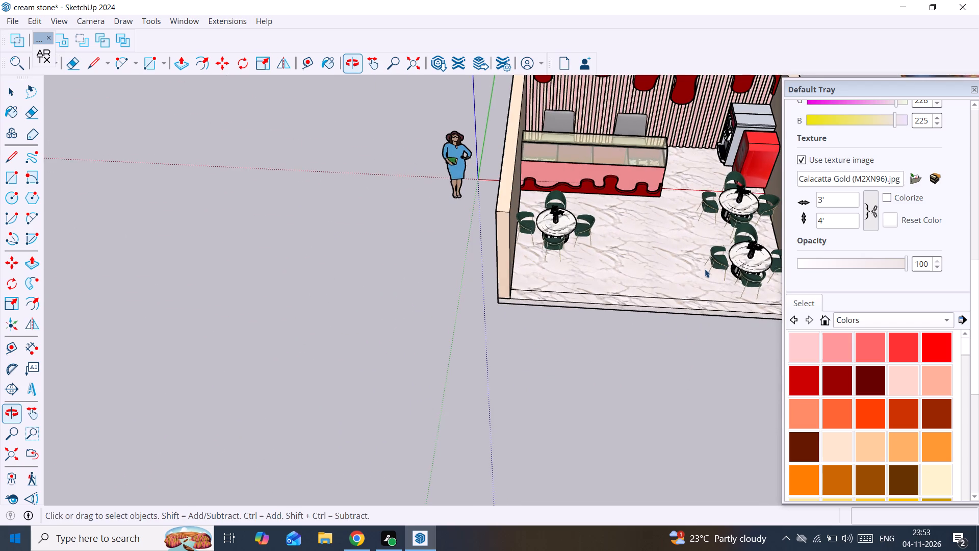
pyautogui.moveTo(704, 262); pyautogui.dragTo(695, 294, button='middle')
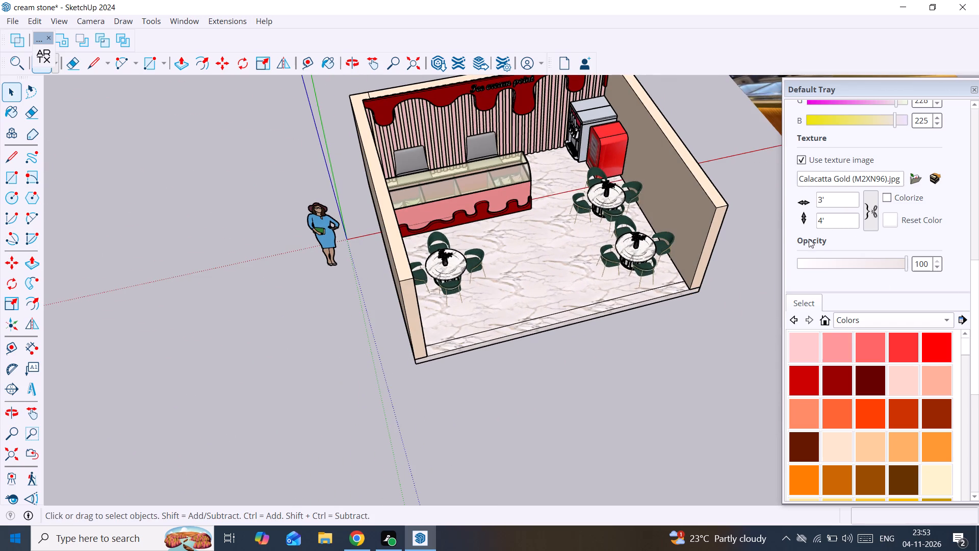
pyautogui.scroll(4, 628, 278)
pyautogui.moveTo(586, 248); pyautogui.dragTo(496, 143, button='middle')
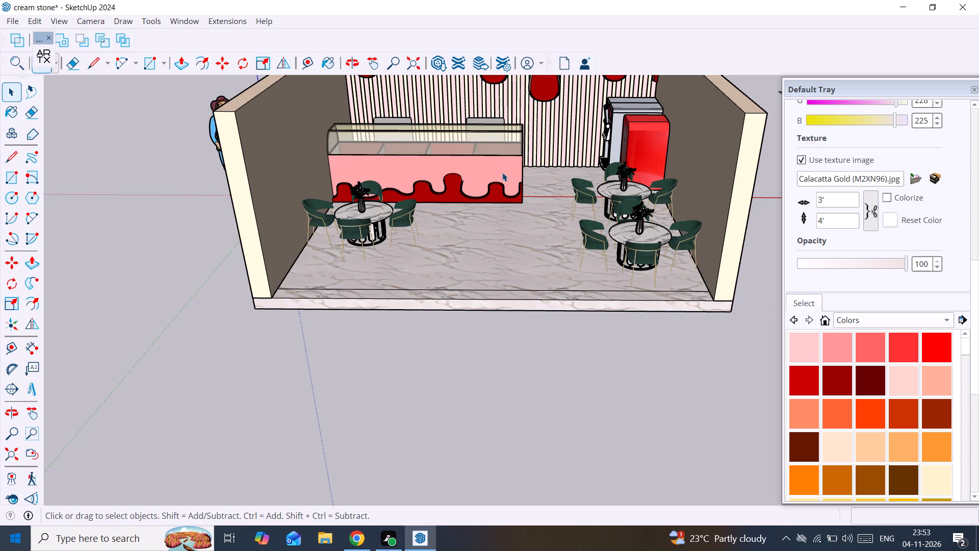
pyautogui.scroll(3, 472, 223)
pyautogui.scroll(-4, 471, 228)
pyautogui.moveTo(472, 235); pyautogui.dragTo(598, 387, button='middle')
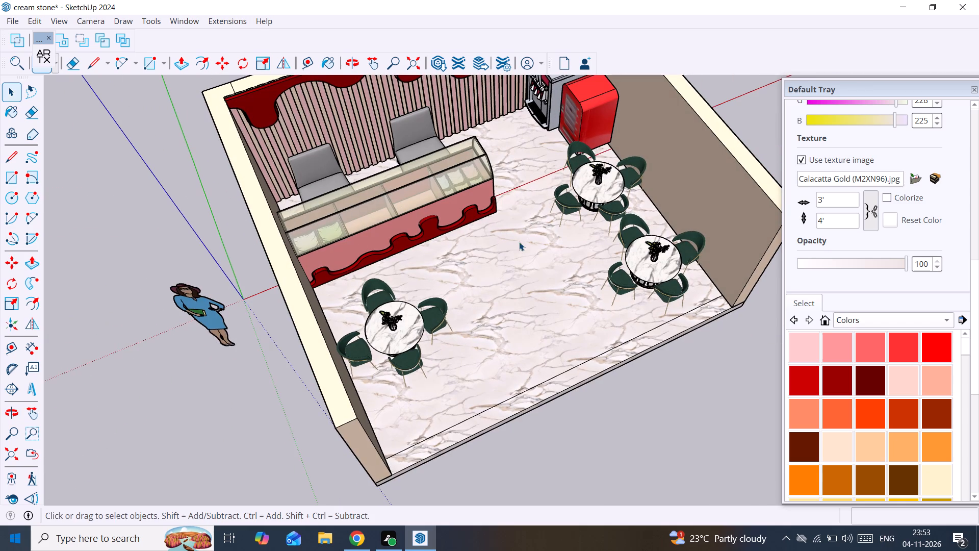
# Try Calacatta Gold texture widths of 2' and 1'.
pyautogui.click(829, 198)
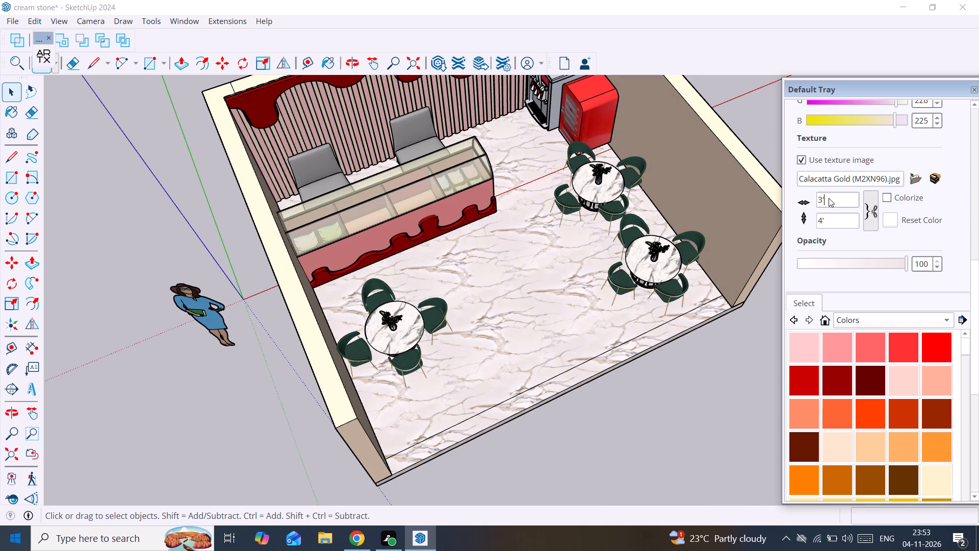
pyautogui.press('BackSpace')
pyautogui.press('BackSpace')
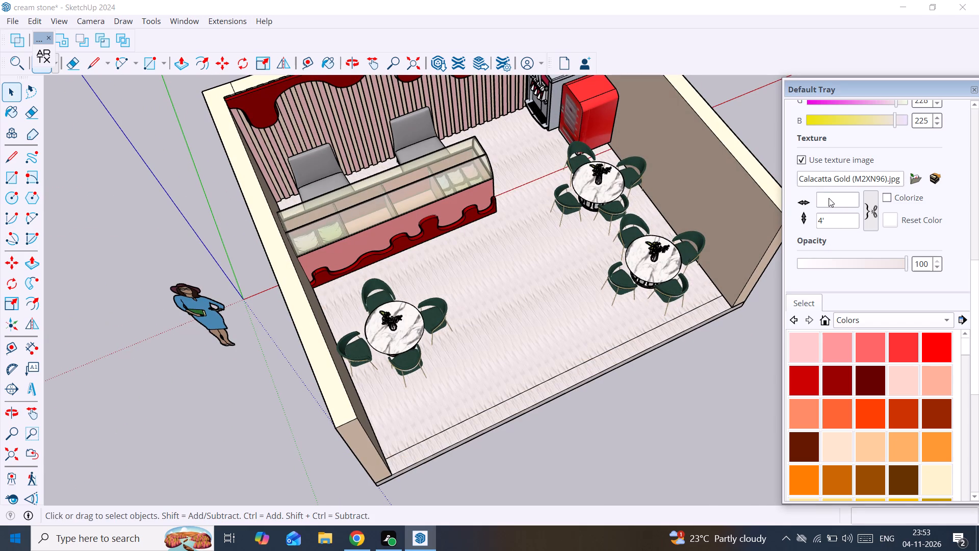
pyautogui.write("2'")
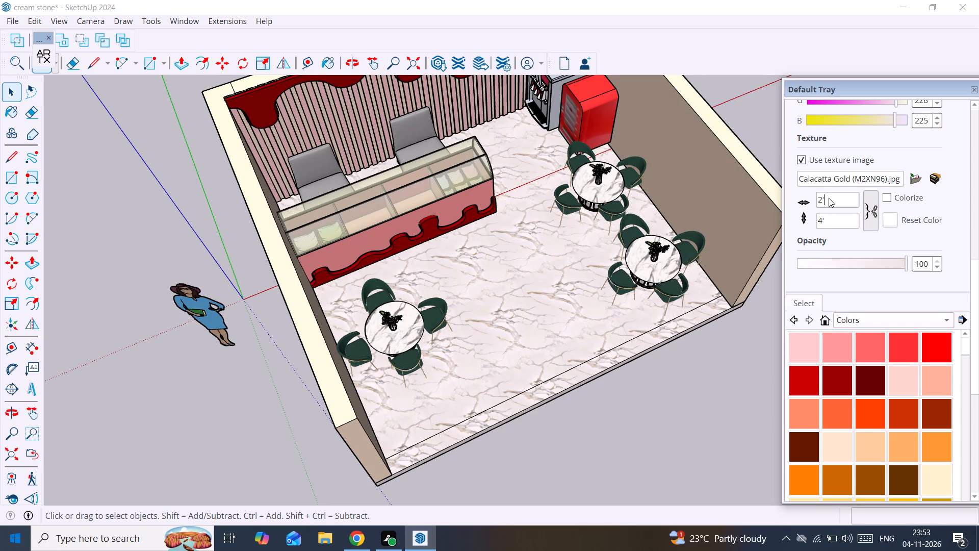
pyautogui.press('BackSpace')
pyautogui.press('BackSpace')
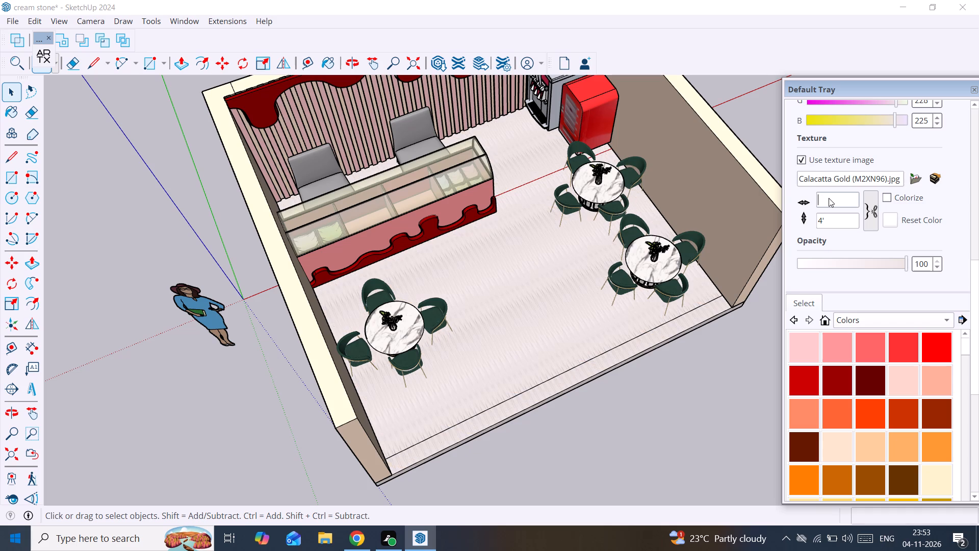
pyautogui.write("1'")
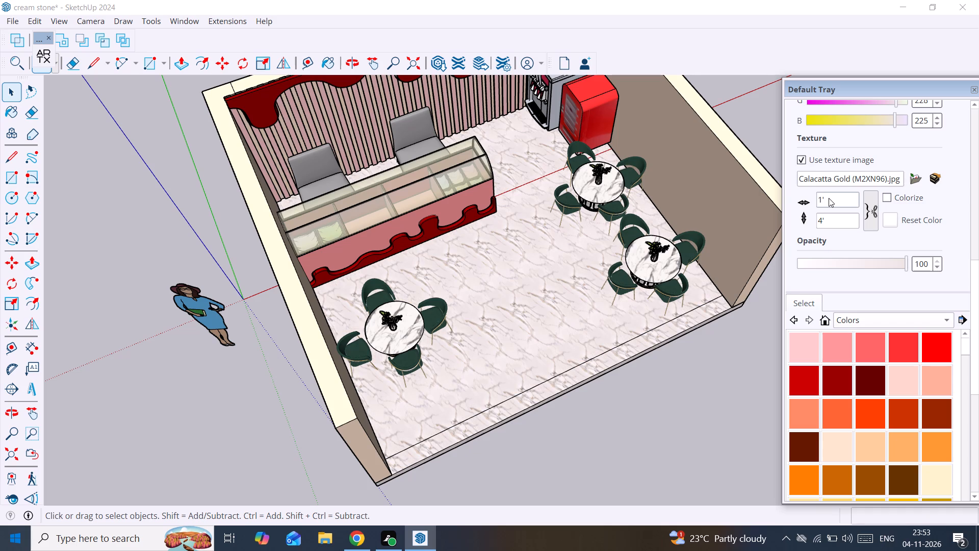
# Set the Calacatta Gold texture height to 2' and its width to 2'.
pyautogui.click(836, 227)
pyautogui.press('BackSpace')
pyautogui.press('BackSpace')
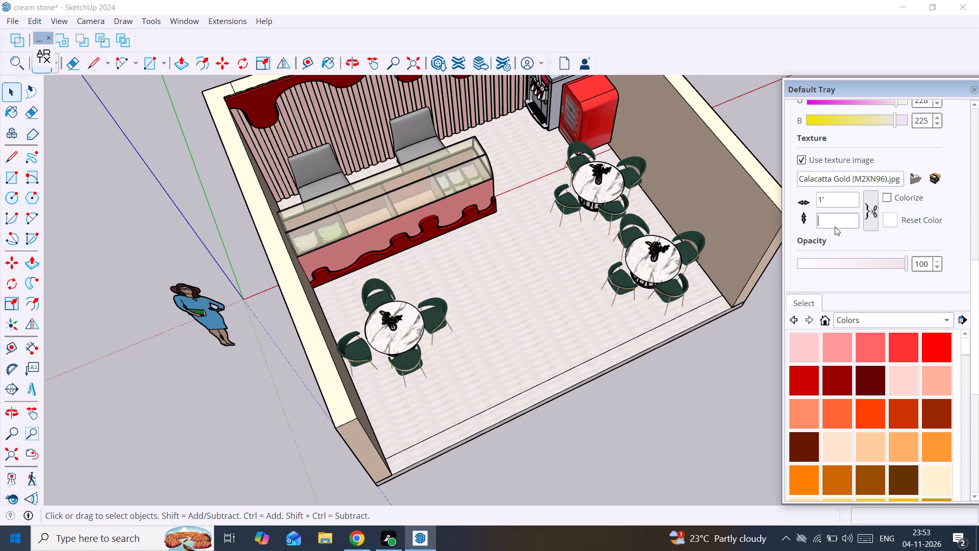
pyautogui.write("2'")
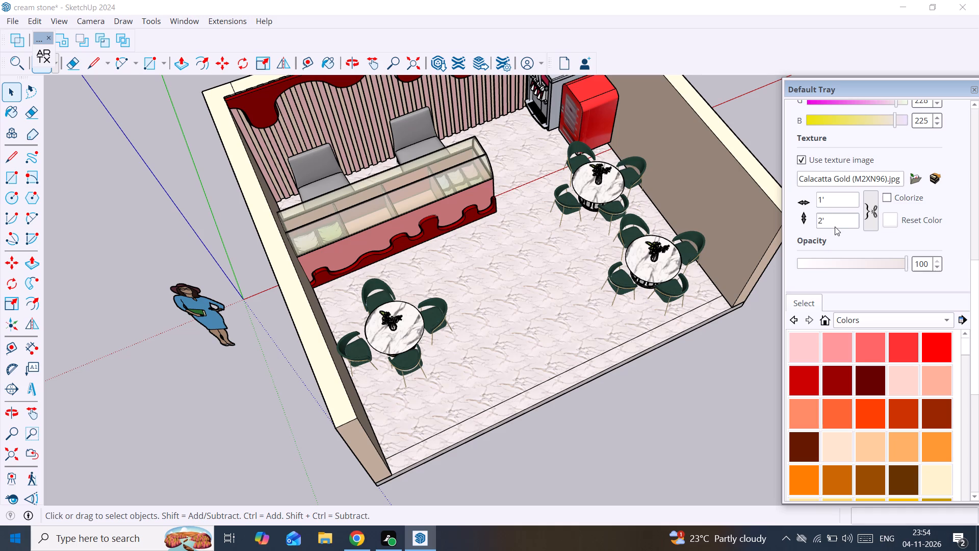
pyautogui.click(834, 203)
pyautogui.press('BackSpace')
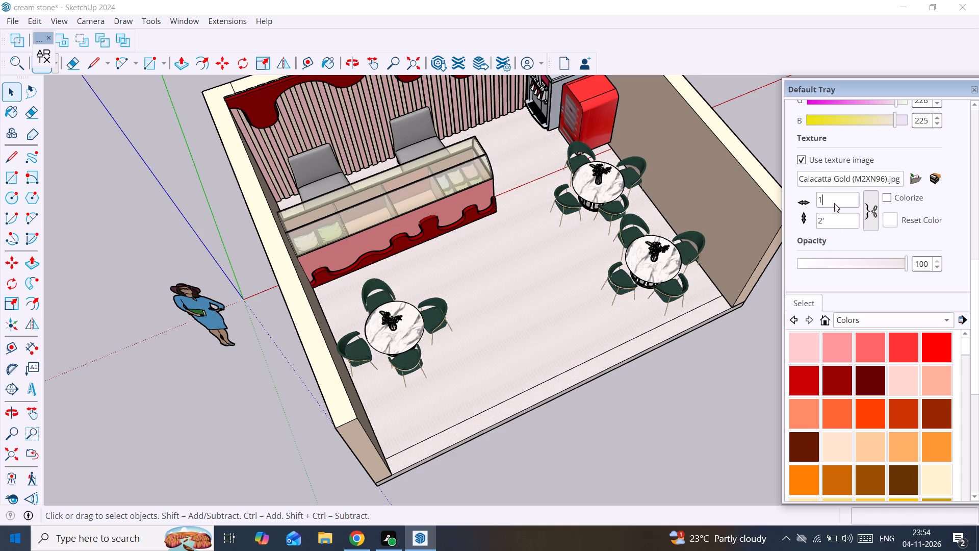
pyautogui.press('BackSpace')
pyautogui.write("2'")
pyautogui.press('Return')
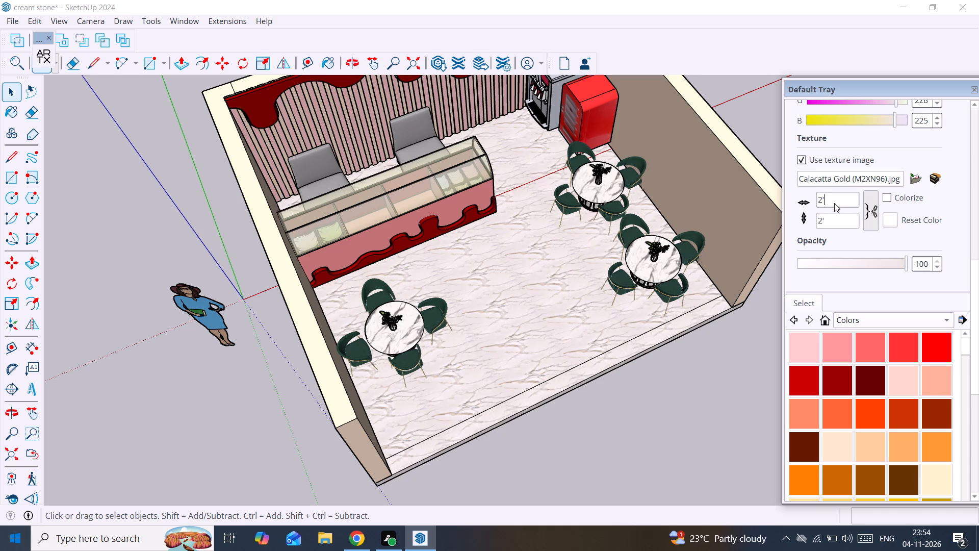
pyautogui.press('space')
pyautogui.moveTo(678, 417); pyautogui.dragTo(673, 415)
# Open the floor group and draw a 9" line across the front threshold strip, along the end of the wall beside the counter.
pyautogui.moveTo(649, 342); pyautogui.dragTo(568, 325, button='middle')
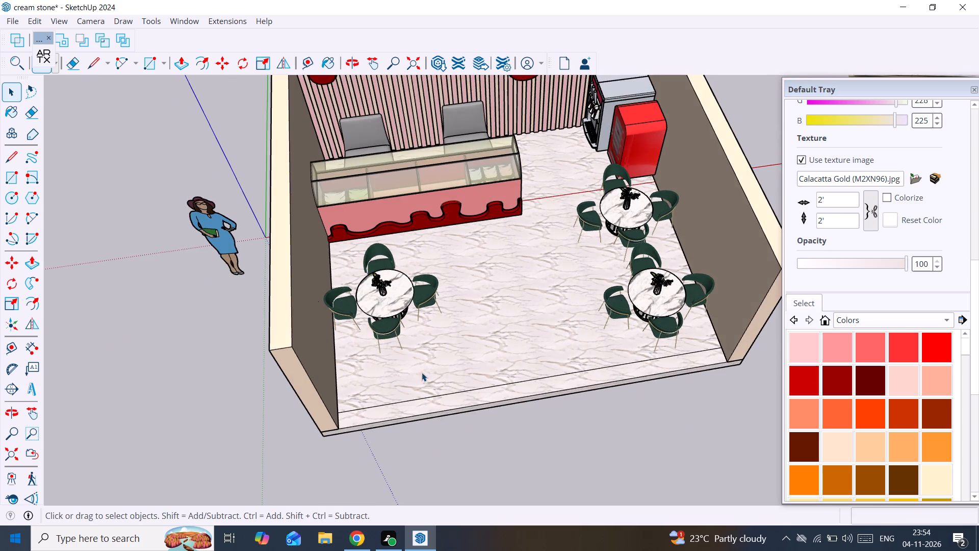
pyautogui.scroll(2, 388, 383)
pyautogui.click(333, 421)
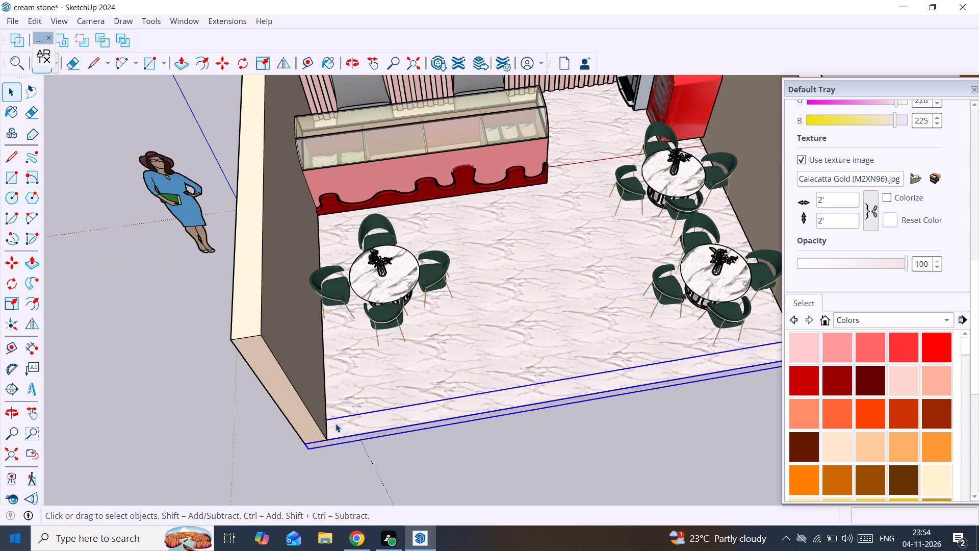
pyautogui.doubleClick(435, 380)
pyautogui.click(441, 404)
pyautogui.scroll(3, 441, 405)
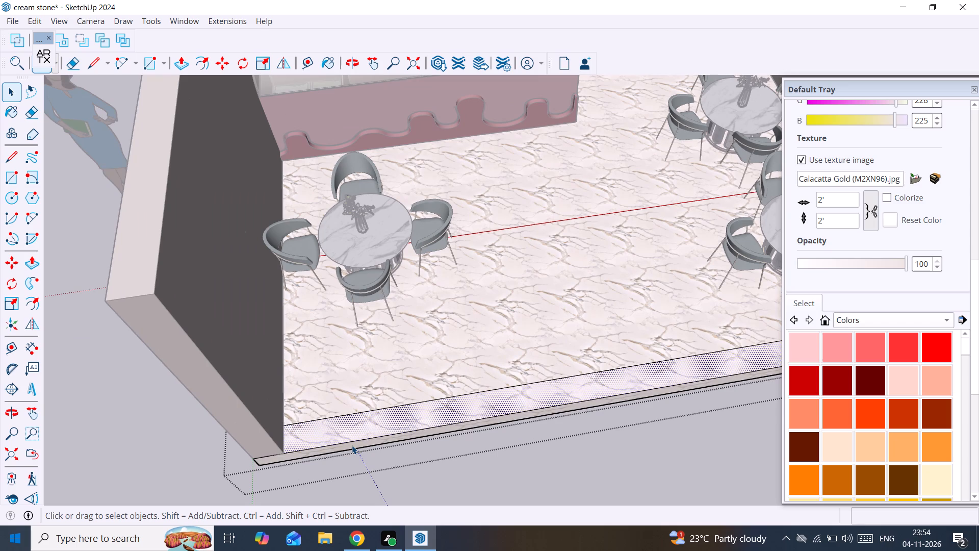
pyautogui.press('l')
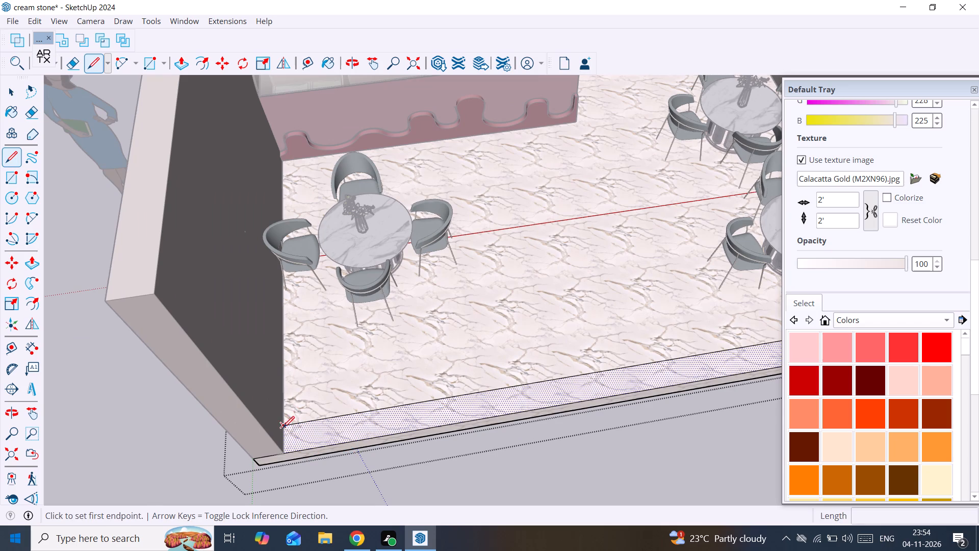
pyautogui.click(285, 426)
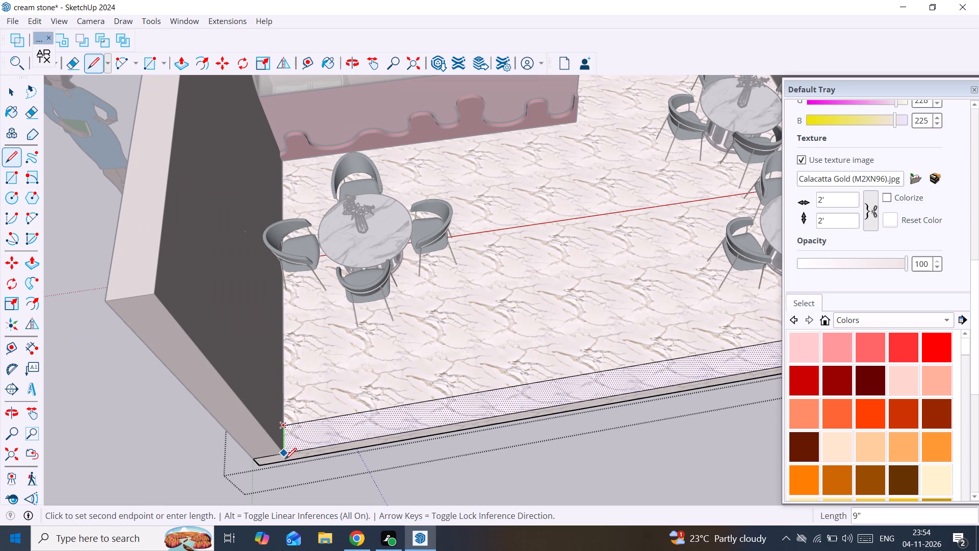
pyautogui.click(288, 456)
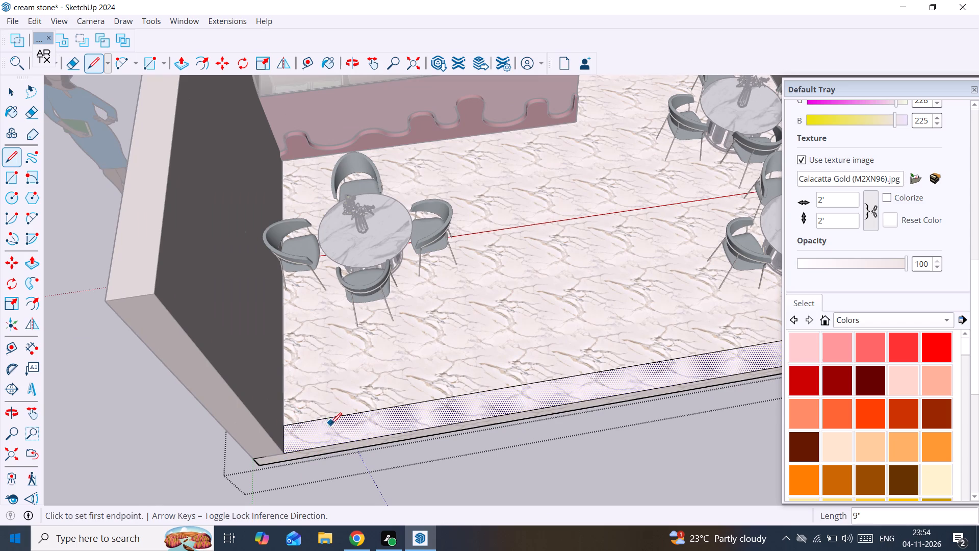
pyautogui.press('space')
# Draw a line across the other end of the front threshold strip, along the end of the wall beside the two tables.
pyautogui.scroll(-7, 334, 429)
pyautogui.moveTo(544, 412); pyautogui.dragTo(346, 385, button='middle')
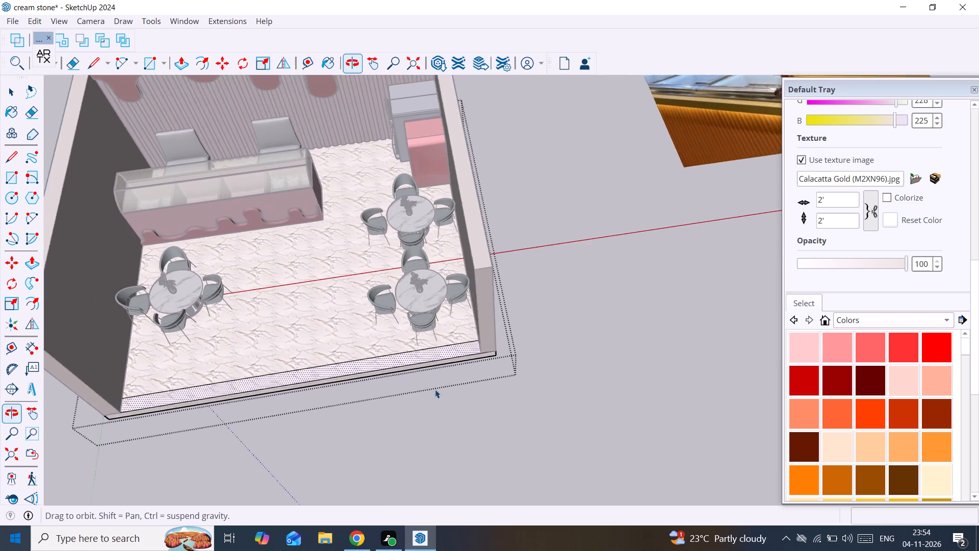
pyautogui.scroll(3, 485, 382)
pyautogui.scroll(3, 457, 327)
pyautogui.moveTo(457, 323); pyautogui.dragTo(570, 310, button='middle')
pyautogui.scroll(4, 551, 349)
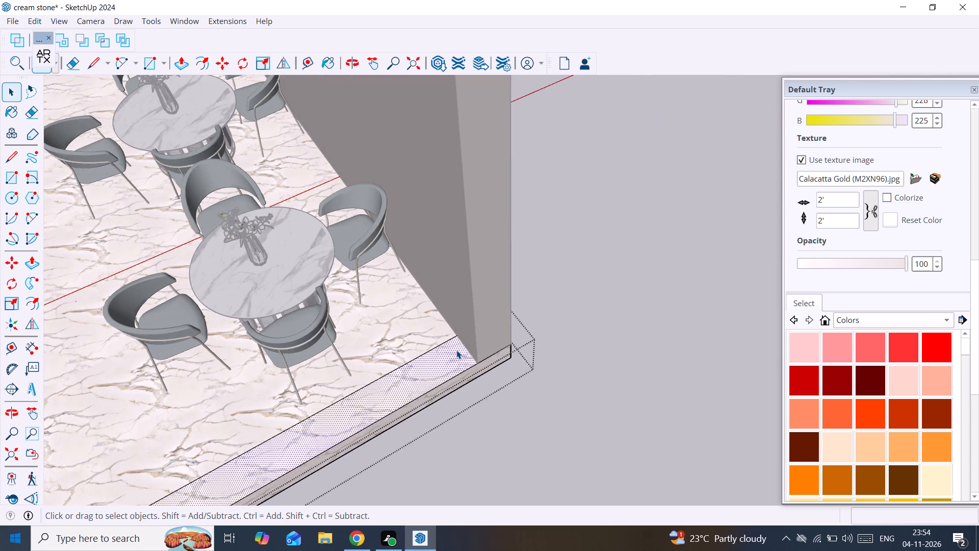
pyautogui.scroll(2, 456, 350)
pyautogui.press('l')
pyautogui.click(455, 332)
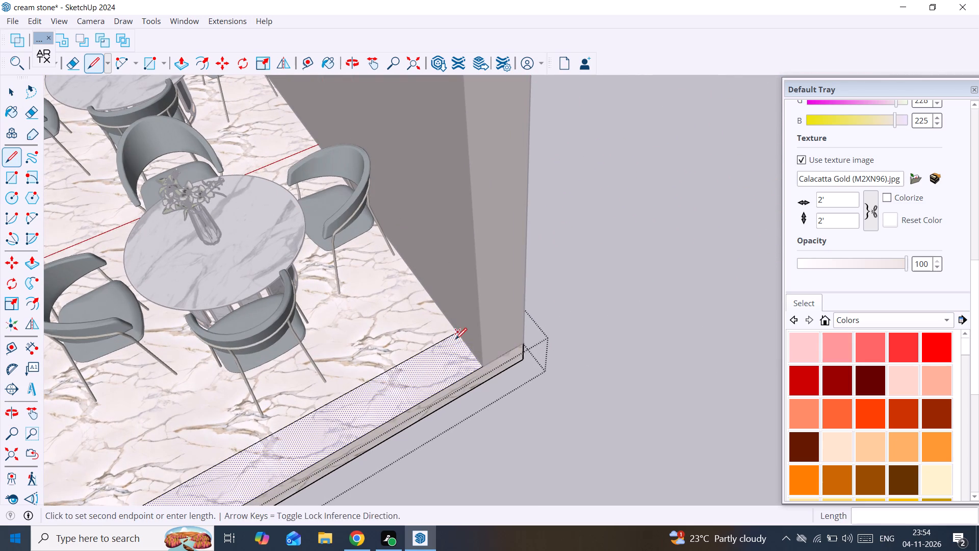
pyautogui.click(481, 370)
pyautogui.scroll(-10, 481, 370)
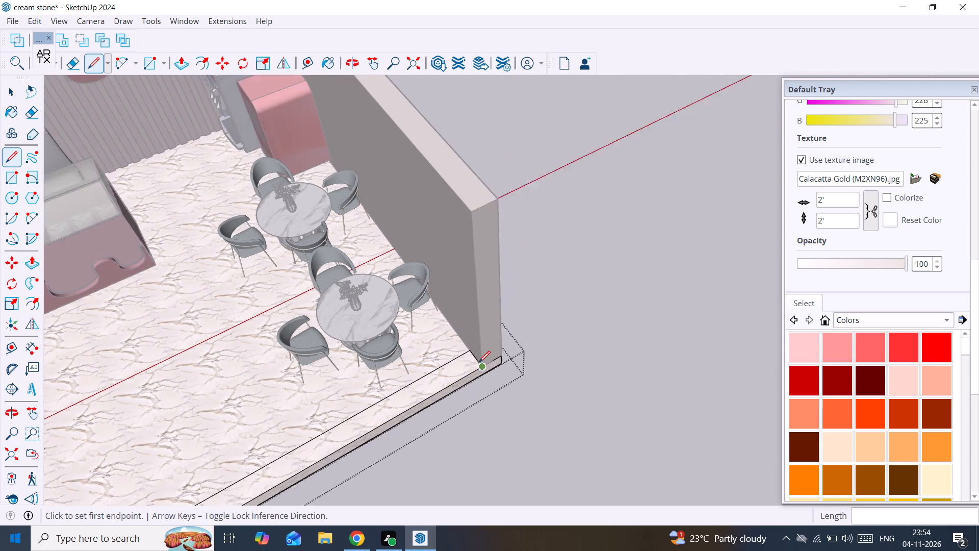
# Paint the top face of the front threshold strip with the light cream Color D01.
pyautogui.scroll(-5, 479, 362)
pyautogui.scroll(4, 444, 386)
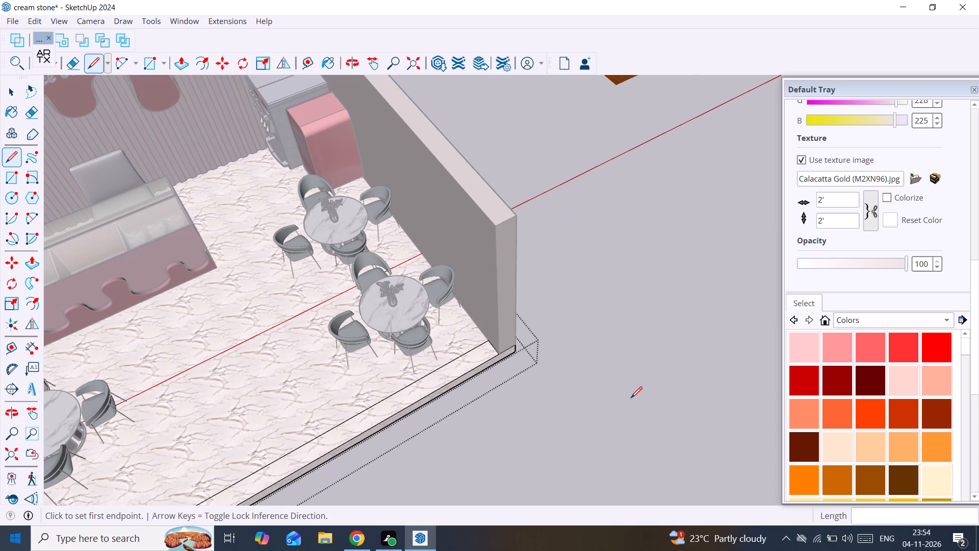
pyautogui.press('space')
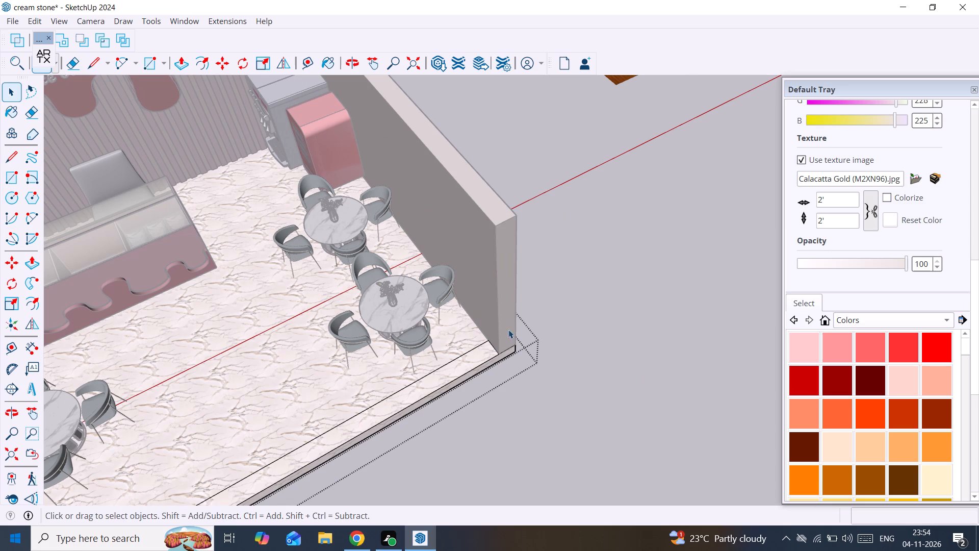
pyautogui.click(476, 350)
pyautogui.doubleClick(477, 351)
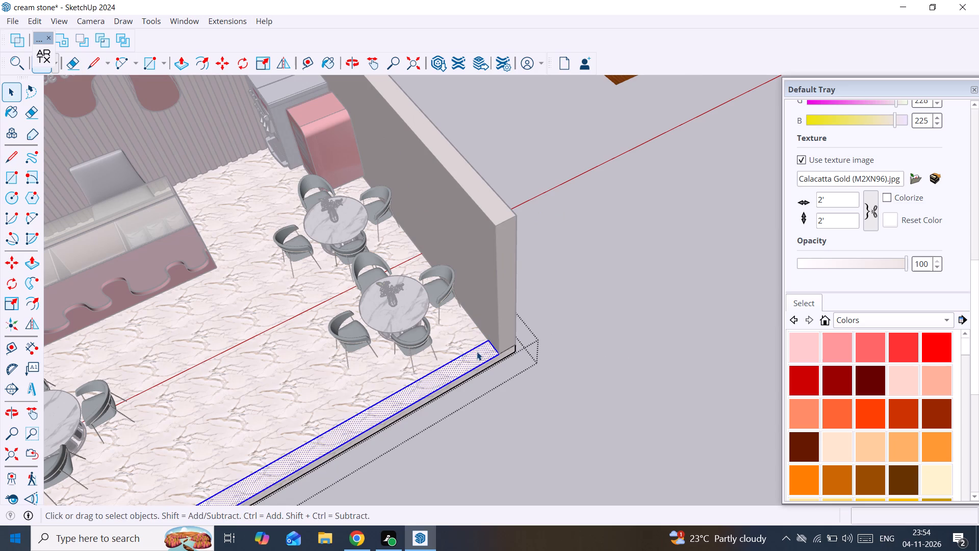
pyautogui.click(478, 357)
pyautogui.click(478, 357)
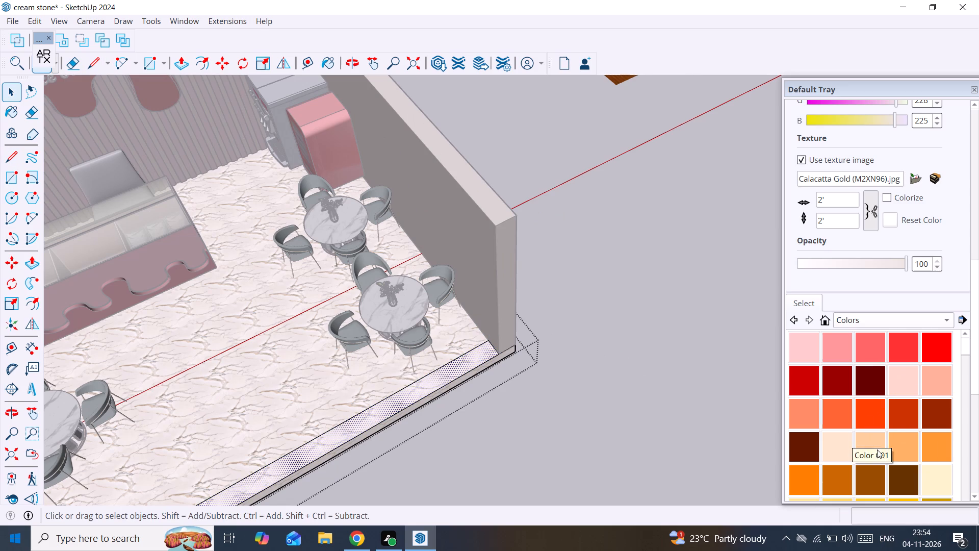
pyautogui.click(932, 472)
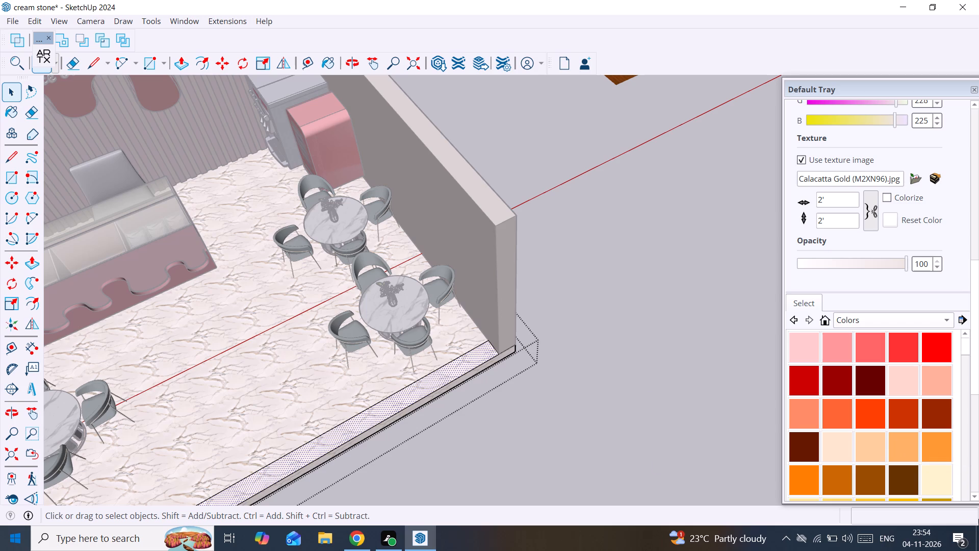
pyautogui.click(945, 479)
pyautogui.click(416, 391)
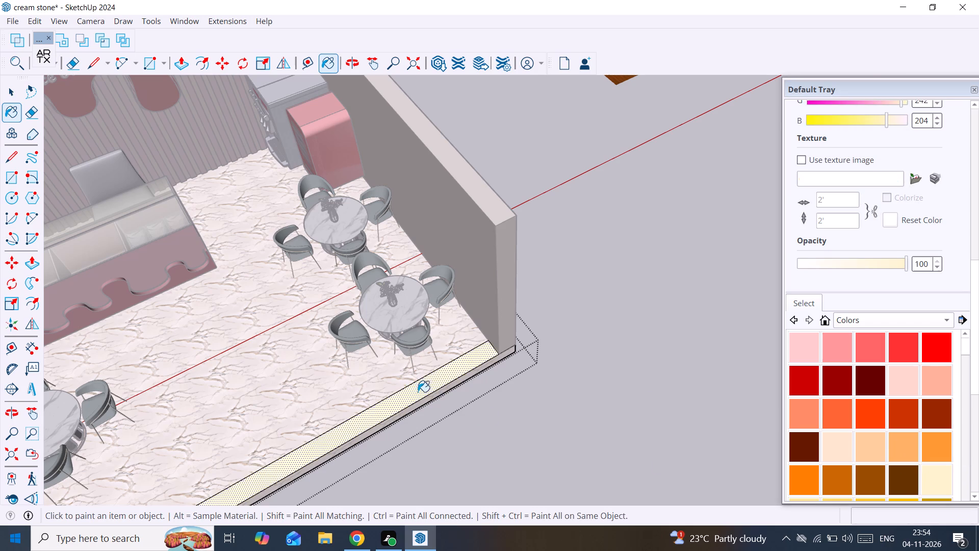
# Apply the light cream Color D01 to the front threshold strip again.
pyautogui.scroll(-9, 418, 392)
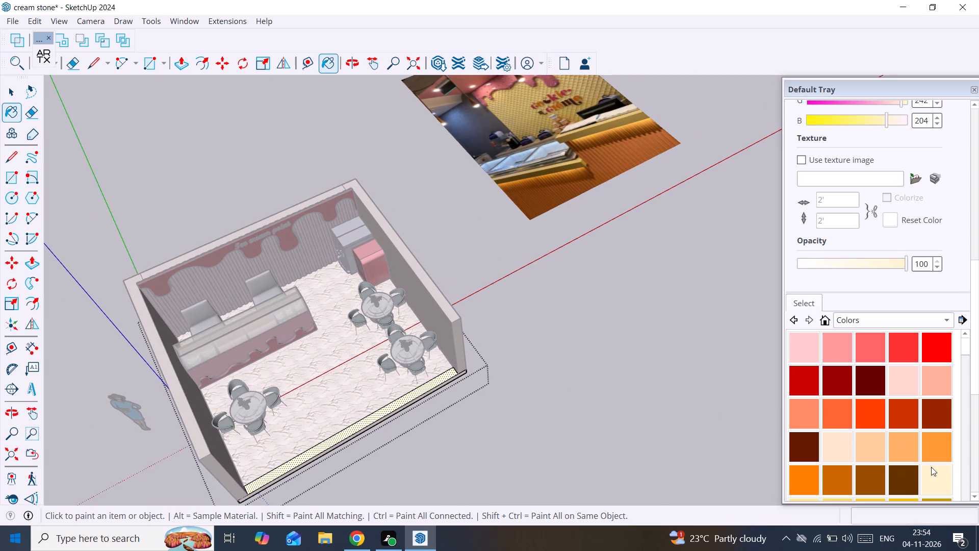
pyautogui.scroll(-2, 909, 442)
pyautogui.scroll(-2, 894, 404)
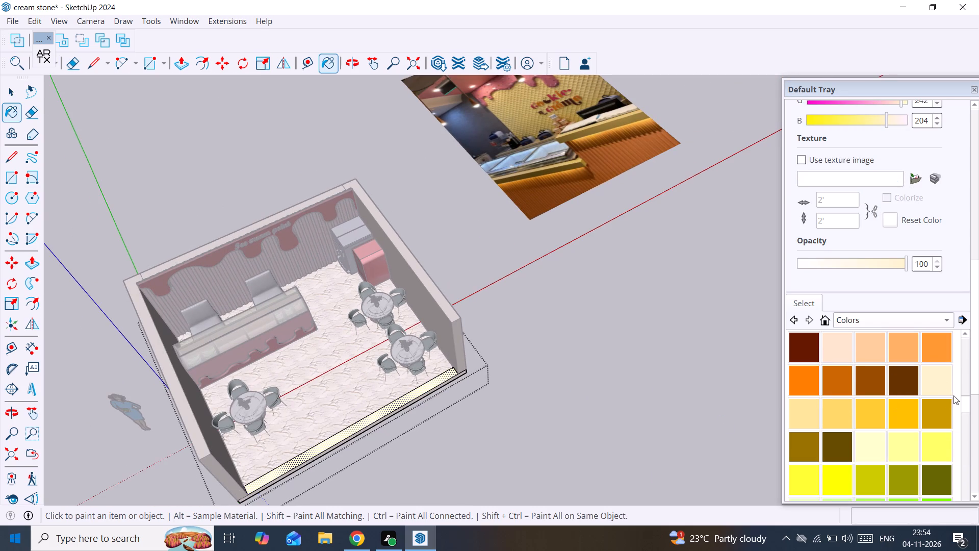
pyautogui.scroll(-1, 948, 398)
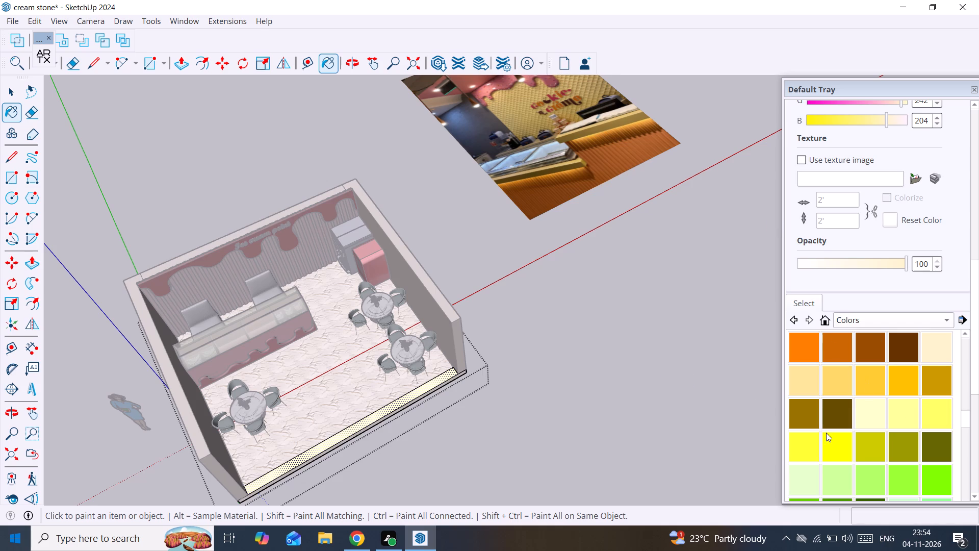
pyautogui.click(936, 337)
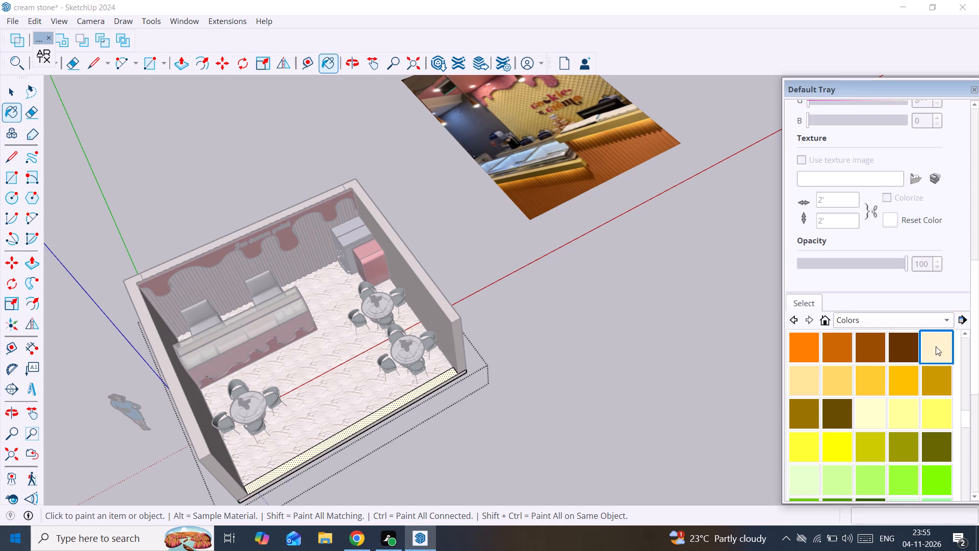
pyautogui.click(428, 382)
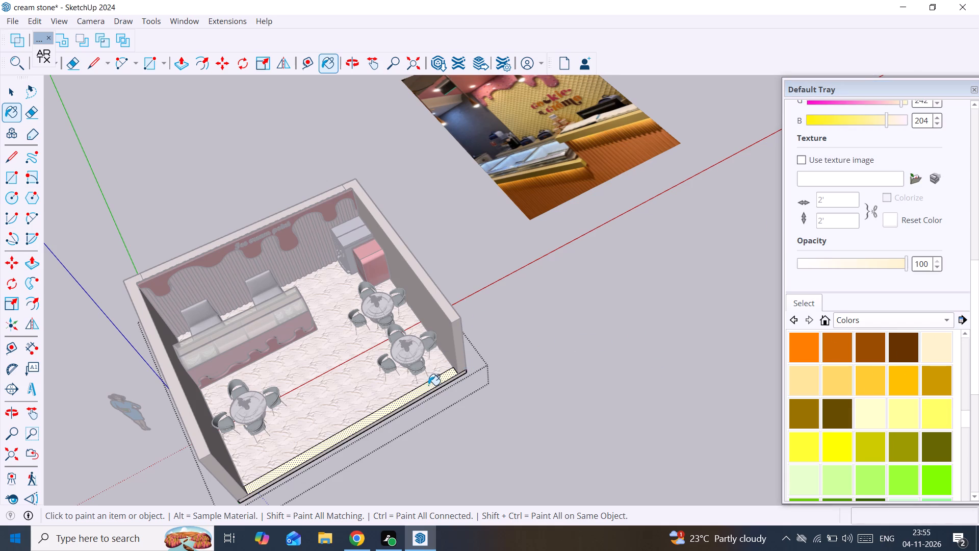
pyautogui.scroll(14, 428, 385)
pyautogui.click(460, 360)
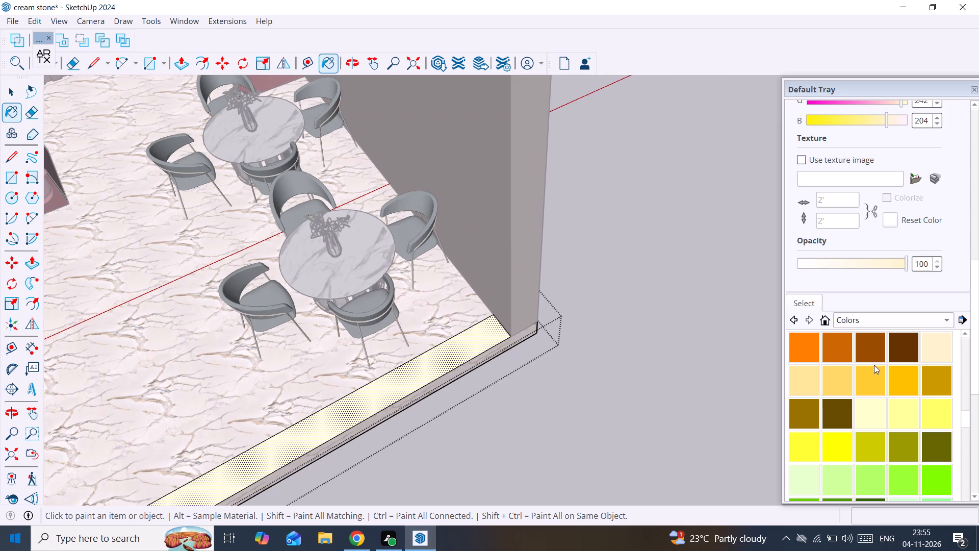
# Look through the Colors collection for another shade for the front threshold strip.
pyautogui.scroll(-9, 923, 402)
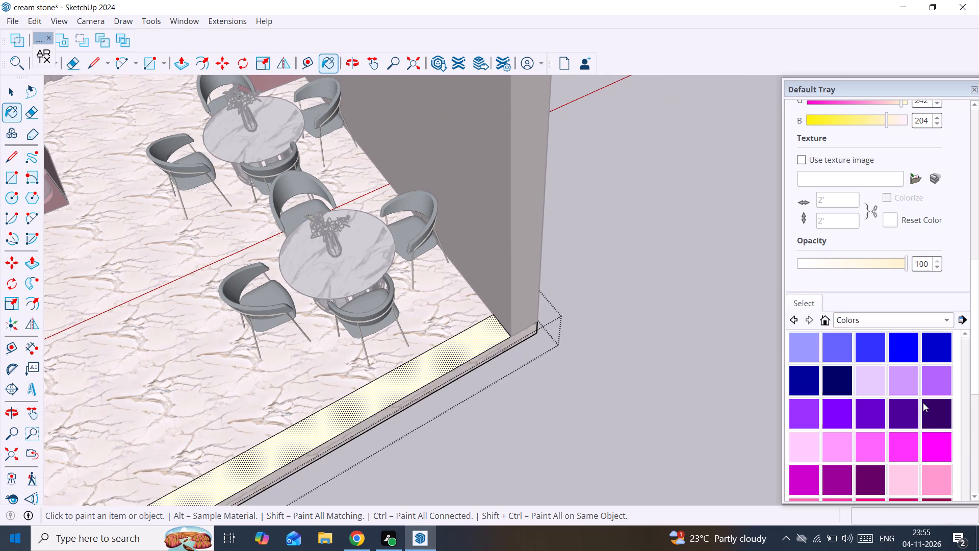
pyautogui.scroll(-6, 923, 403)
pyautogui.scroll(14, 922, 403)
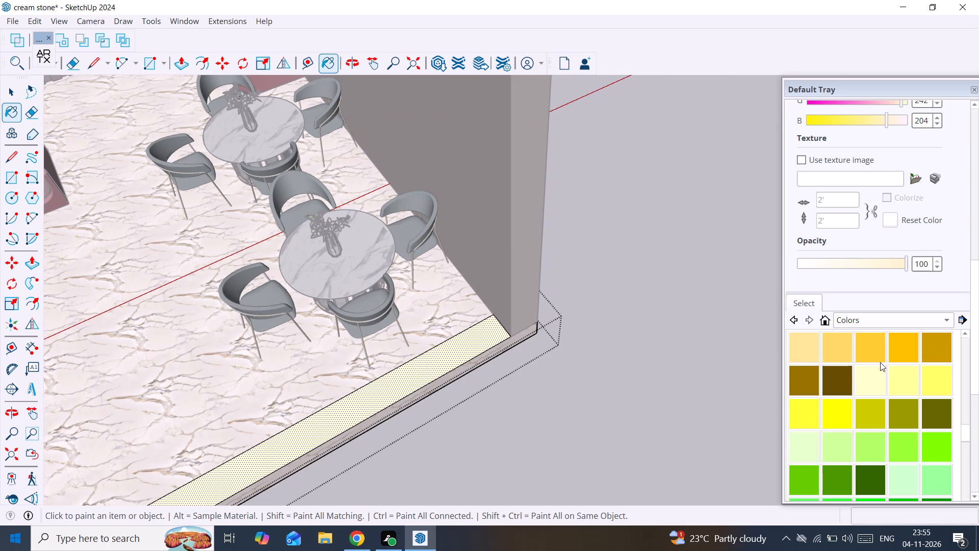
# Close the floor group and sample Color C01 from the side wall beside the two tables.
pyautogui.click(679, 314)
pyautogui.press('space')
pyautogui.press('space')
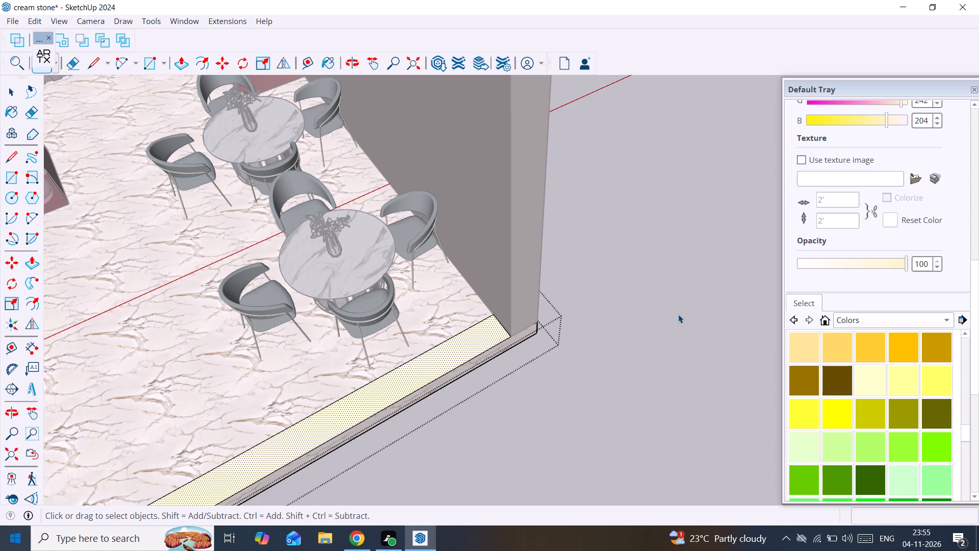
pyautogui.press('space')
pyautogui.click(689, 296)
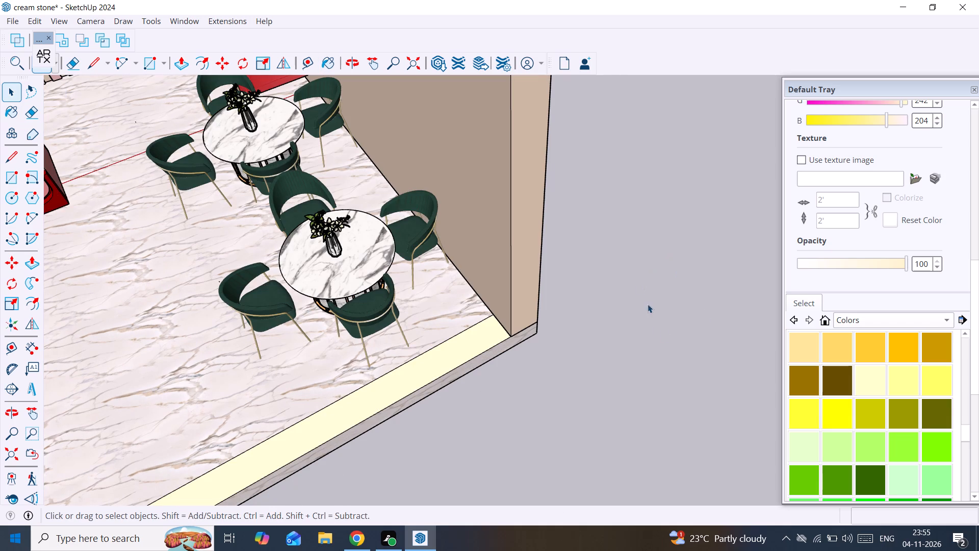
pyautogui.scroll(6, 842, 186)
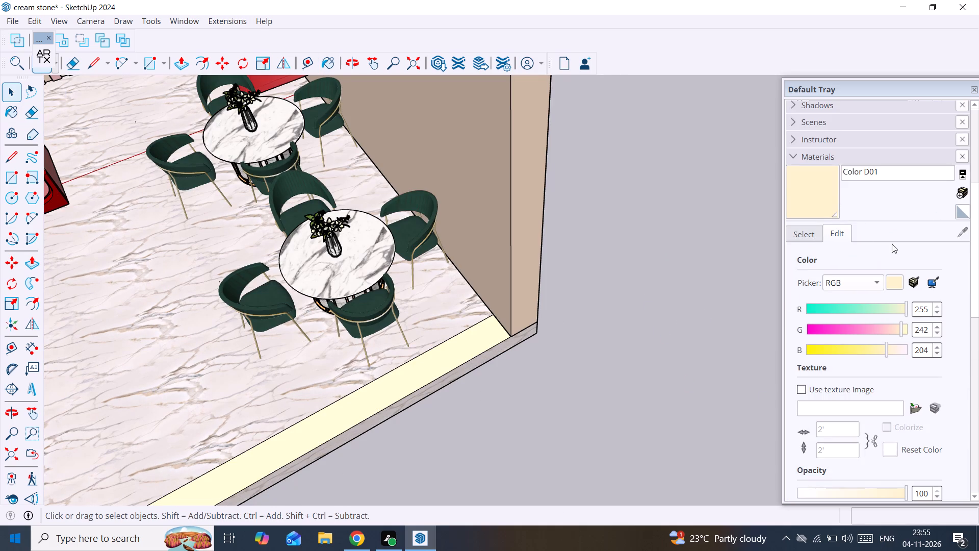
pyautogui.moveTo(576, 131); pyautogui.dragTo(803, 134, button='middle')
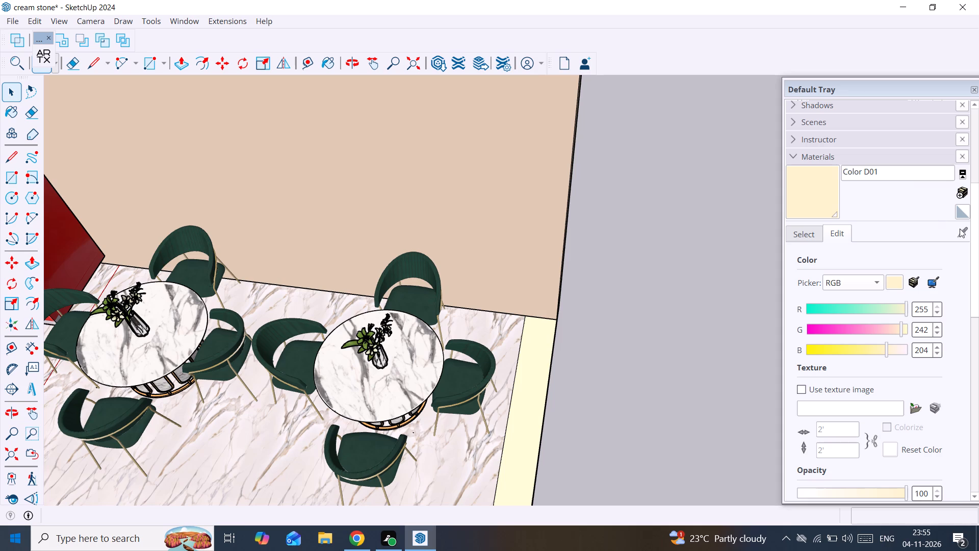
pyautogui.click(812, 227)
pyautogui.click(968, 228)
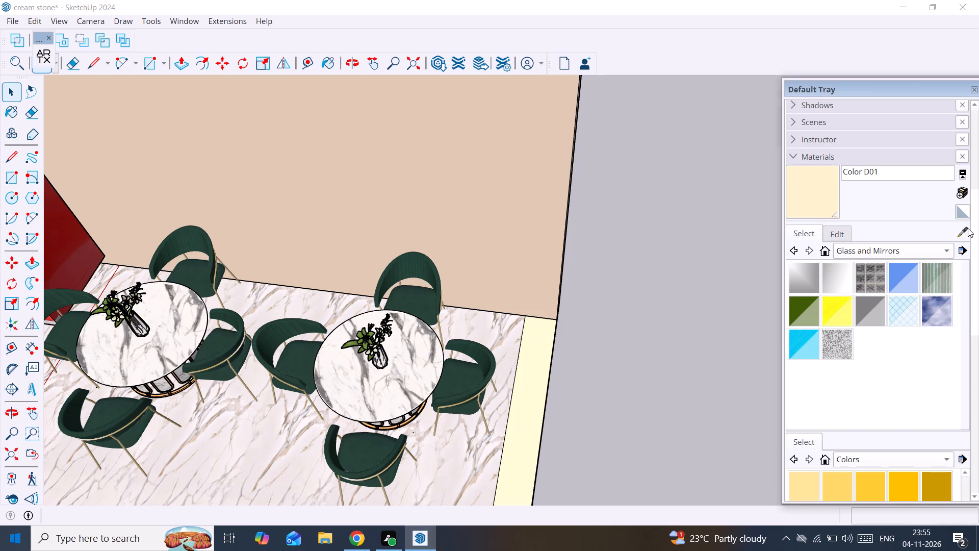
pyautogui.click(538, 131)
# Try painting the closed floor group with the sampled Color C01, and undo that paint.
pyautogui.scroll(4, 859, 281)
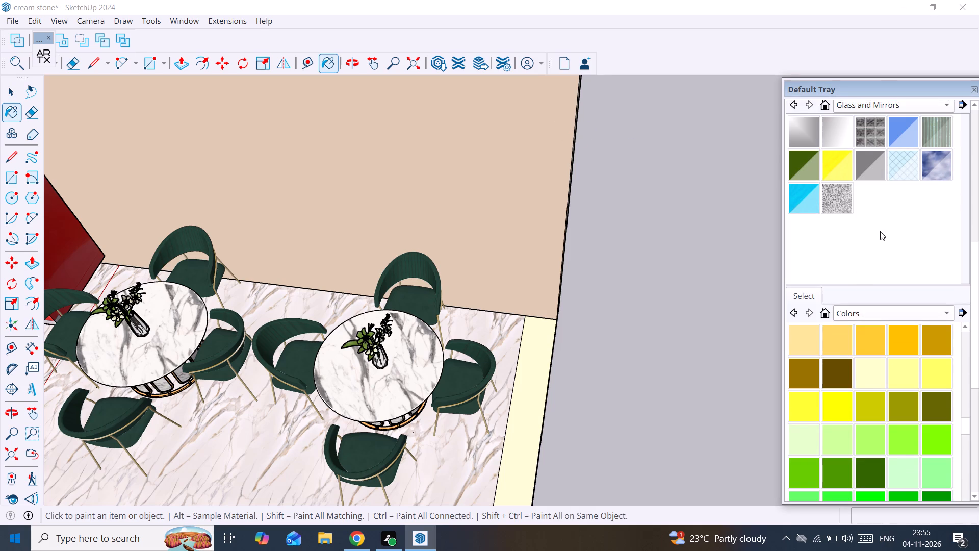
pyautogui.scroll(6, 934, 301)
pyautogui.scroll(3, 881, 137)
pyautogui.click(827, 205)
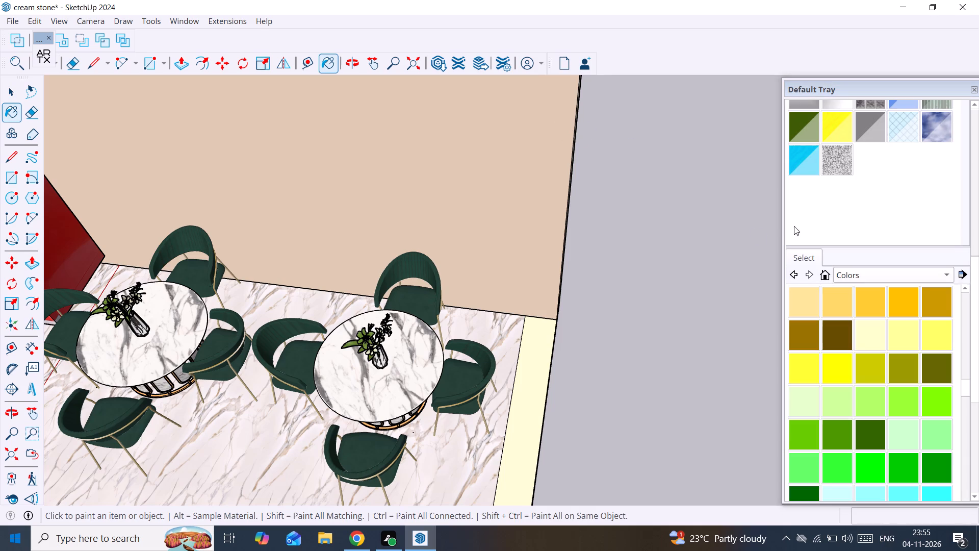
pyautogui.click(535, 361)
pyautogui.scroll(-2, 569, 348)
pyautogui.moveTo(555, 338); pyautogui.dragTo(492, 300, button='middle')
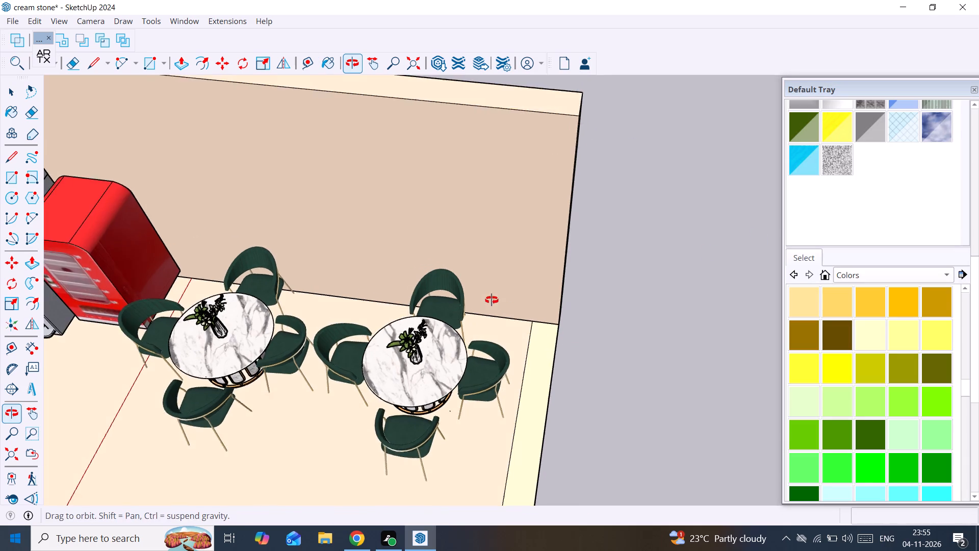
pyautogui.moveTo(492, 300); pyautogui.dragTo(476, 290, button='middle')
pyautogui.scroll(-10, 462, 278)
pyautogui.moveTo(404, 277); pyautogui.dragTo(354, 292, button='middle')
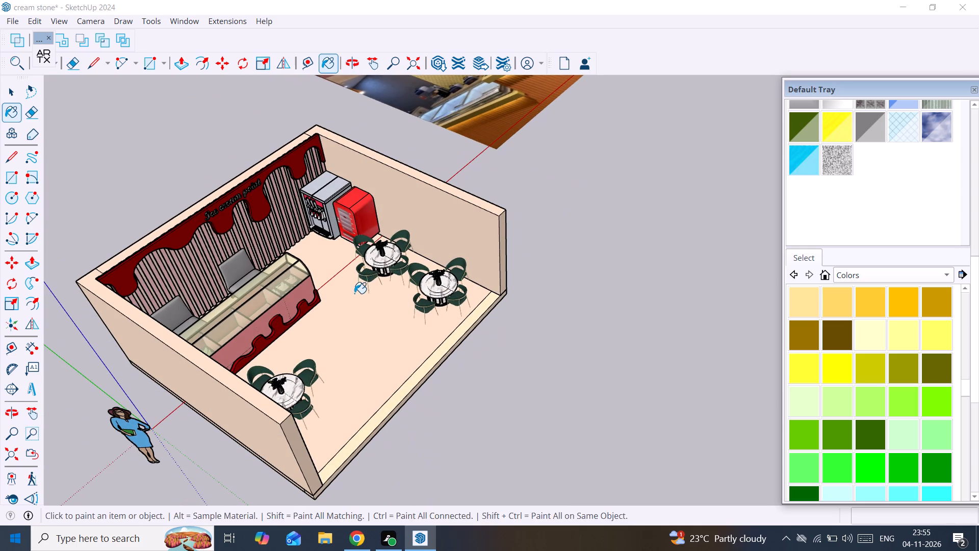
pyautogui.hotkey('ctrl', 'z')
# Open the floor group and paint only the front threshold strip's top face with Color C01.
pyautogui.press('space')
pyautogui.tripleClick(431, 359)
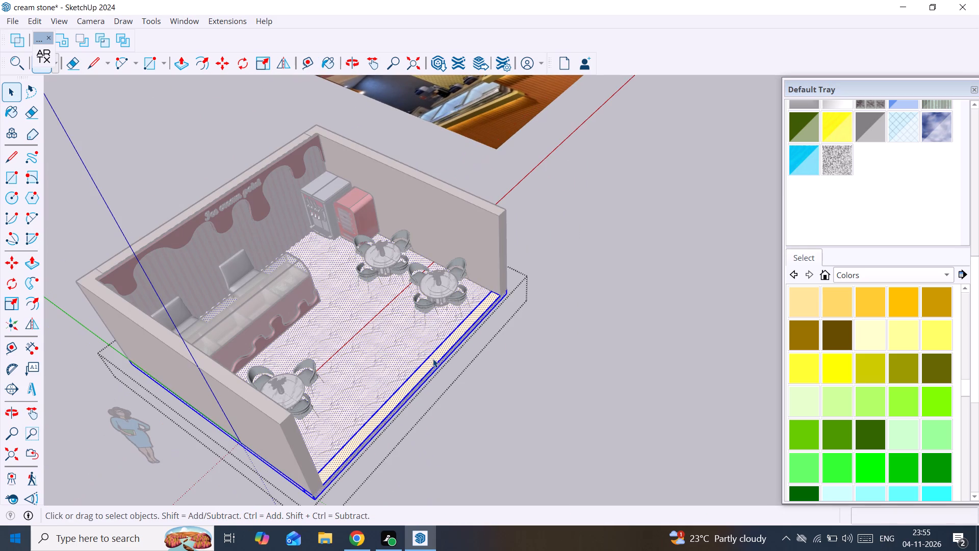
pyautogui.click(436, 360)
pyautogui.scroll(3, 437, 360)
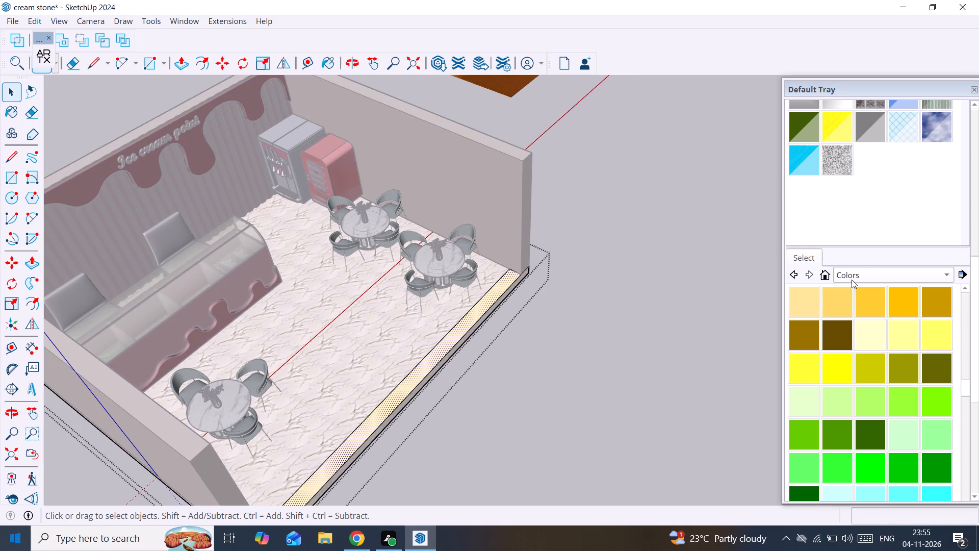
pyautogui.scroll(10, 898, 104)
pyautogui.scroll(6, 945, 189)
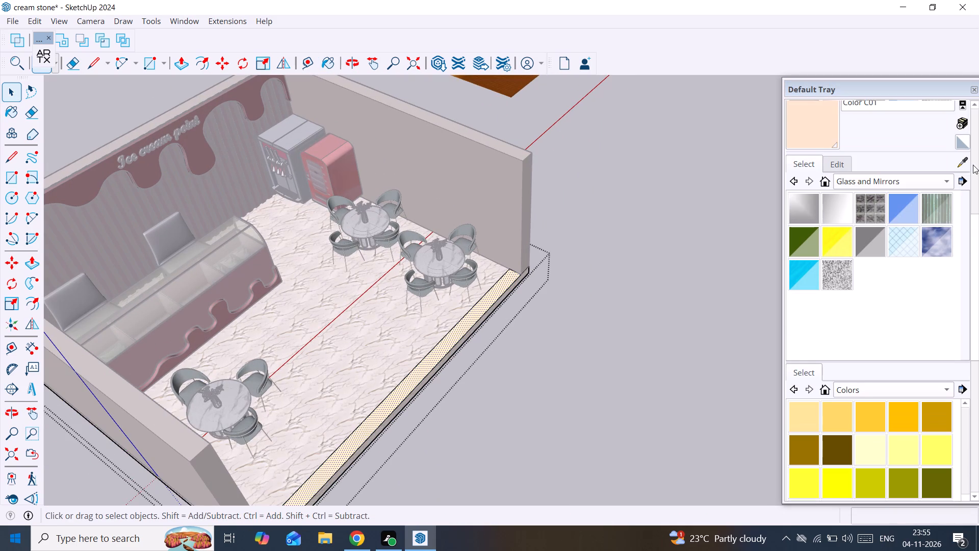
pyautogui.click(812, 112)
pyautogui.scroll(4, 498, 240)
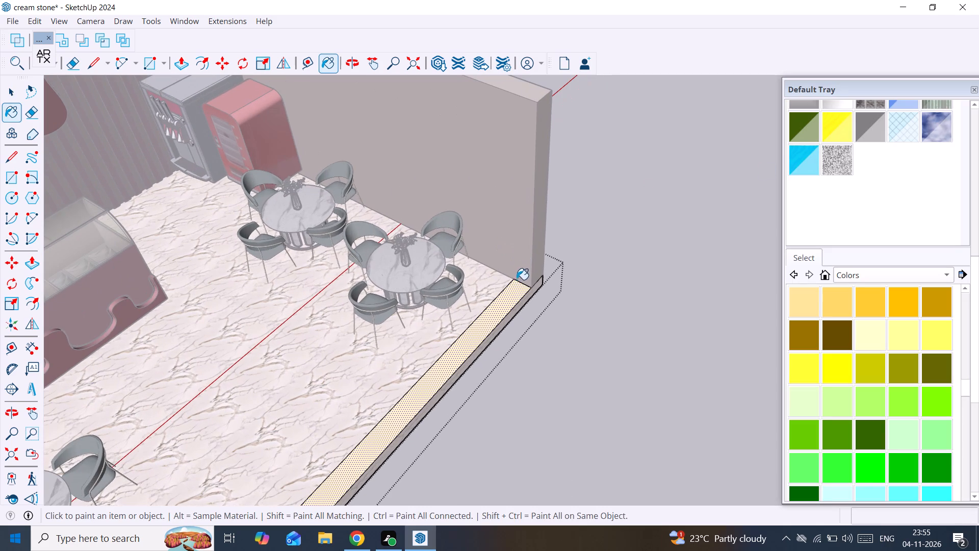
pyautogui.click(516, 281)
pyautogui.scroll(-13, 516, 287)
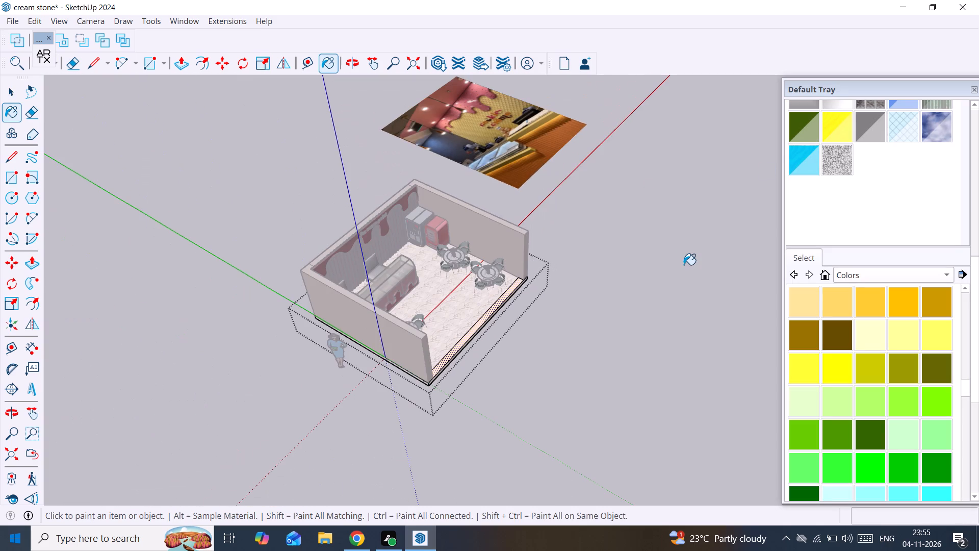
# Push/Pull the front threshold strip up about 7' 4 3/4" to the top of the side wall.
pyautogui.press('space')
pyautogui.press('space')
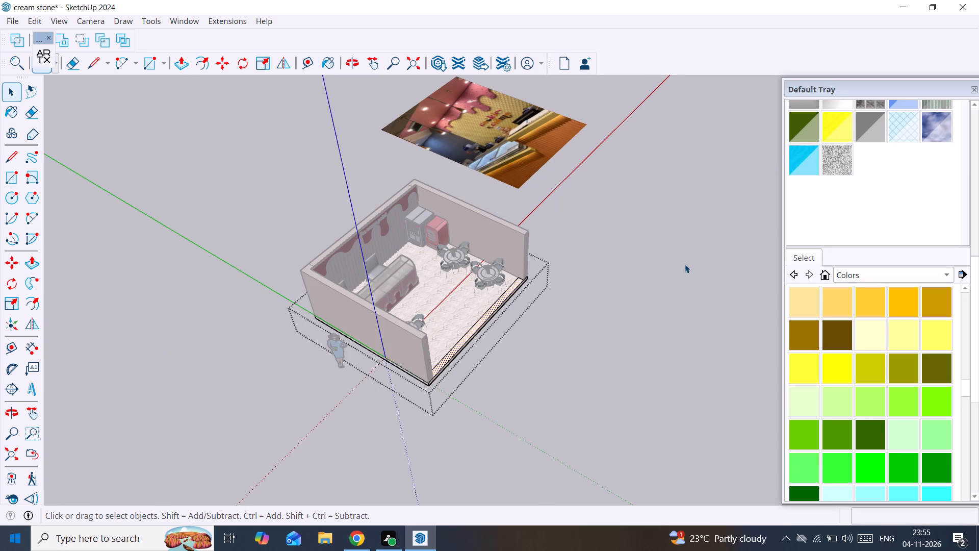
pyautogui.scroll(8, 510, 306)
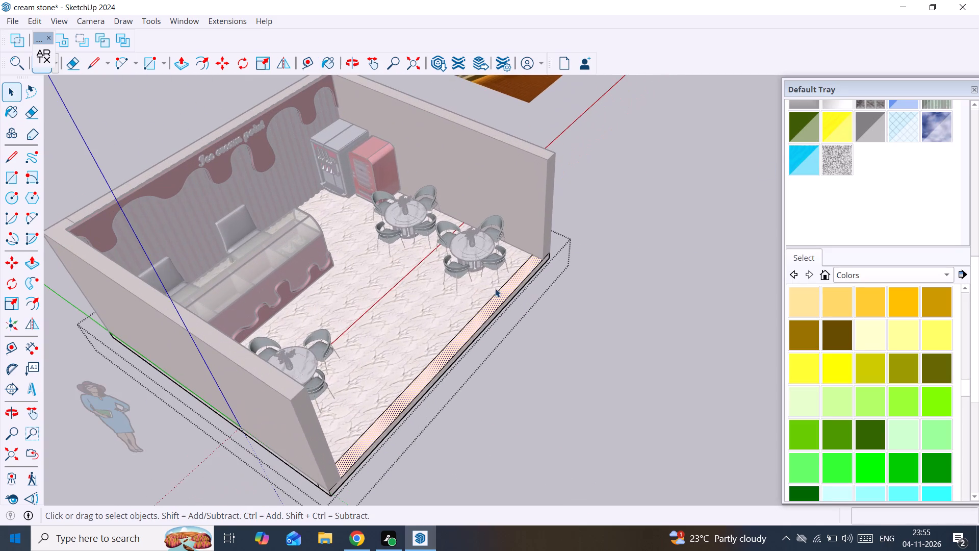
pyautogui.press('p')
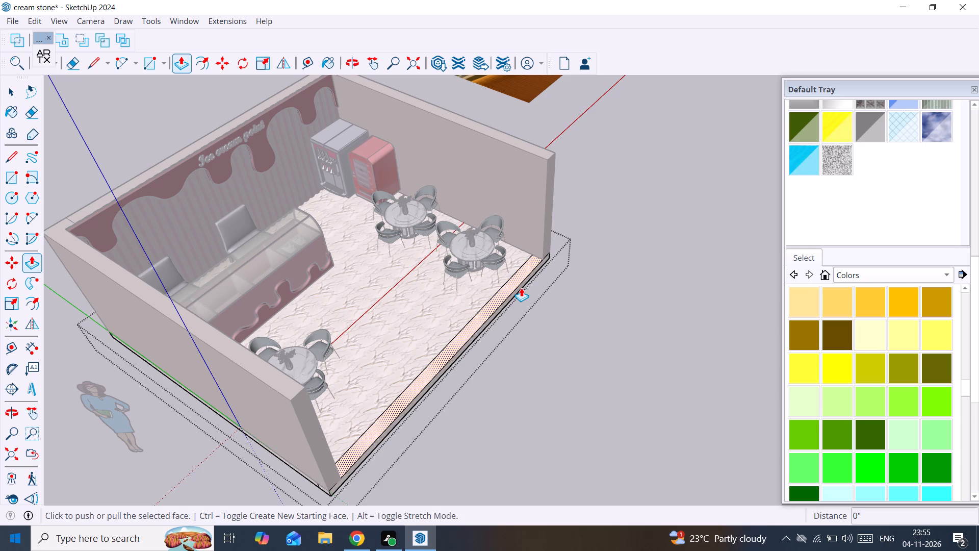
pyautogui.click(521, 270)
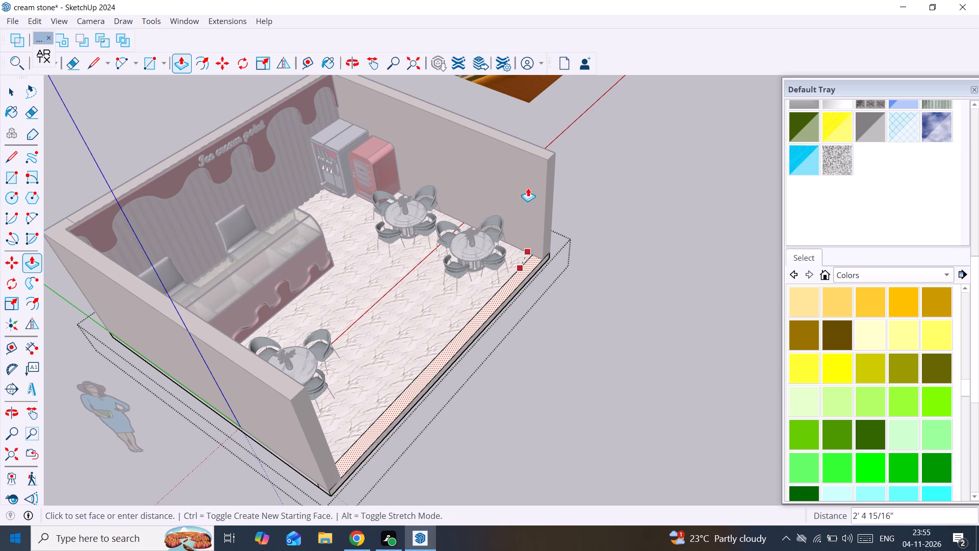
pyautogui.click(550, 152)
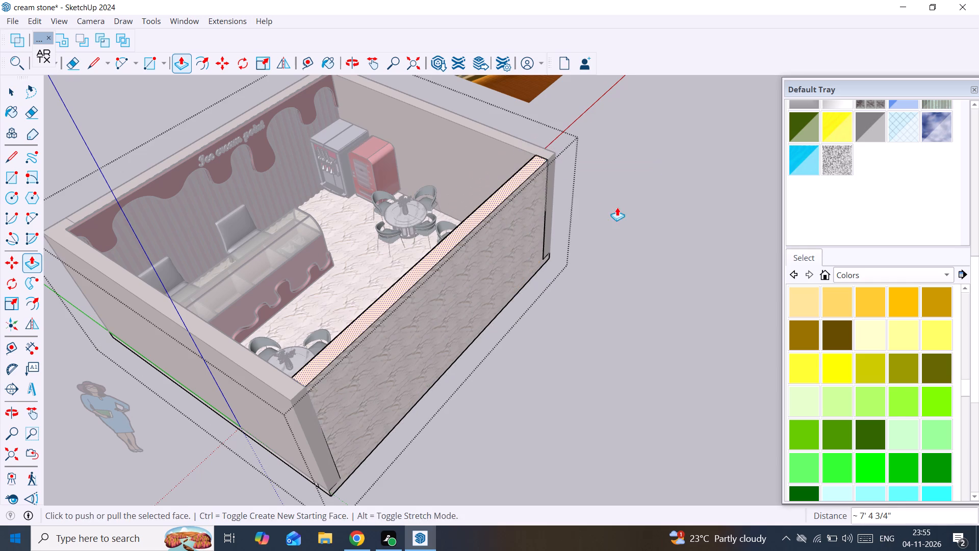
# Paint the rebuilt front wall's outer face with Color C01 inside the floor group, and close the group.
pyautogui.moveTo(617, 209); pyautogui.dragTo(416, 150, button='middle')
pyautogui.press('space')
pyautogui.click(388, 401)
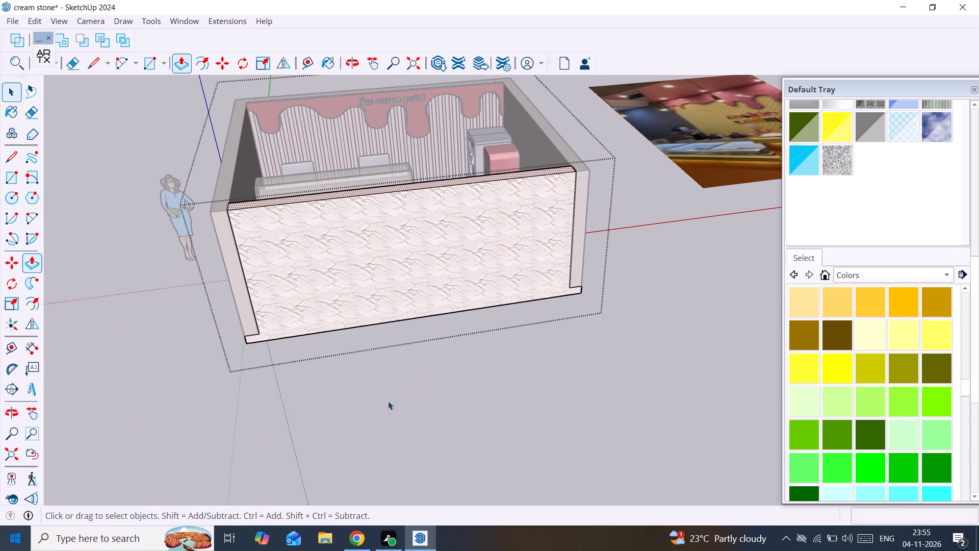
pyautogui.click(502, 233)
pyautogui.tripleClick(535, 229)
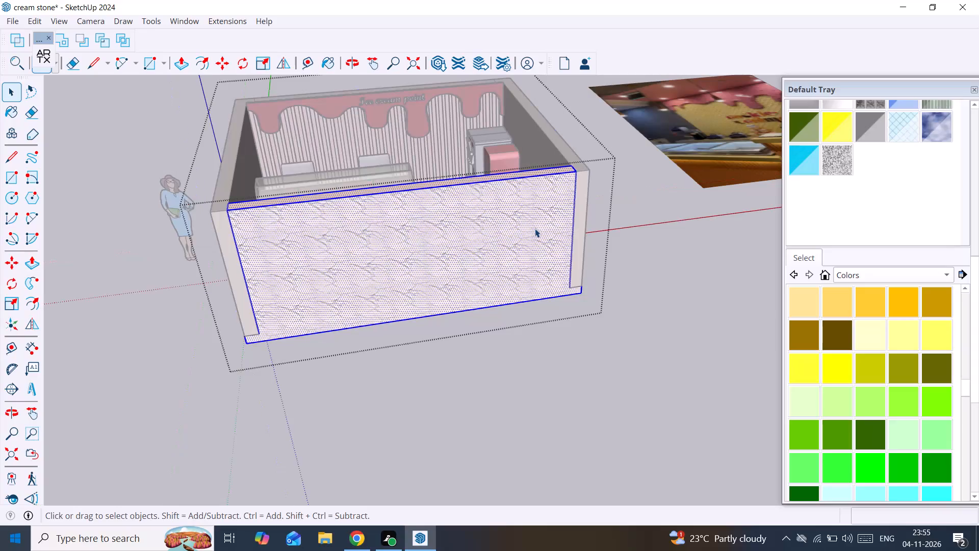
pyautogui.click(535, 229)
pyautogui.doubleClick(535, 229)
pyautogui.click(653, 178)
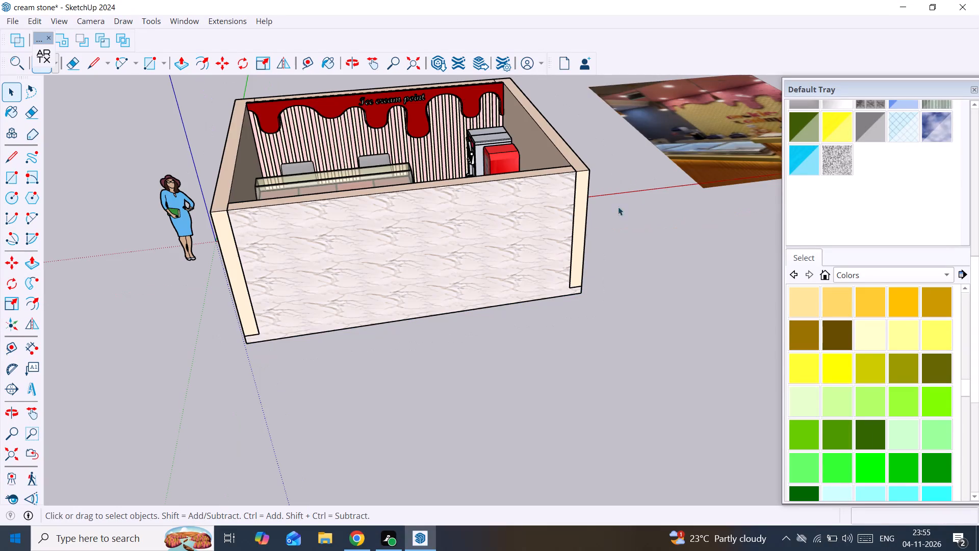
pyautogui.click(536, 212)
pyautogui.tripleClick(536, 212)
pyautogui.doubleClick(536, 212)
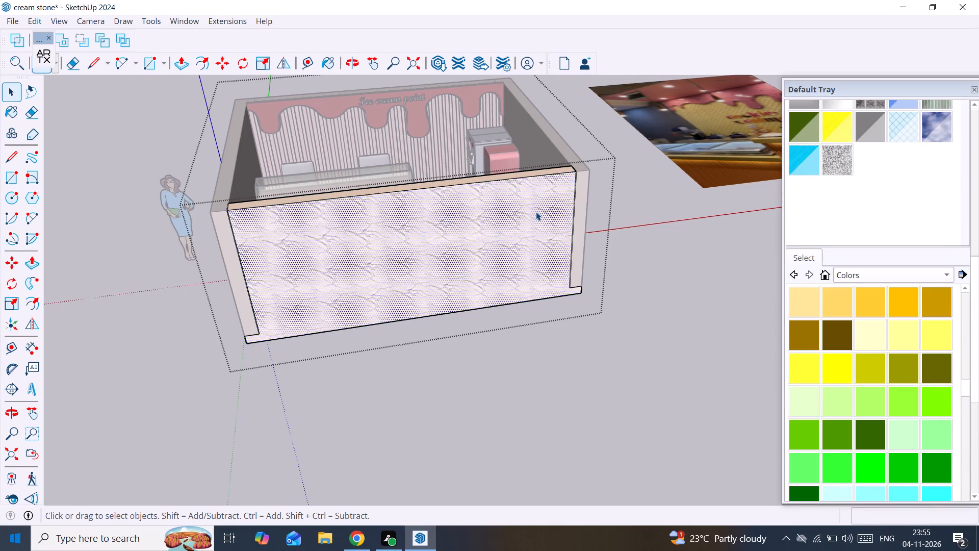
pyautogui.click(536, 212)
pyautogui.click(536, 212)
pyautogui.scroll(7, 914, 202)
pyautogui.click(816, 159)
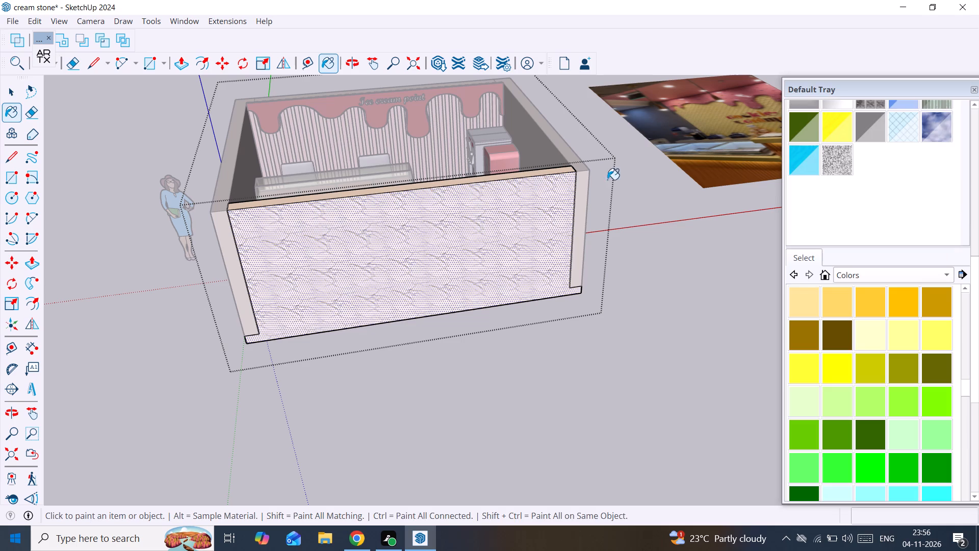
pyautogui.click(509, 197)
pyautogui.press('space')
pyautogui.click(389, 429)
# Examine the enclosed shop's walls, counter and seating layout from above and from several sides.
pyautogui.moveTo(494, 166); pyautogui.dragTo(398, 400, button='middle')
pyautogui.press('space')
pyautogui.scroll(2, 304, 223)
pyautogui.moveTo(303, 224); pyautogui.dragTo(510, 229, button='middle')
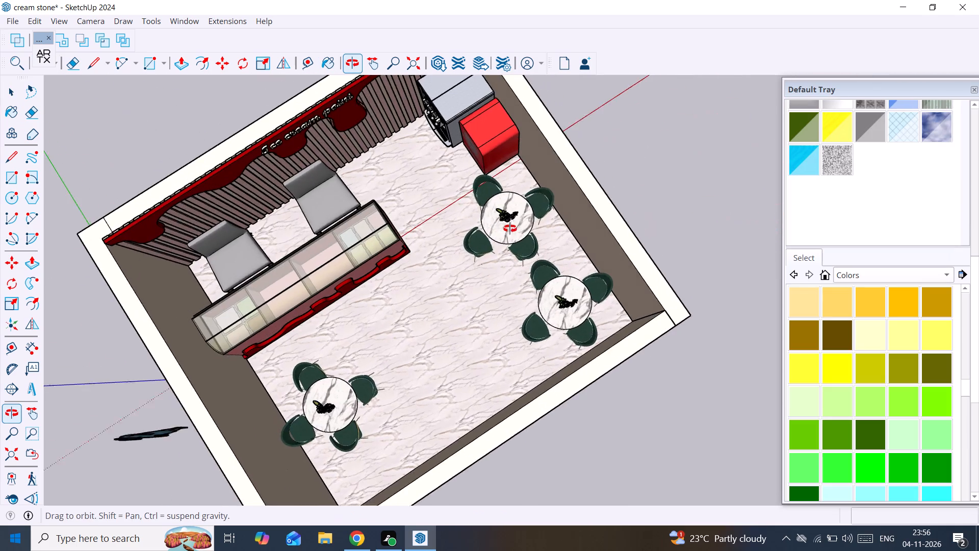
pyautogui.moveTo(510, 229); pyautogui.dragTo(503, 201, button='middle')
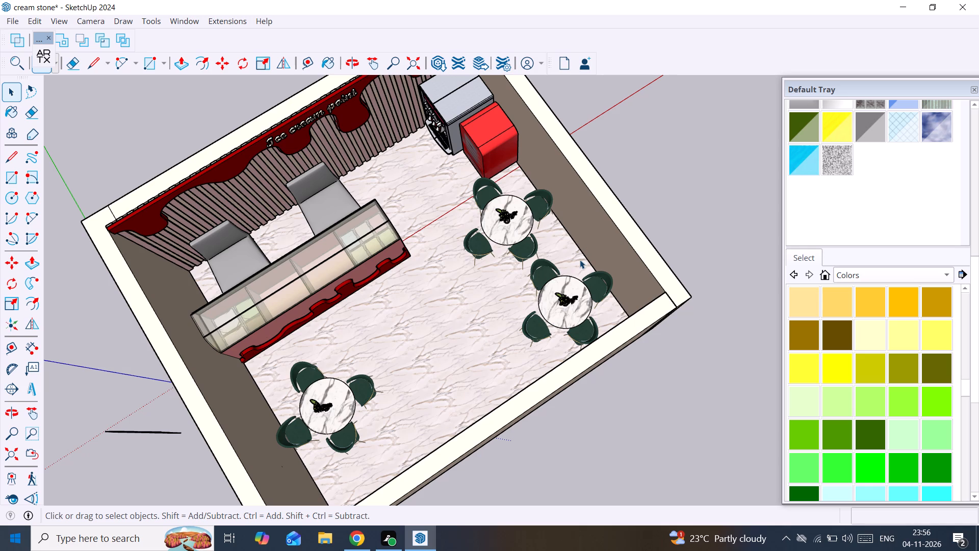
pyautogui.scroll(-2, 481, 370)
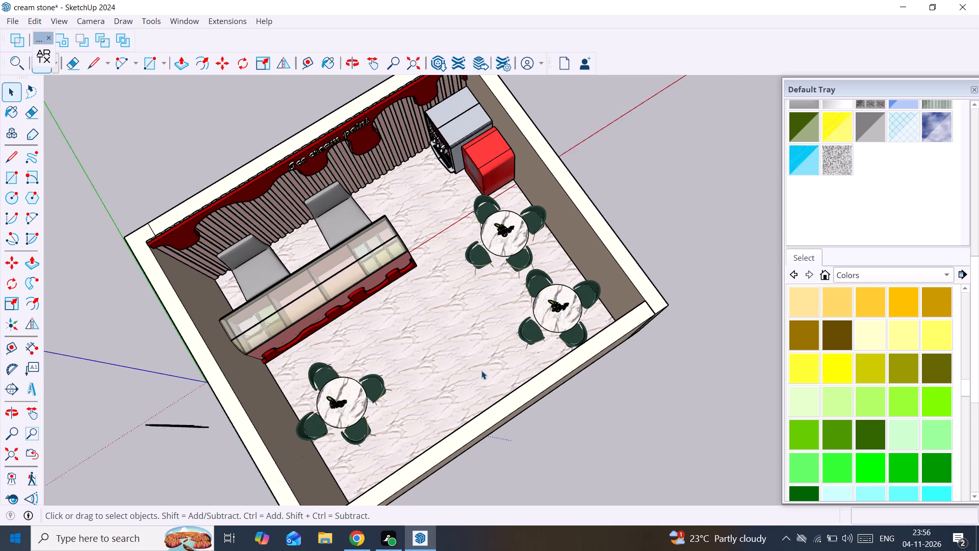
pyautogui.scroll(-1, 481, 370)
pyautogui.moveTo(480, 371); pyautogui.dragTo(327, 460, button='middle')
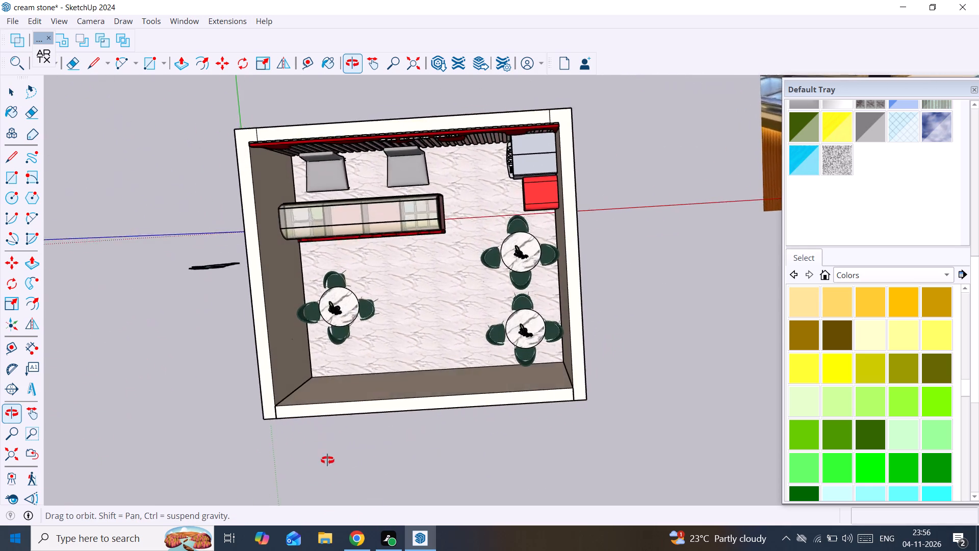
pyautogui.moveTo(327, 460); pyautogui.dragTo(681, 289, button='middle')
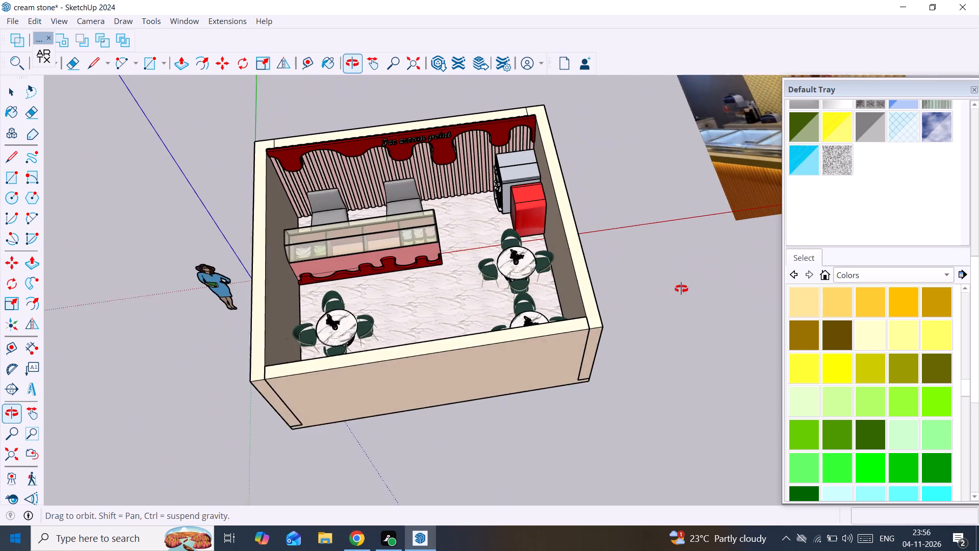
pyautogui.moveTo(681, 289); pyautogui.dragTo(678, 350, button='middle')
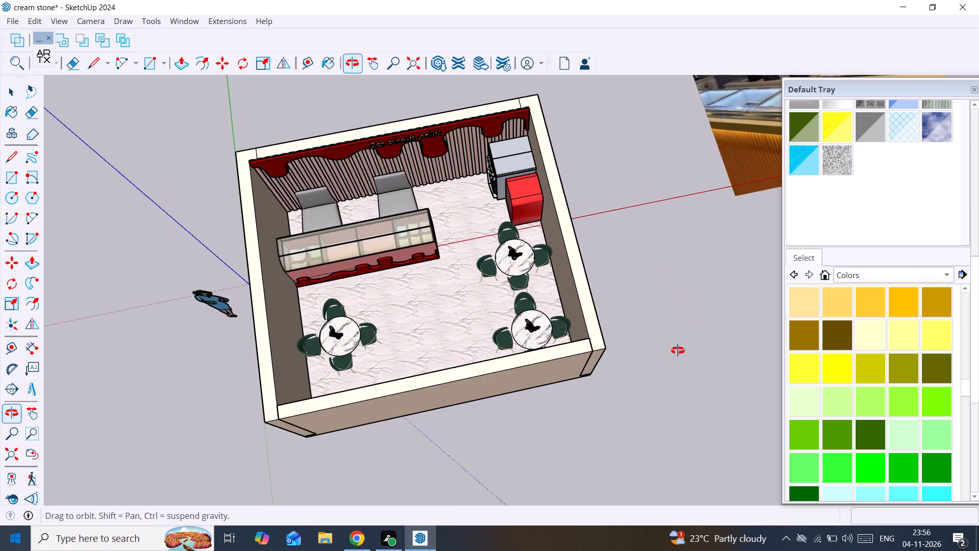
pyautogui.moveTo(678, 350); pyautogui.dragTo(424, 293, button='middle')
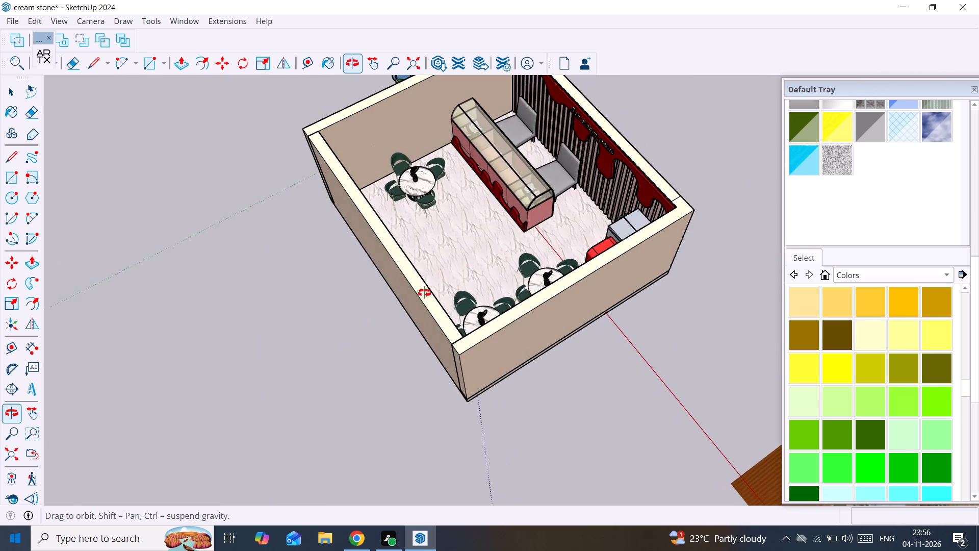
pyautogui.moveTo(424, 293); pyautogui.dragTo(607, 366, button='middle')
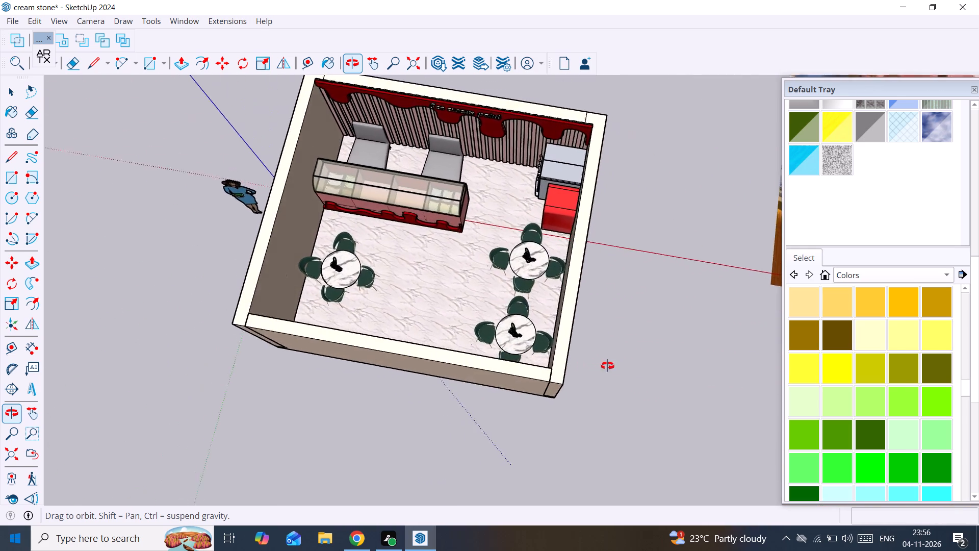
pyautogui.moveTo(607, 366); pyautogui.dragTo(750, 347, button='middle')
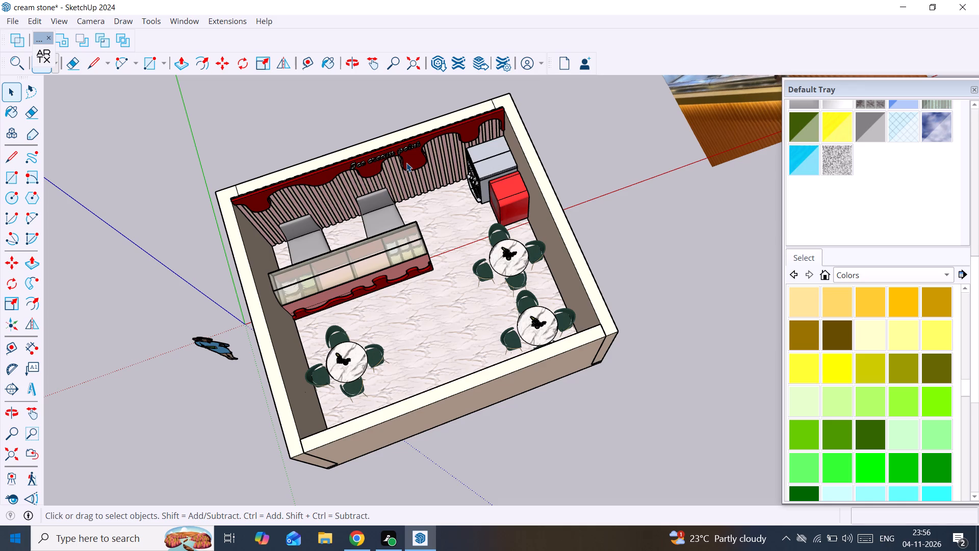
pyautogui.scroll(2, 284, 242)
pyautogui.moveTo(285, 241); pyautogui.dragTo(558, 253, button='middle')
pyautogui.scroll(2, 374, 403)
pyautogui.moveTo(387, 396); pyautogui.dragTo(447, 372, button='middle')
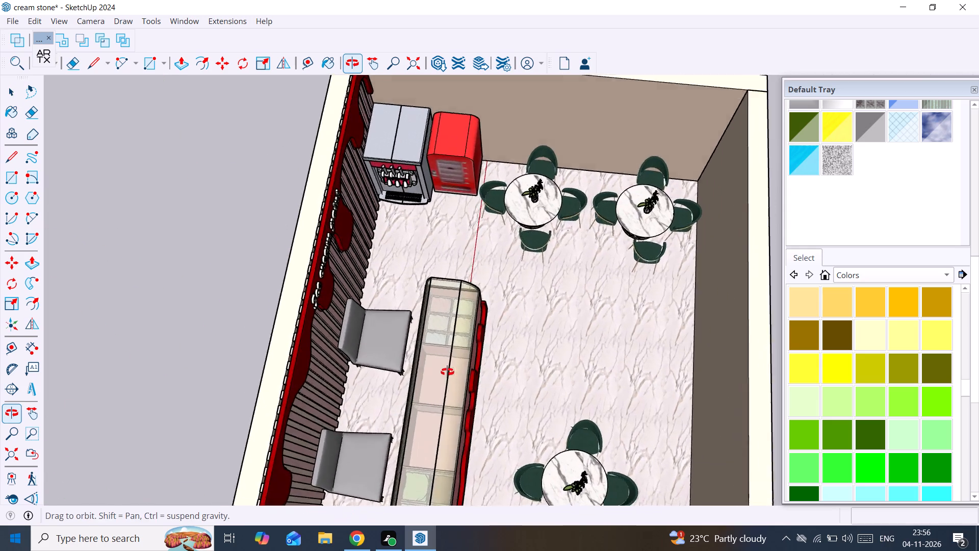
pyautogui.moveTo(447, 372); pyautogui.dragTo(502, 344, button='middle')
pyautogui.scroll(-4, 502, 344)
pyautogui.moveTo(487, 337); pyautogui.dragTo(502, 263, button='middle')
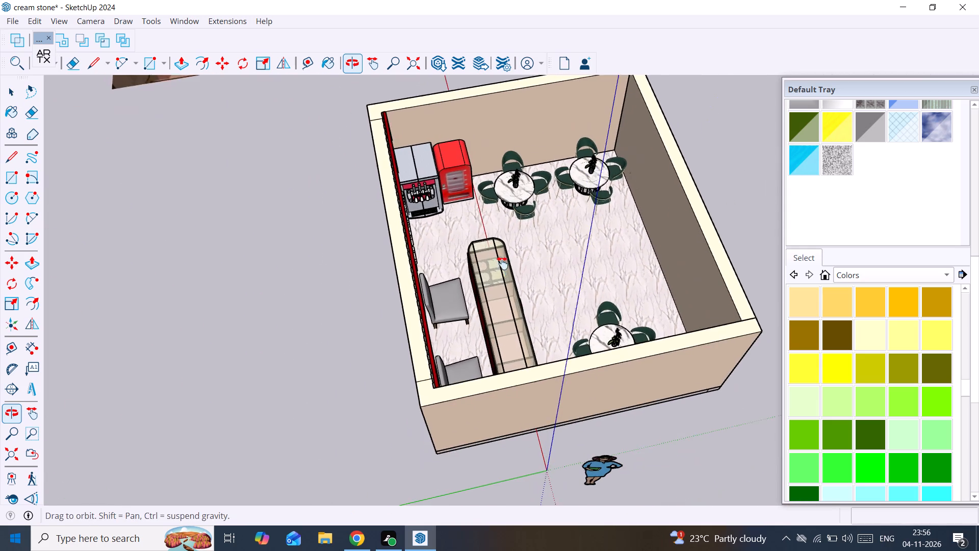
pyautogui.moveTo(502, 263); pyautogui.dragTo(503, 263, button='middle')
pyautogui.scroll(2, 492, 270)
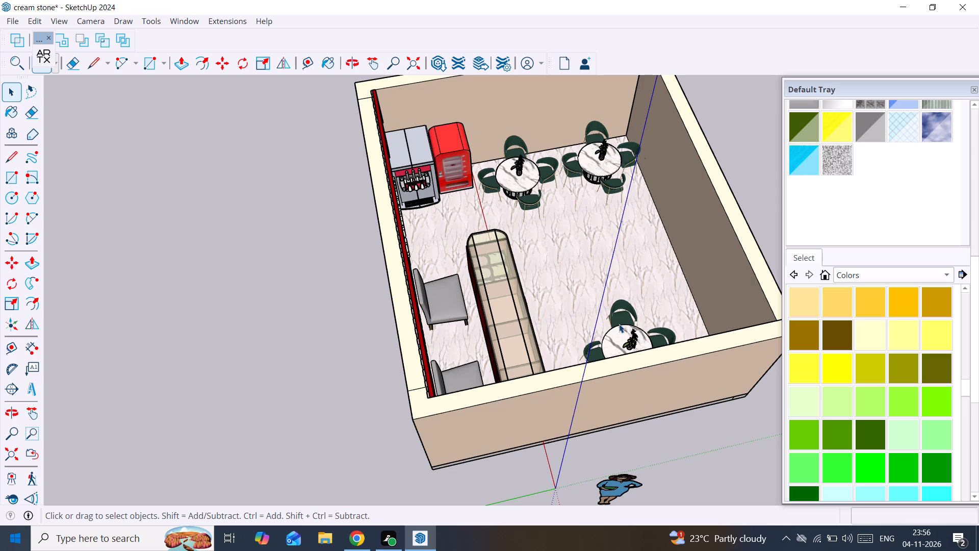
pyautogui.moveTo(619, 324); pyautogui.dragTo(268, 346, button='middle')
pyautogui.scroll(3, 496, 393)
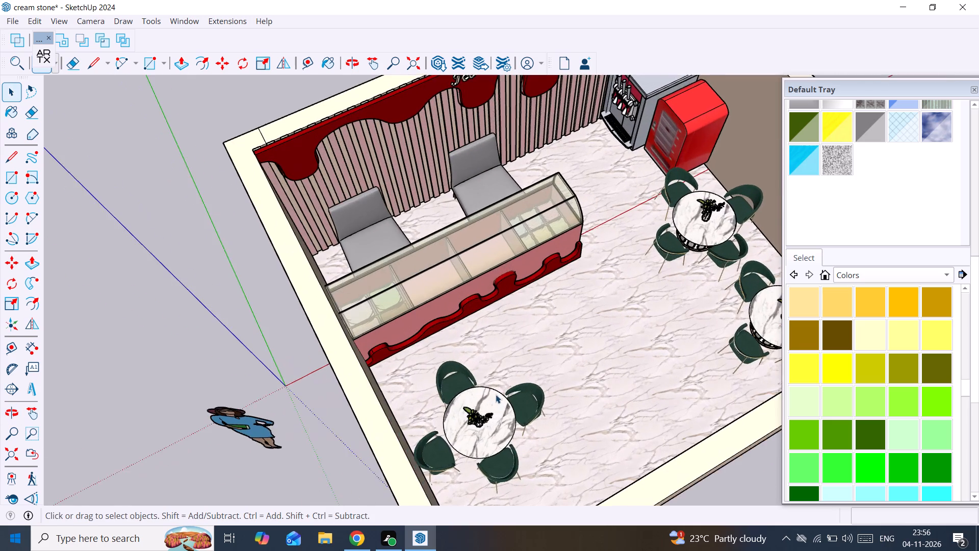
# Move the single table set beside the counter 1' along the green axis toward the counter.
pyautogui.moveTo(495, 395); pyautogui.dragTo(441, 377, button='middle')
pyautogui.click(441, 381)
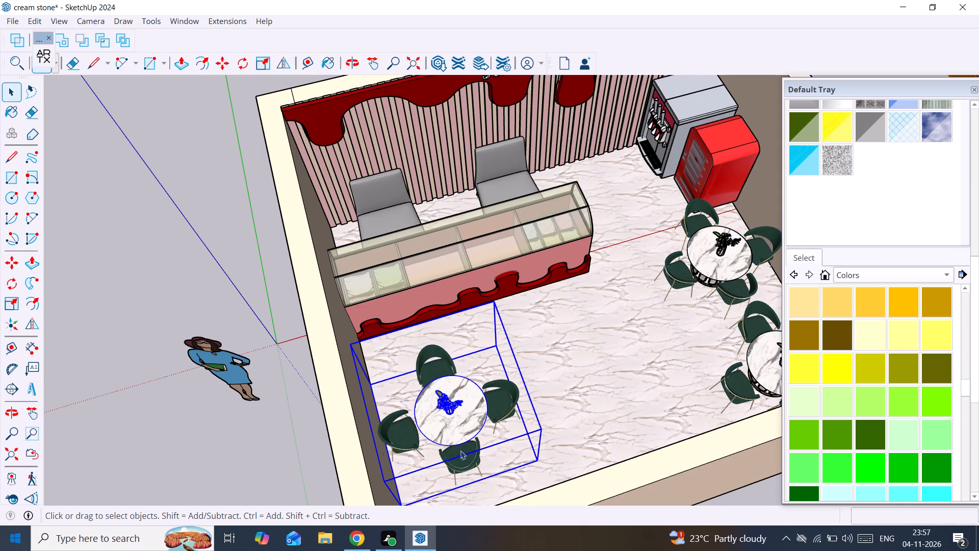
pyautogui.moveTo(458, 449); pyautogui.dragTo(488, 358, button='middle')
pyautogui.scroll(-2, 489, 352)
pyautogui.scroll(3, 485, 353)
pyautogui.moveTo(482, 356); pyautogui.dragTo(243, 475, button='middle')
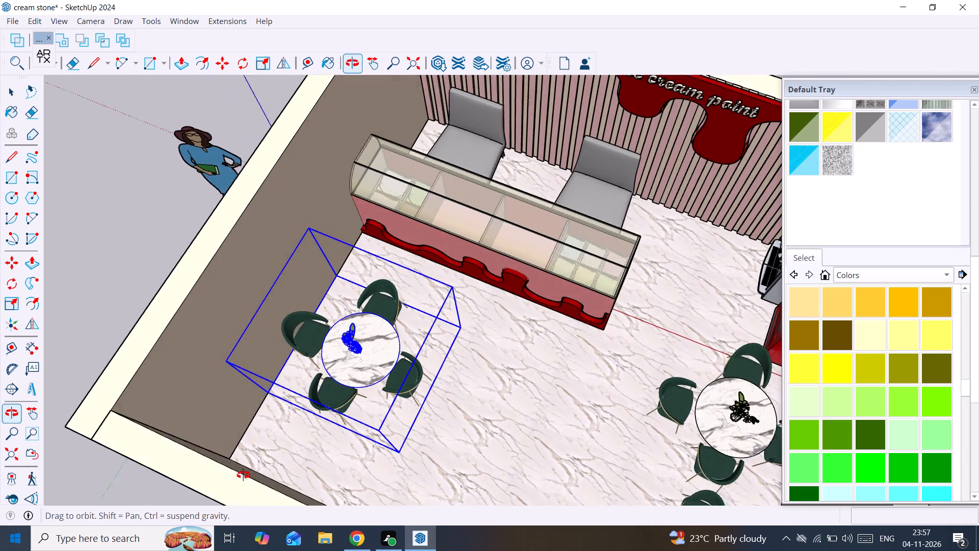
pyautogui.moveTo(243, 475); pyautogui.dragTo(243, 474, button='middle')
pyautogui.scroll(2, 475, 310)
pyautogui.moveTo(469, 312); pyautogui.dragTo(422, 317, button='middle')
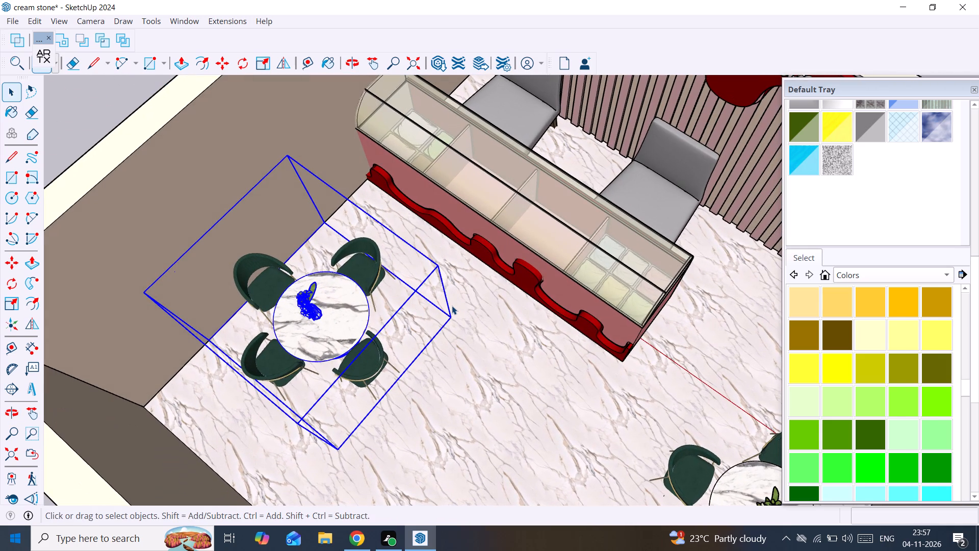
pyautogui.press('m')
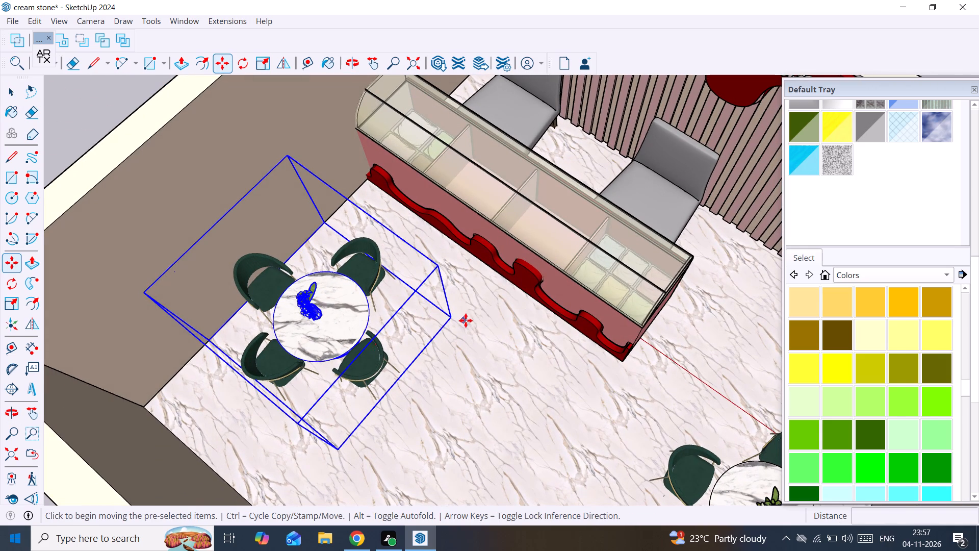
pyautogui.click(454, 316)
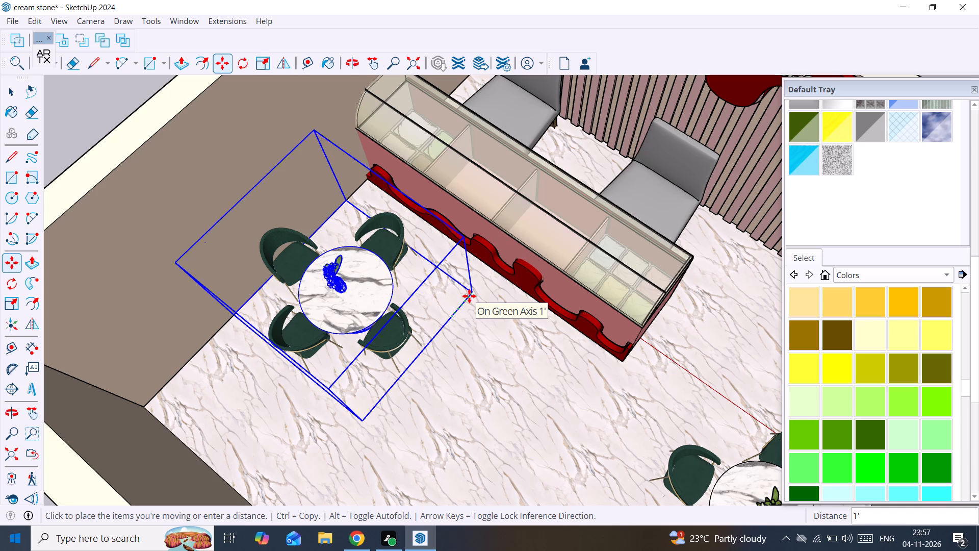
pyautogui.click(472, 290)
# Copy the moved table set along the green axis into the corner by the front wall.
pyautogui.scroll(-3, 461, 296)
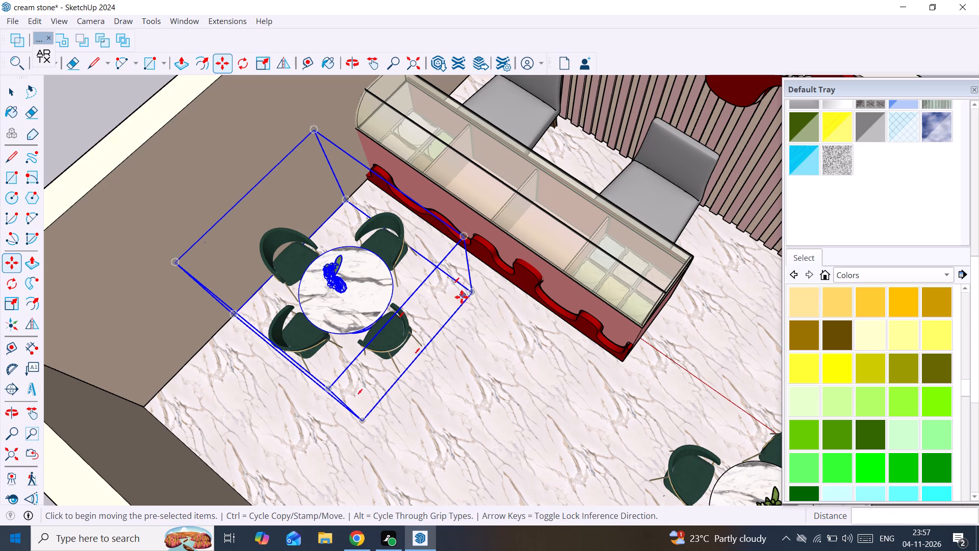
pyautogui.scroll(-5, 461, 297)
pyautogui.scroll(1, 456, 300)
pyautogui.moveTo(455, 300); pyautogui.dragTo(371, 328, button='middle')
pyautogui.scroll(2, 371, 328)
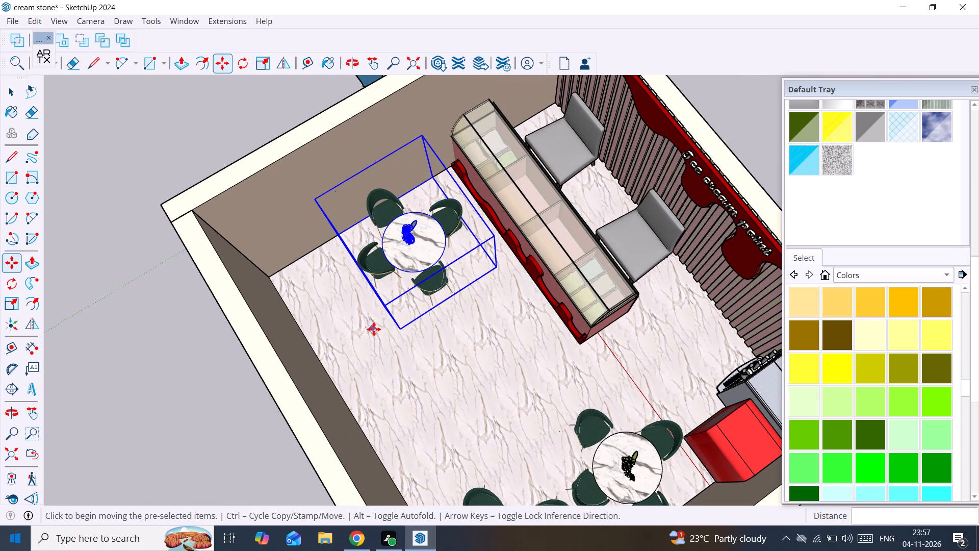
pyautogui.click(399, 329)
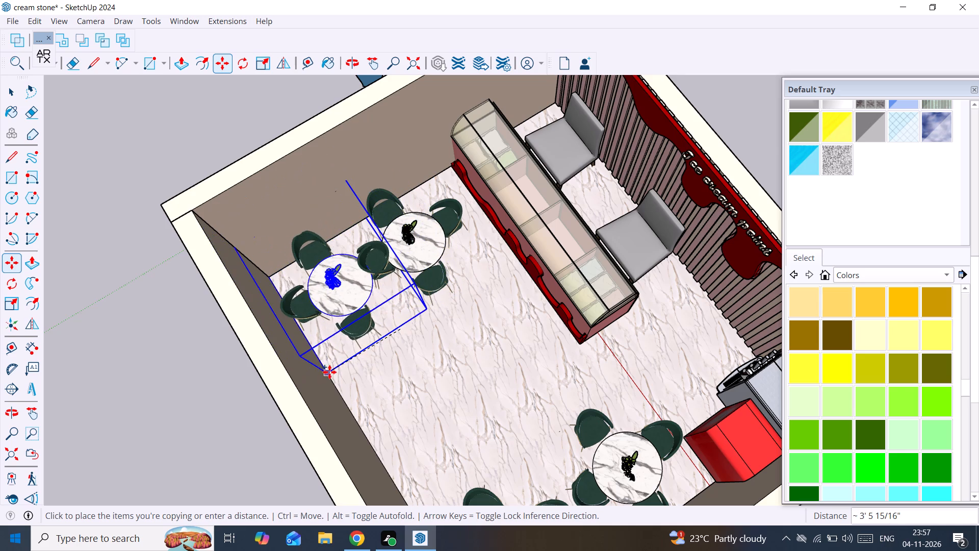
pyautogui.press('Left')
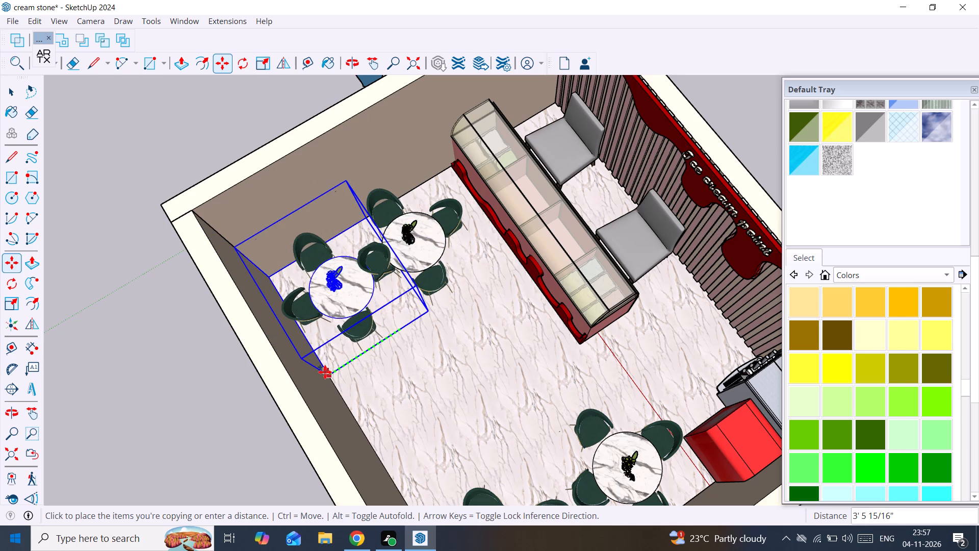
pyautogui.click(316, 378)
pyautogui.scroll(-8, 371, 338)
pyautogui.press('space')
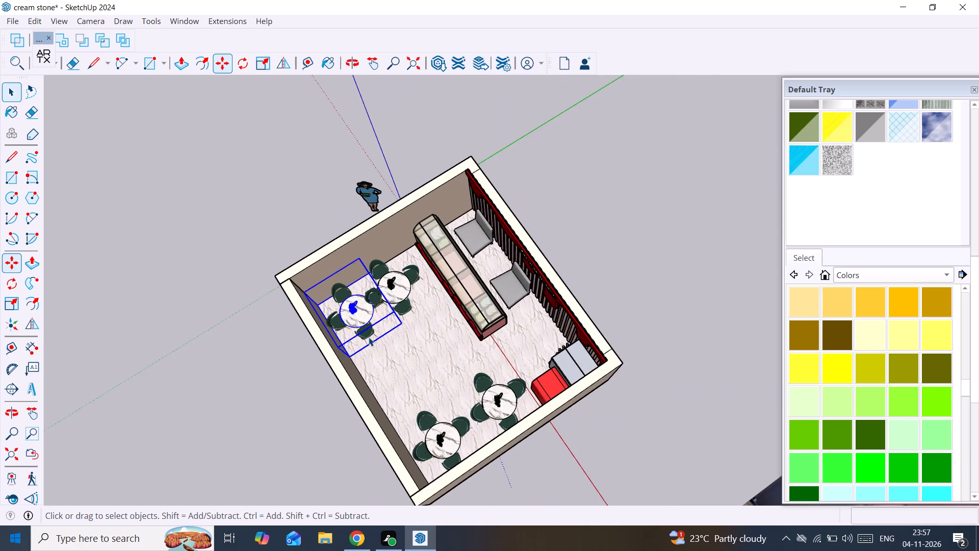
# Measure the clear floor gap between the display counter's rear bottom edge and the slatted back wall along the green axis.
pyautogui.scroll(-3, 369, 337)
pyautogui.moveTo(377, 333); pyautogui.dragTo(512, 218, button='middle')
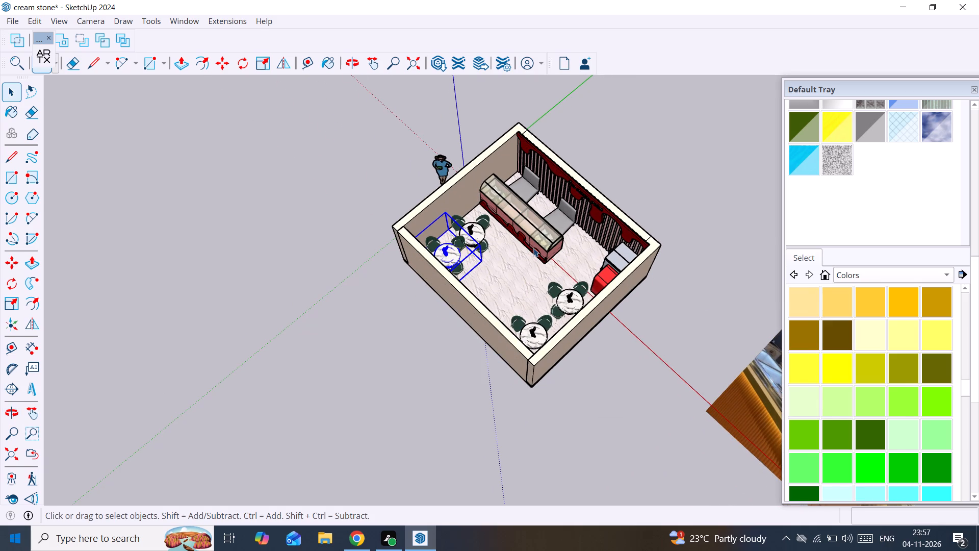
pyautogui.scroll(3, 555, 230)
pyautogui.scroll(6, 607, 256)
pyautogui.moveTo(601, 243); pyautogui.dragTo(592, 243, button='middle')
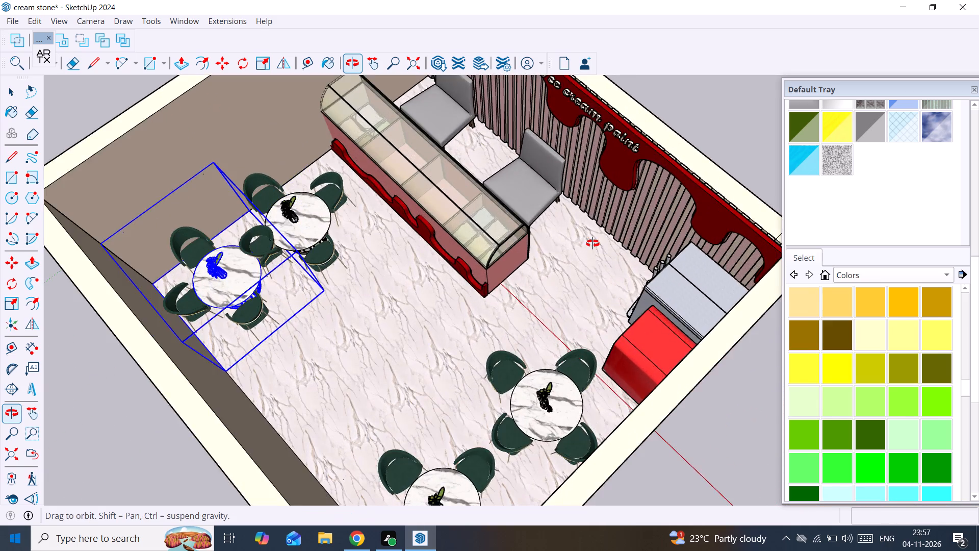
pyautogui.moveTo(592, 243); pyautogui.dragTo(507, 242, button='middle')
pyautogui.scroll(2, 598, 240)
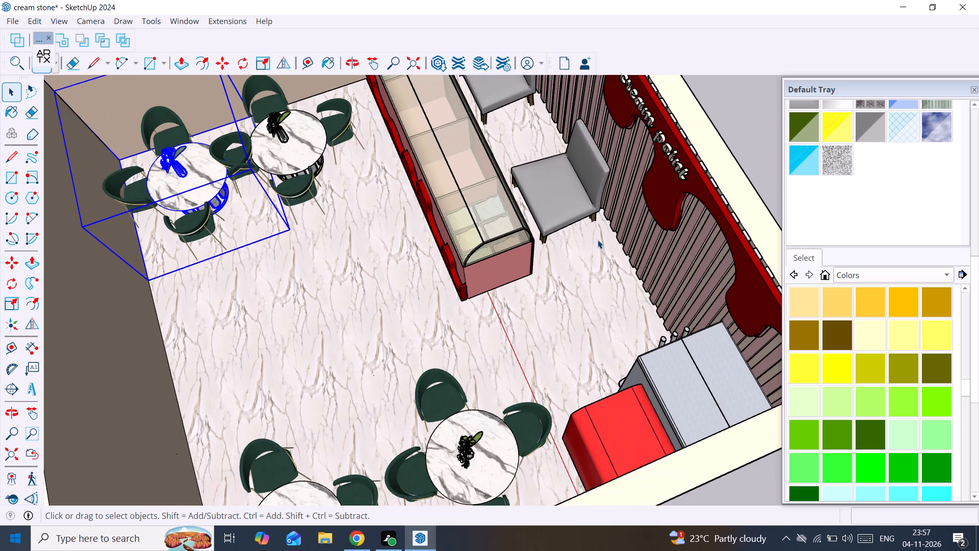
pyautogui.moveTo(598, 240); pyautogui.dragTo(421, 206, button='middle')
pyautogui.scroll(2, 585, 299)
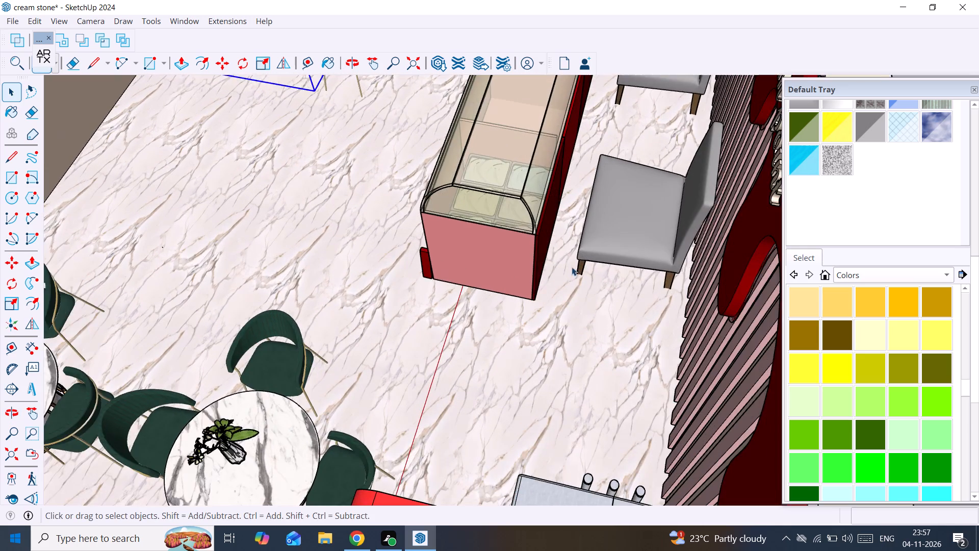
pyautogui.scroll(3, 572, 267)
pyautogui.moveTo(548, 244); pyautogui.dragTo(520, 203, button='middle')
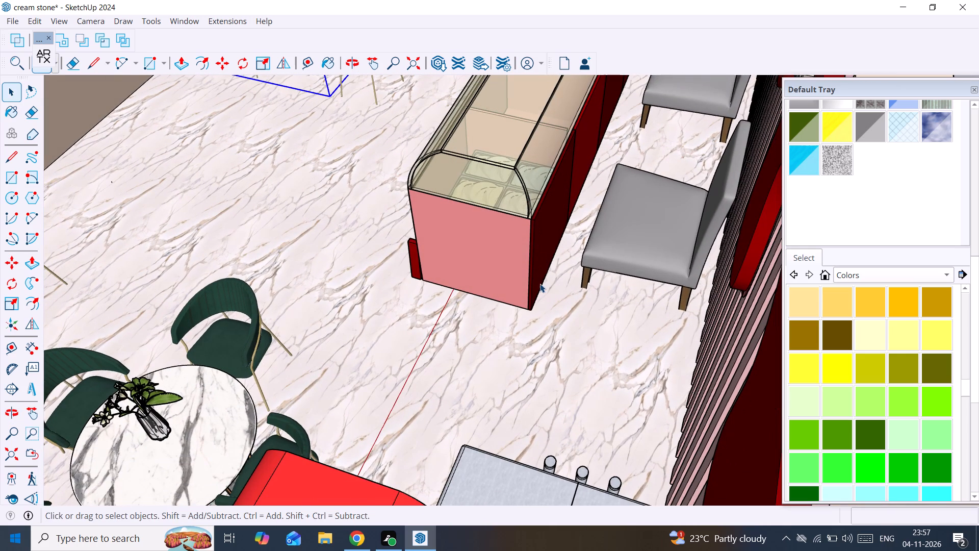
pyautogui.press('t')
pyautogui.scroll(2, 539, 293)
pyautogui.moveTo(539, 293); pyautogui.dragTo(640, 265, button='middle')
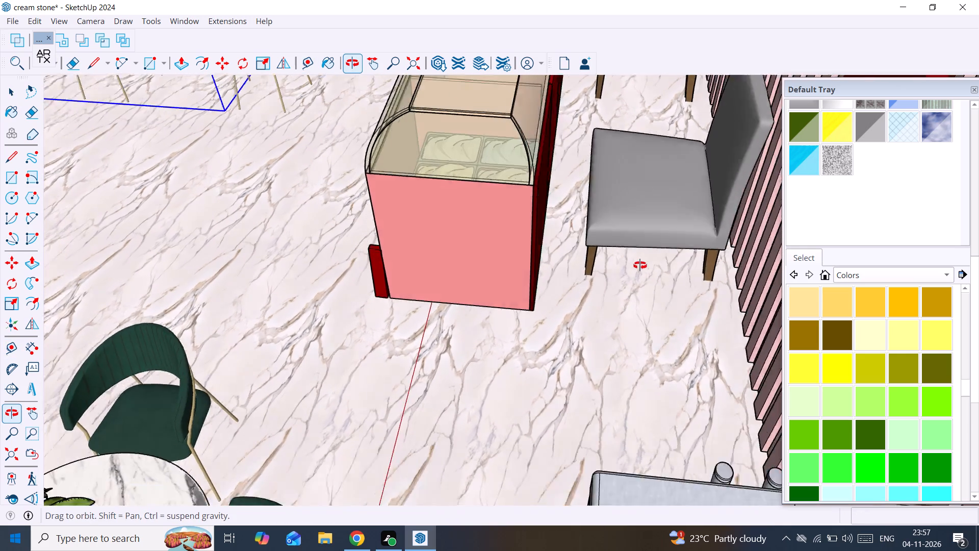
pyautogui.moveTo(640, 265); pyautogui.dragTo(660, 262, button='middle')
pyautogui.scroll(4, 589, 282)
pyautogui.moveTo(473, 303); pyautogui.dragTo(502, 303, button='middle')
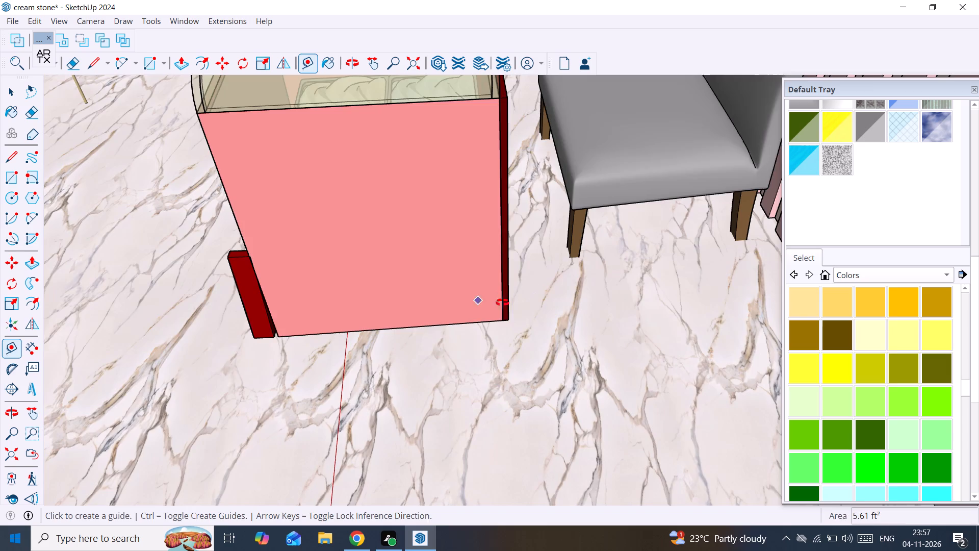
pyautogui.moveTo(502, 303); pyautogui.dragTo(499, 275, button='middle')
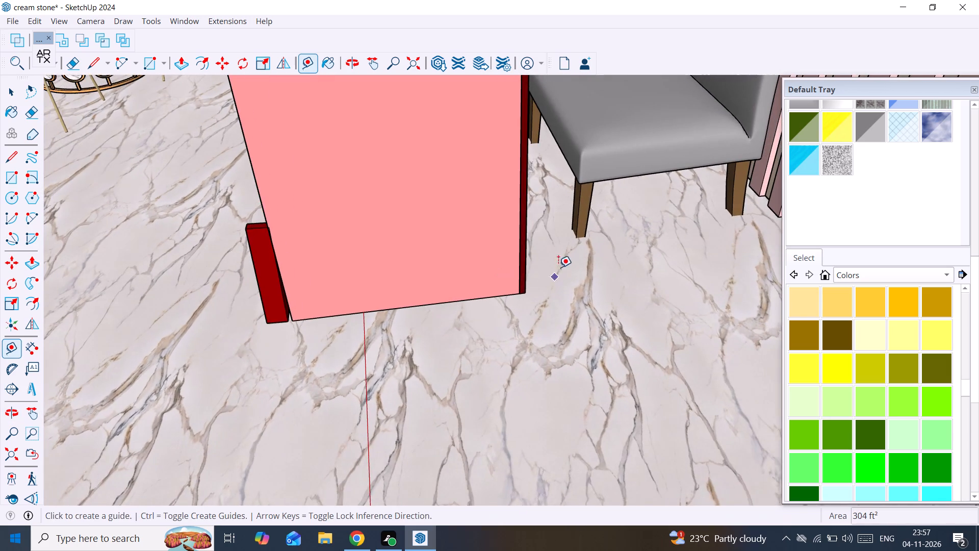
pyautogui.scroll(3, 560, 268)
pyautogui.moveTo(542, 266); pyautogui.dragTo(444, 282, button='middle')
pyautogui.click(445, 278)
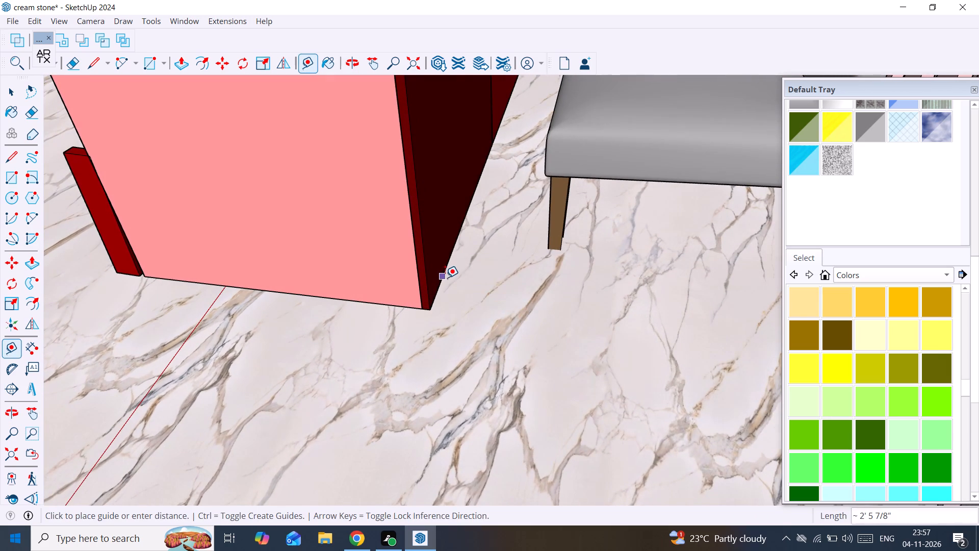
pyautogui.scroll(-8, 490, 279)
pyautogui.moveTo(518, 293); pyautogui.dragTo(740, 436, button='middle')
pyautogui.scroll(-4, 740, 436)
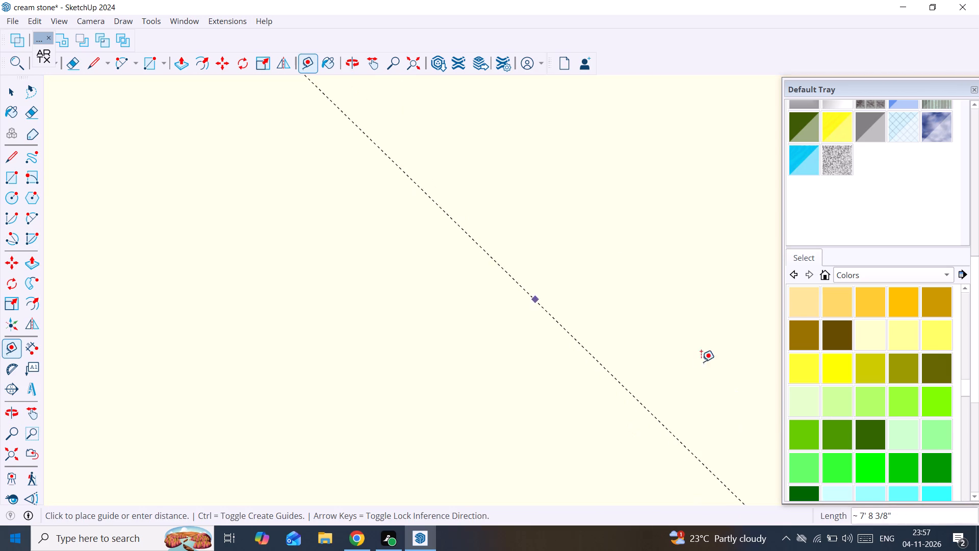
pyautogui.scroll(-20, 701, 362)
pyautogui.scroll(-20, 701, 362)
pyautogui.scroll(-4, 701, 362)
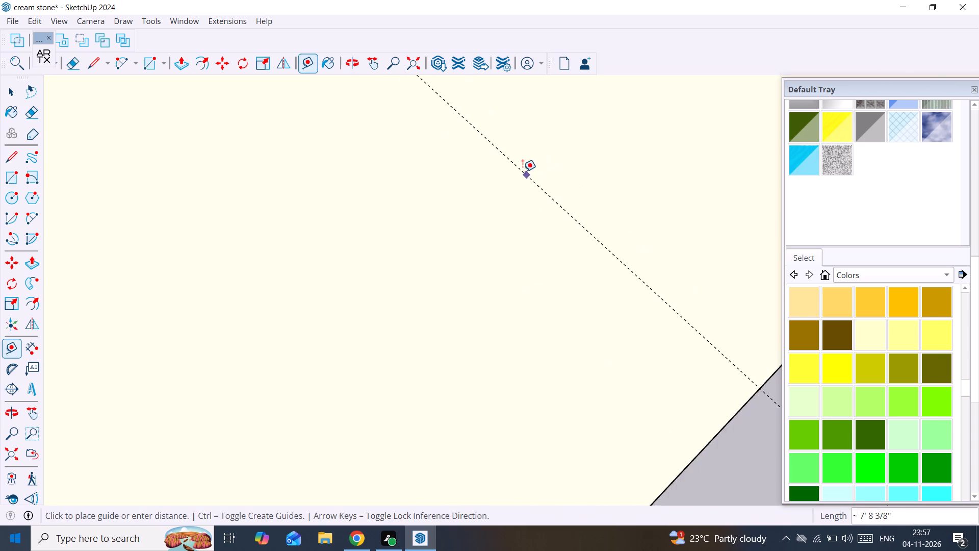
pyautogui.scroll(-14, 523, 171)
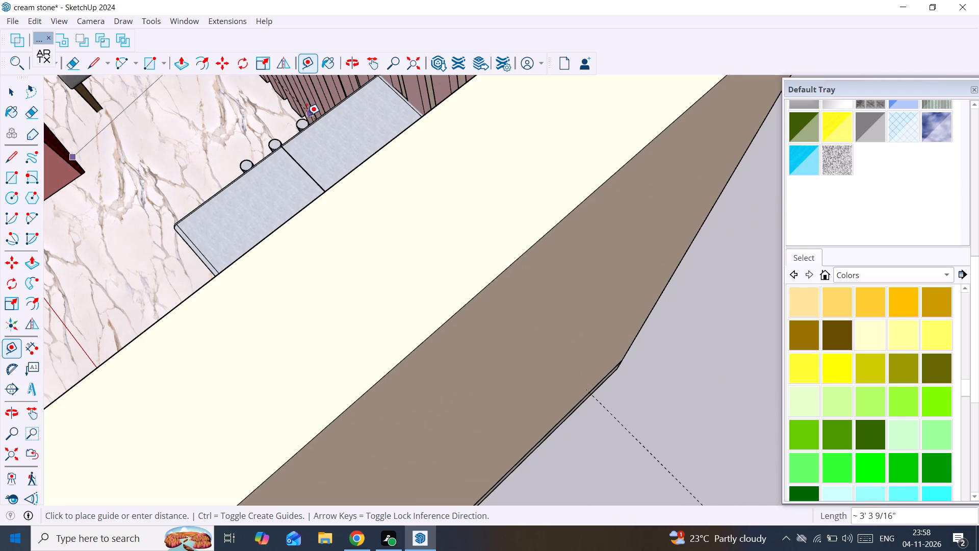
pyautogui.scroll(-1, 299, 117)
pyautogui.moveTo(293, 126); pyautogui.dragTo(293, 127, button='middle')
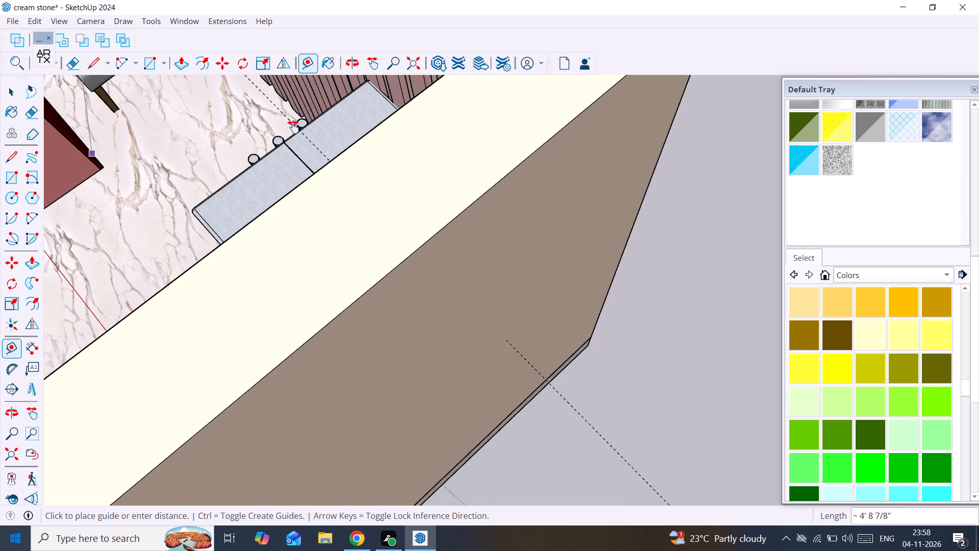
pyautogui.moveTo(293, 127); pyautogui.dragTo(488, 307, button='middle')
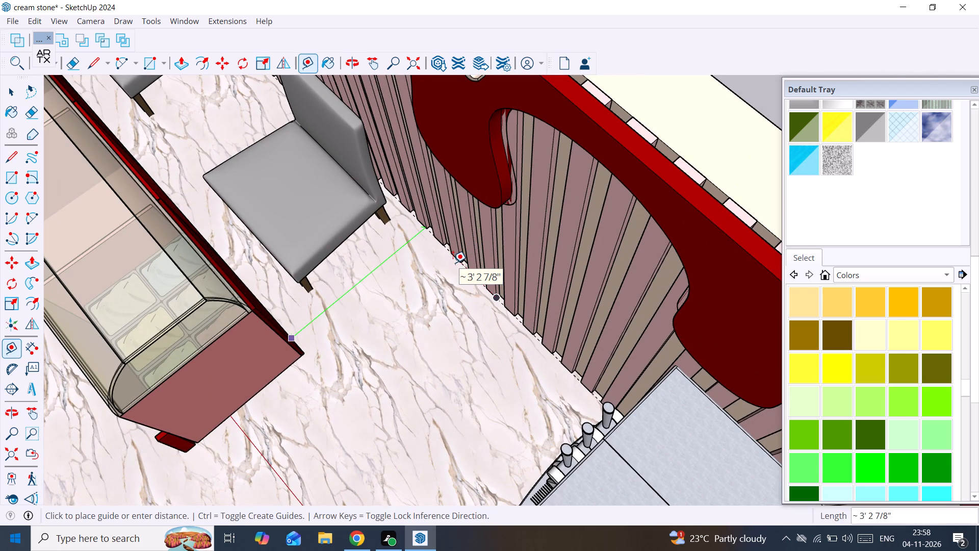
pyautogui.press('space')
# Examine the four-table seating layout and check the spacing between the two adjoining table sets in front of the counter.
pyautogui.scroll(-11, 441, 261)
pyautogui.keyDown('shift'); pyautogui.moveTo(420, 262); pyautogui.dragTo(582, 210, button='middle'); pyautogui.keyUp('shift')
pyautogui.moveTo(433, 248); pyautogui.dragTo(664, 228, button='middle')
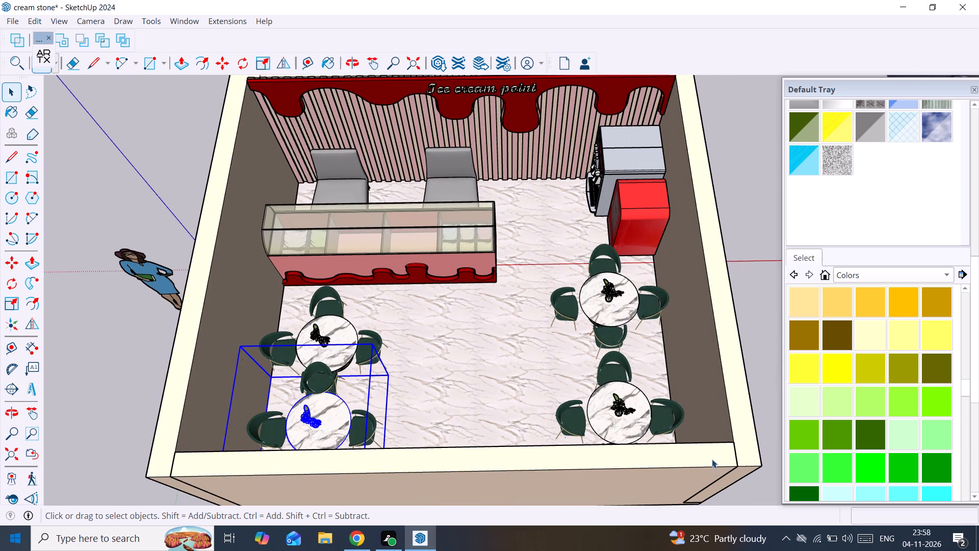
pyautogui.moveTo(479, 341); pyautogui.dragTo(379, 366, button='middle')
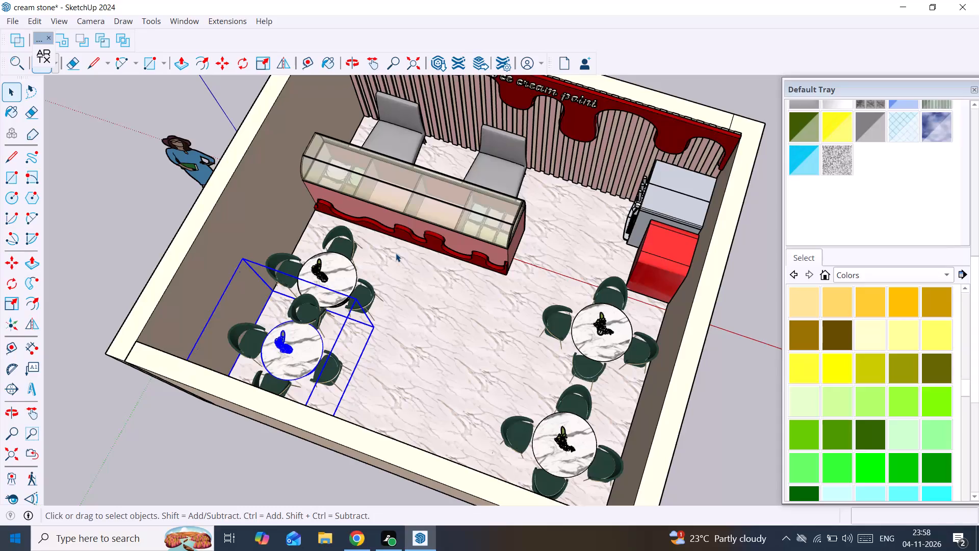
pyautogui.scroll(2, 347, 304)
pyautogui.moveTo(345, 302); pyautogui.dragTo(214, 262, button='middle')
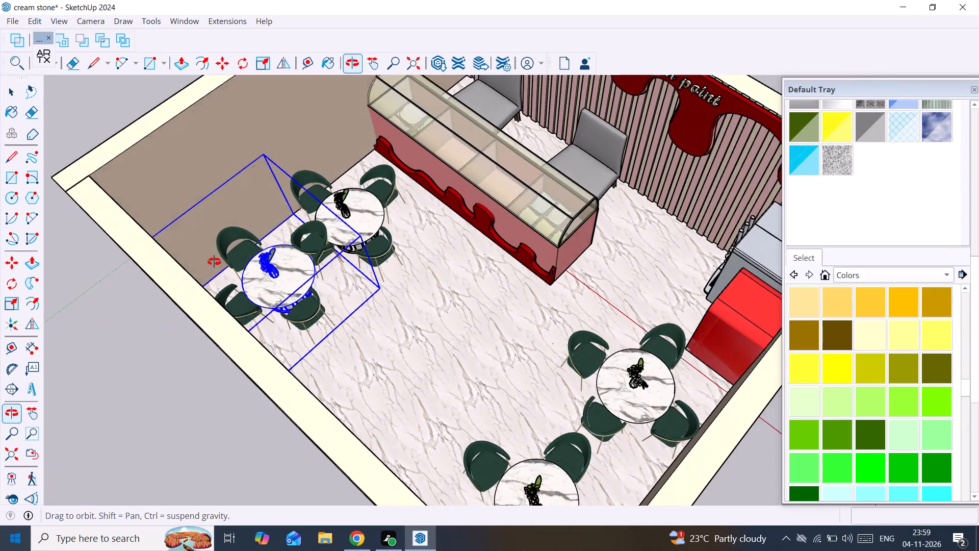
pyautogui.moveTo(214, 262); pyautogui.dragTo(188, 262, button='middle')
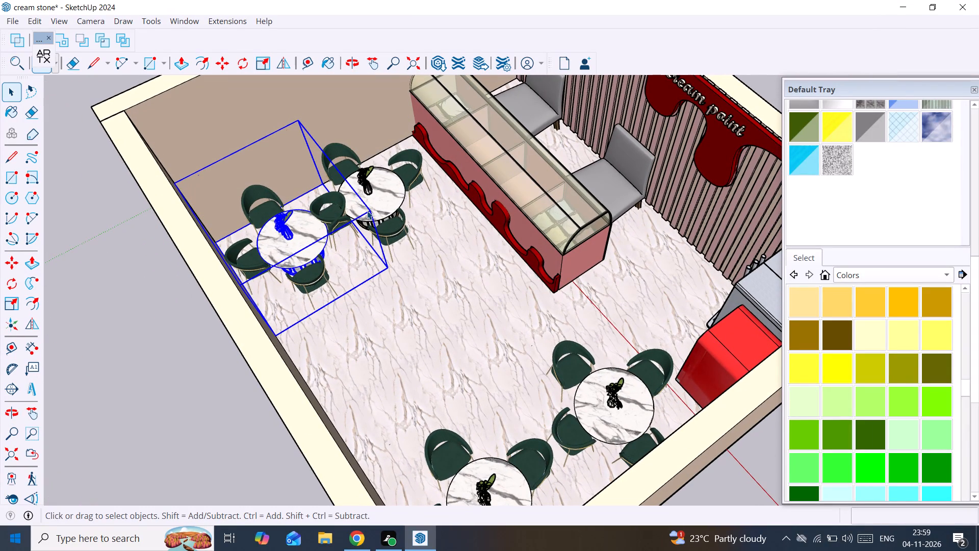
pyautogui.scroll(3, 400, 249)
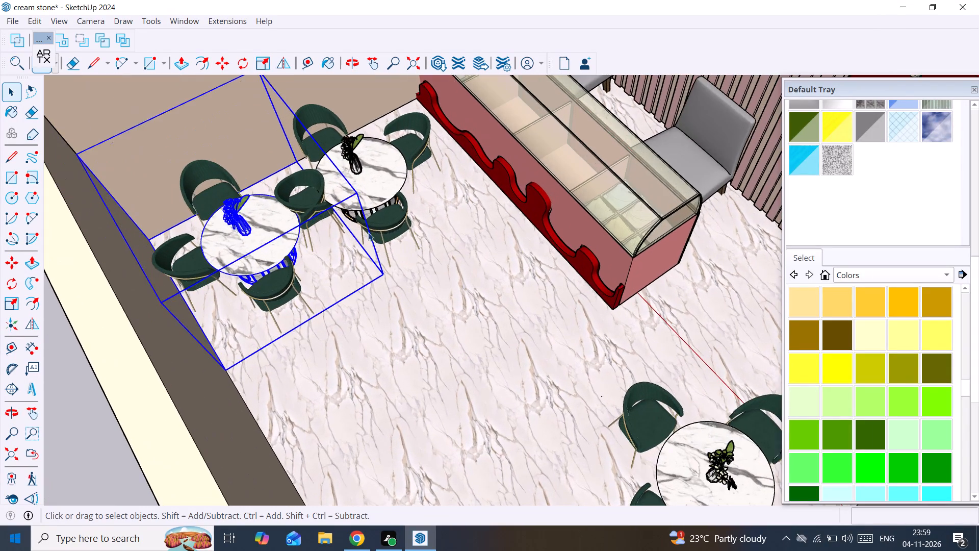
pyautogui.scroll(3, 348, 227)
pyautogui.click(315, 178)
pyautogui.scroll(1, 313, 178)
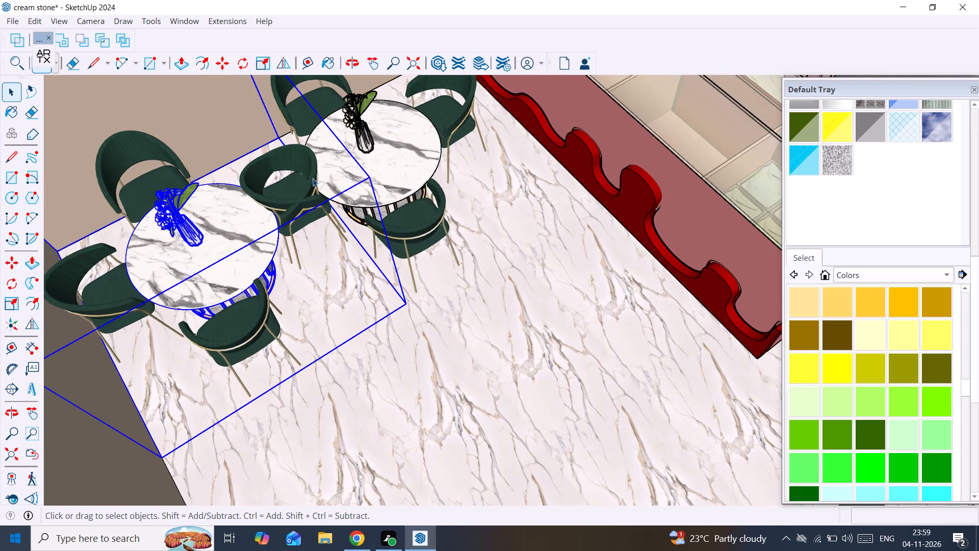
pyautogui.scroll(-9, 313, 178)
pyautogui.click(88, 337)
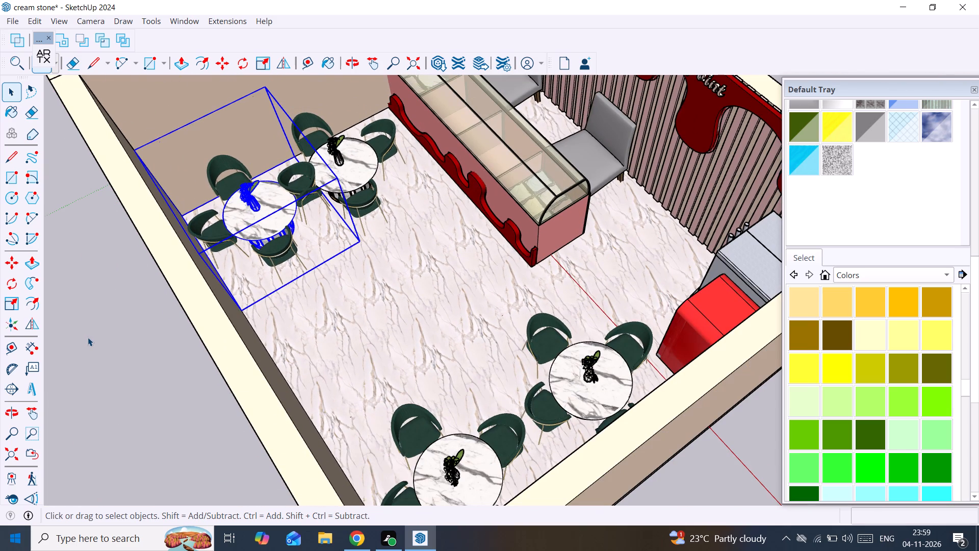
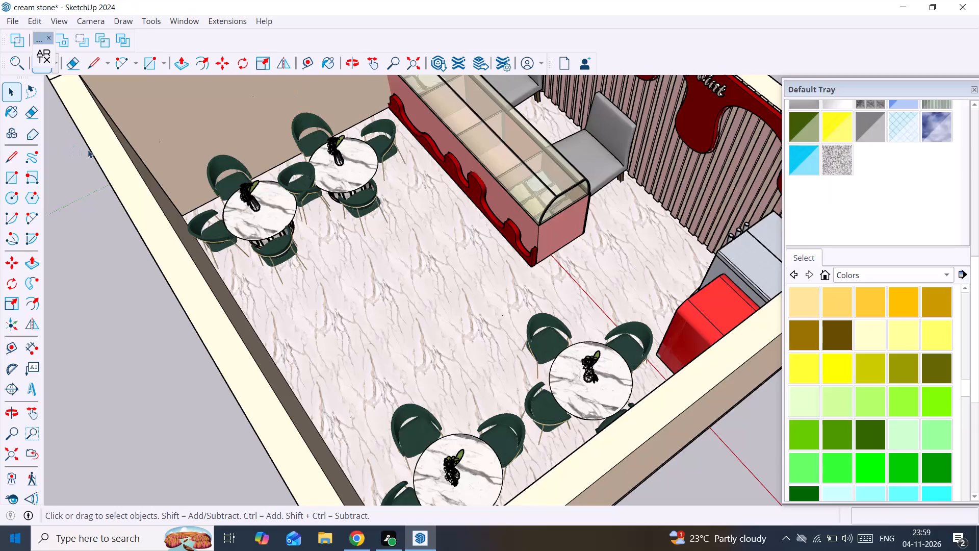
# Delete the table set in the corner by the front wall, beside the single table set near the counter.
pyautogui.click(246, 247)
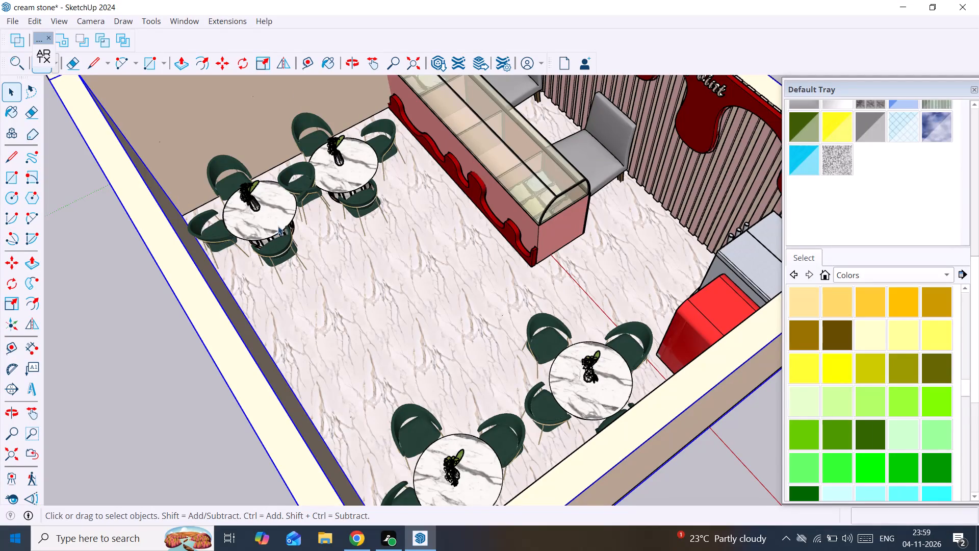
pyautogui.click(280, 224)
pyautogui.press('Delete')
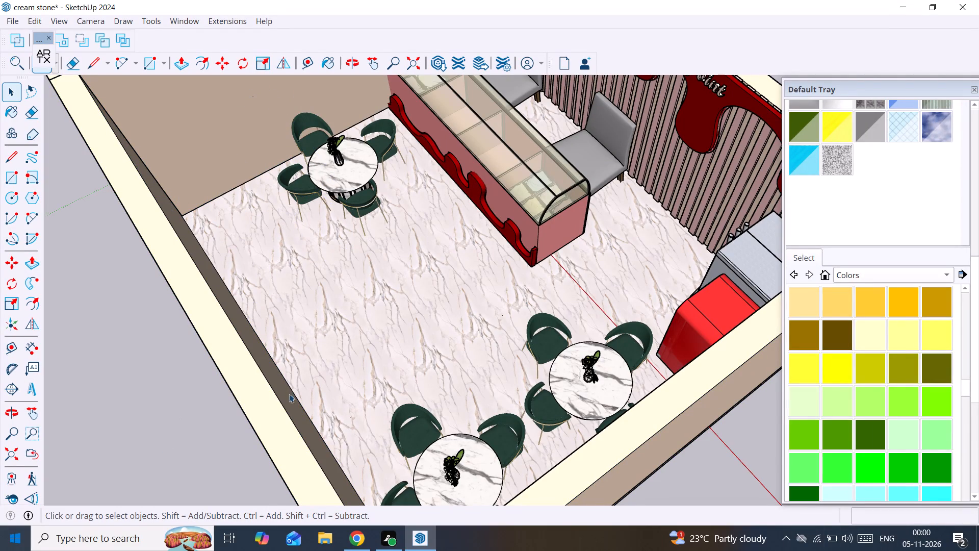
# Move the remaining table set in front of the counter about 1' along the green axis toward the front wall.
pyautogui.click(334, 196)
pyautogui.scroll(1, 316, 201)
pyautogui.moveTo(319, 205); pyautogui.dragTo(440, 213, button='middle')
pyautogui.press('m')
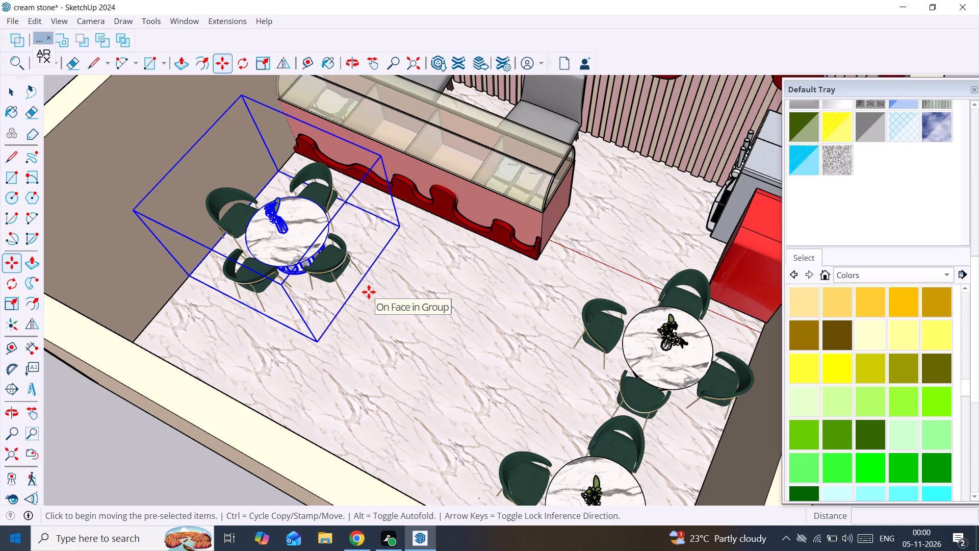
pyautogui.click(315, 341)
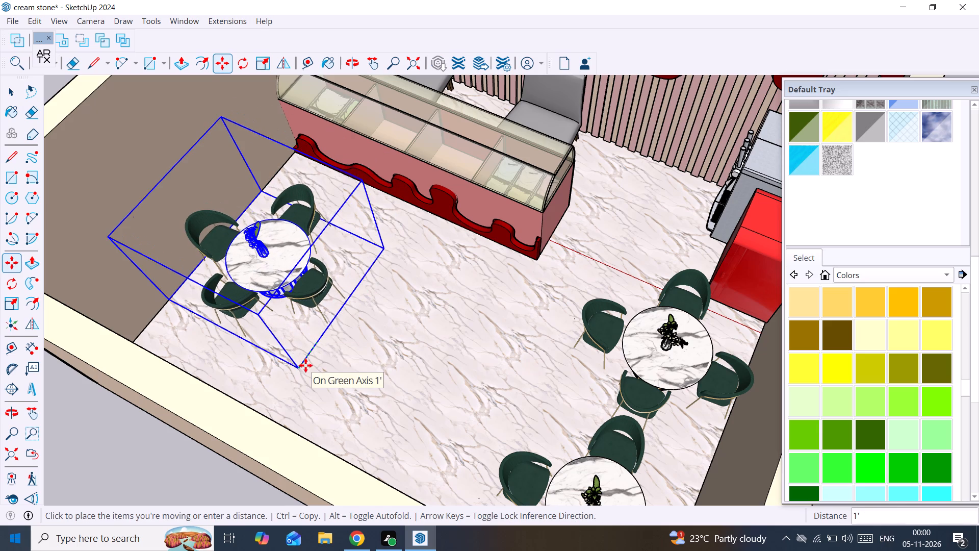
pyautogui.press('Left')
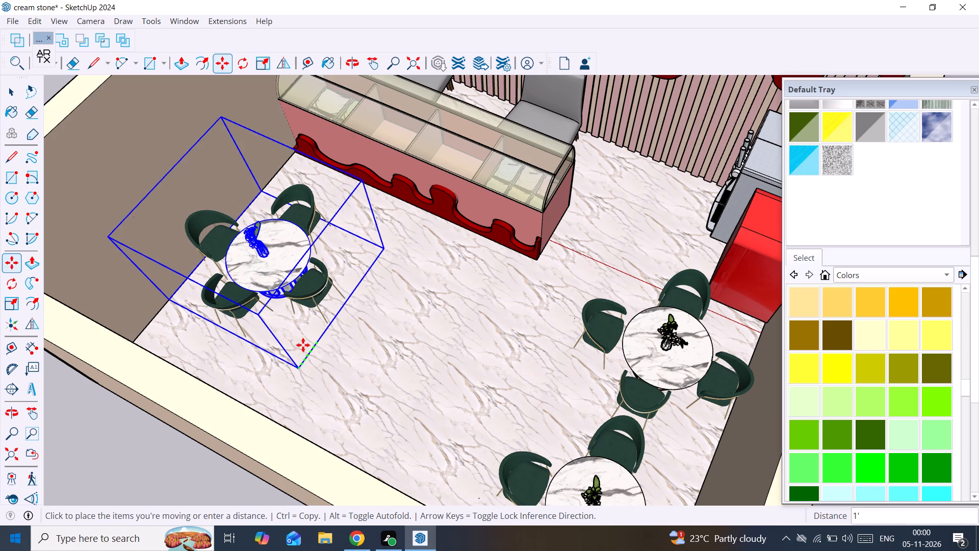
pyautogui.click(286, 370)
# Examine the three-table seating layout and the clearances around the counter from several sides and from above.
pyautogui.scroll(-2, 286, 370)
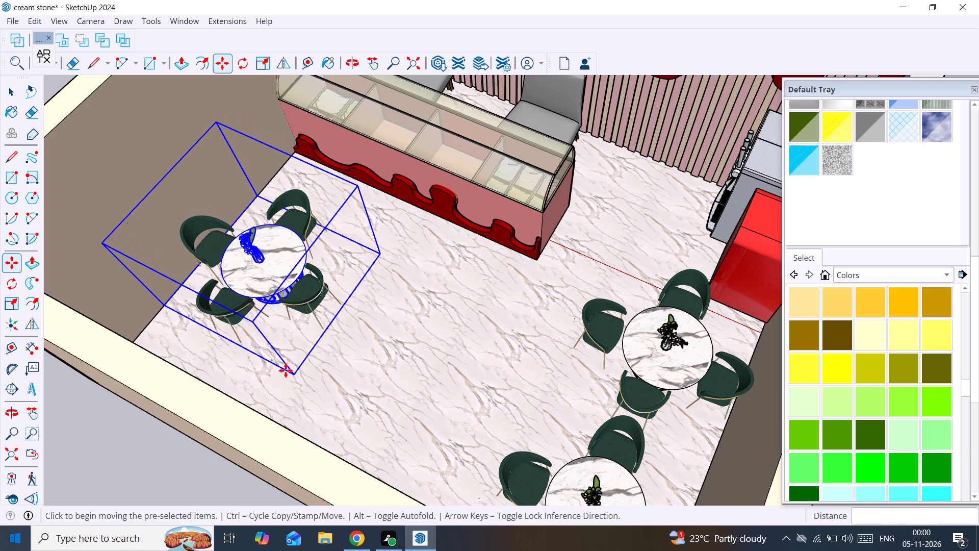
pyautogui.scroll(-6, 286, 370)
pyautogui.moveTo(286, 370); pyautogui.dragTo(406, 352, button='middle')
pyautogui.moveTo(541, 315); pyautogui.dragTo(566, 294, button='middle')
pyautogui.scroll(-4, 561, 282)
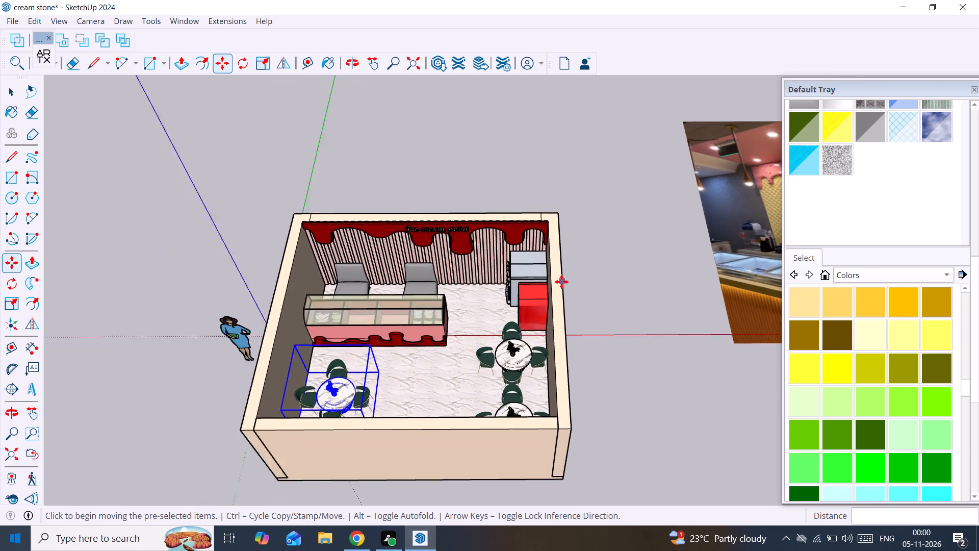
pyautogui.scroll(3, 542, 312)
pyautogui.scroll(2, 454, 402)
pyautogui.moveTo(454, 402); pyautogui.dragTo(530, 262, button='middle')
pyautogui.scroll(1, 530, 243)
pyautogui.scroll(-5, 530, 237)
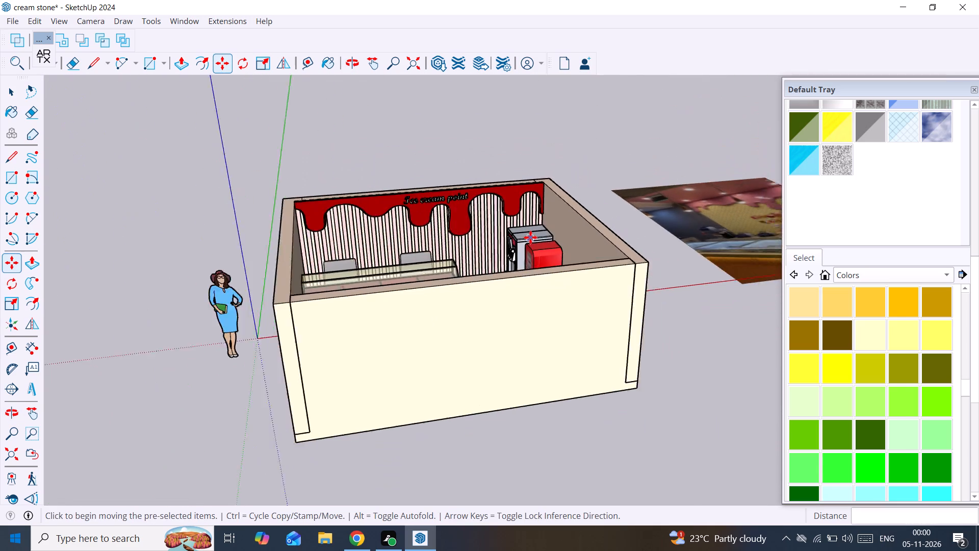
pyautogui.scroll(-3, 530, 237)
pyautogui.moveTo(527, 238); pyautogui.dragTo(200, 412, button='middle')
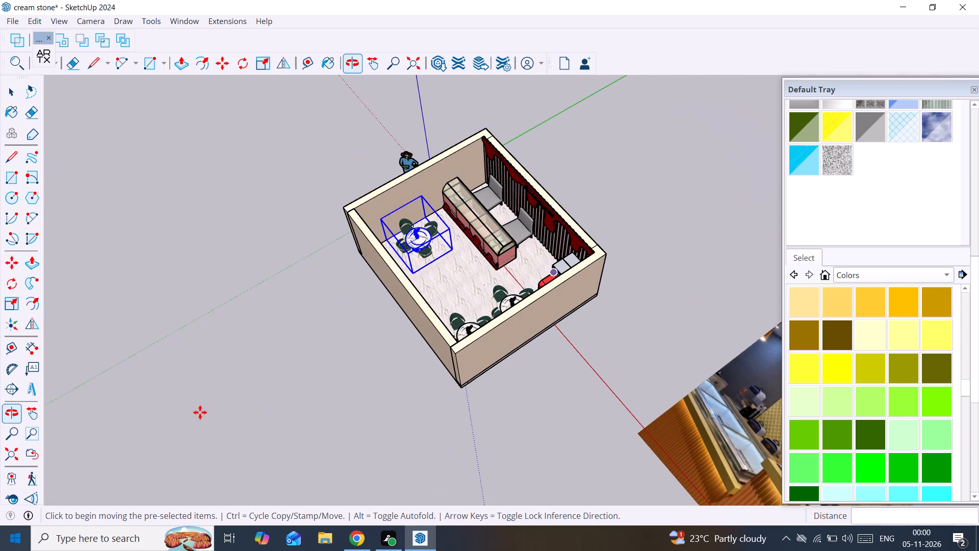
pyautogui.scroll(3, 419, 323)
pyautogui.moveTo(425, 322); pyautogui.dragTo(694, 333, button='middle')
pyautogui.scroll(4, 556, 249)
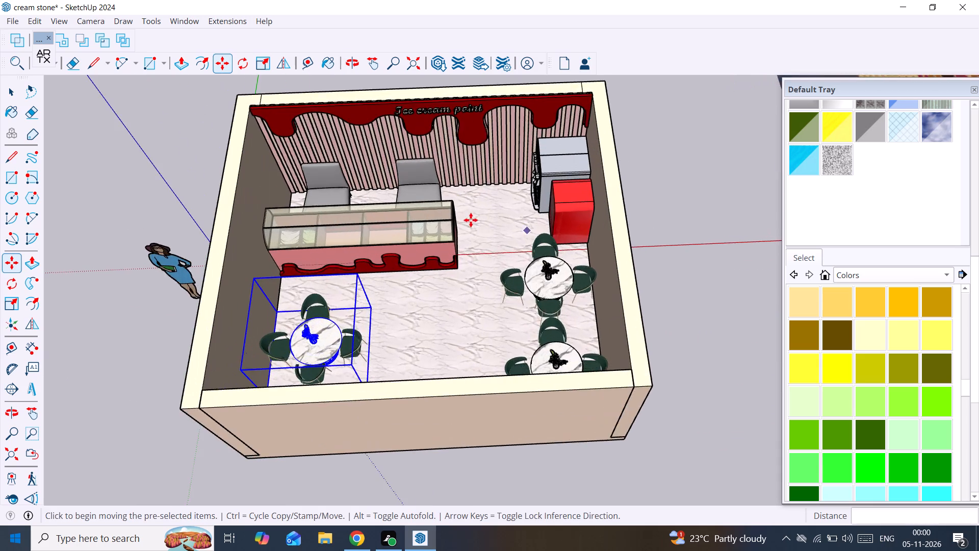
pyautogui.scroll(4, 468, 219)
pyautogui.moveTo(535, 230); pyautogui.dragTo(675, 253, button='middle')
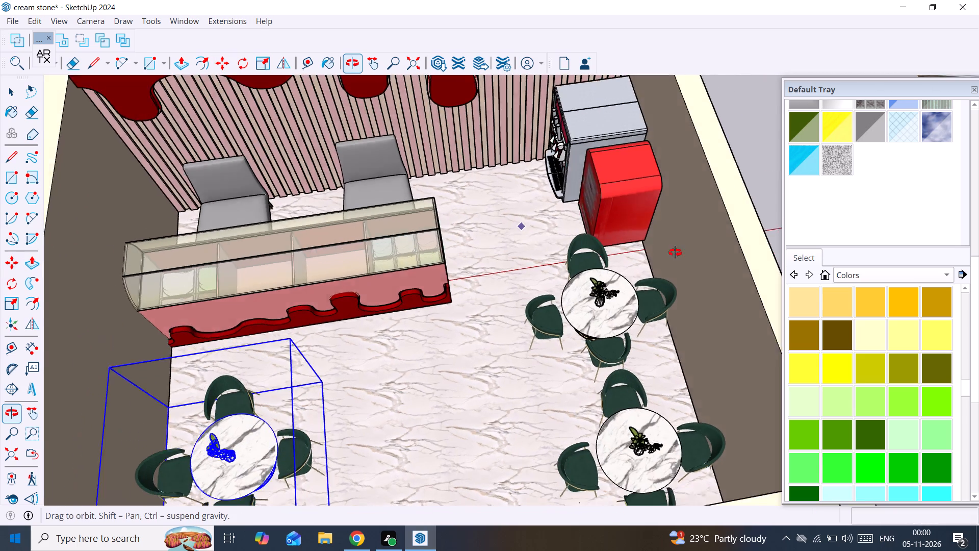
pyautogui.moveTo(675, 253); pyautogui.dragTo(625, 244, button='middle')
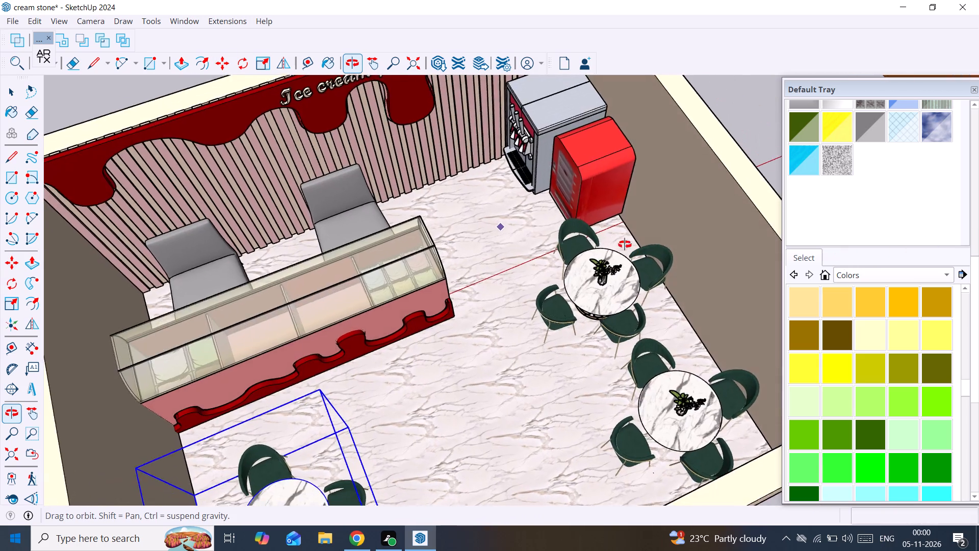
pyautogui.moveTo(625, 244); pyautogui.dragTo(588, 249, button='middle')
pyautogui.middleClick(588, 249)
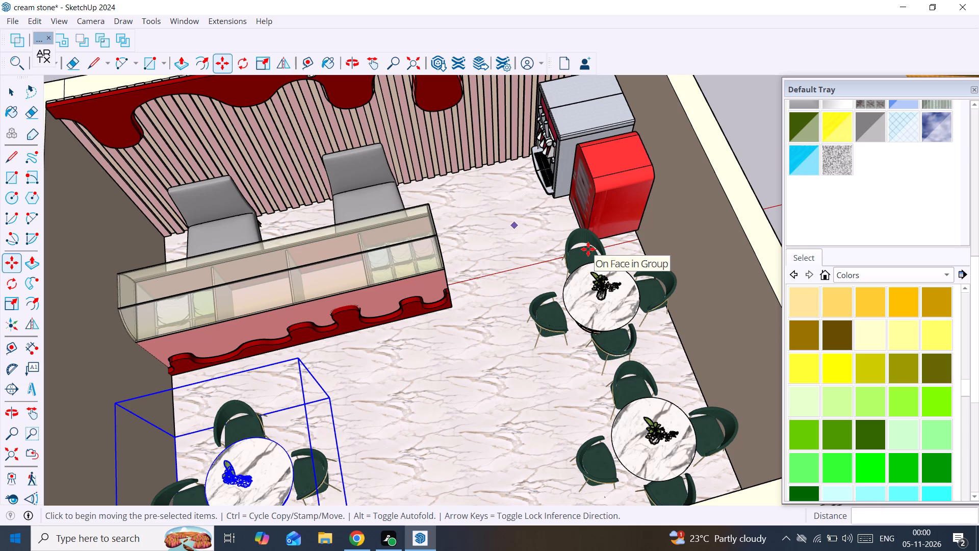
pyautogui.scroll(-6, 580, 232)
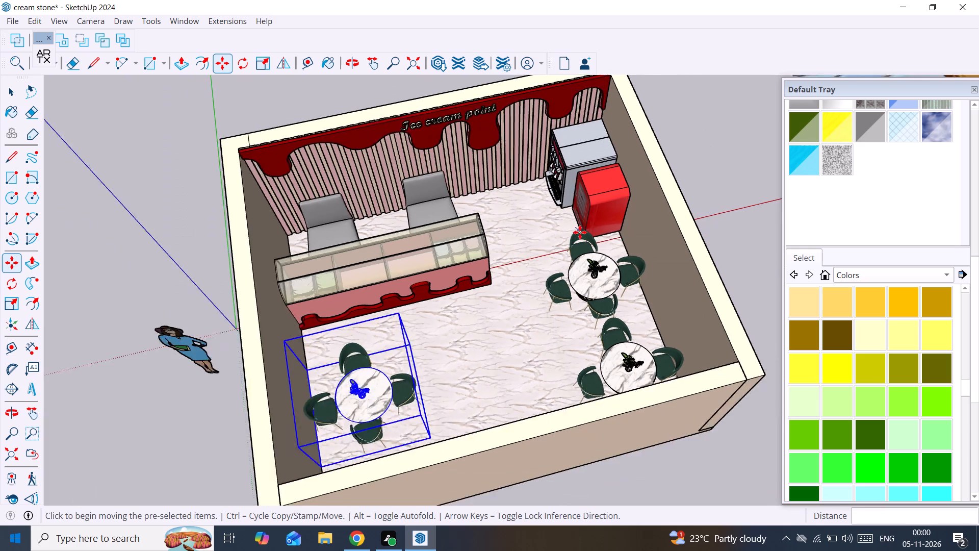
pyautogui.scroll(-2, 580, 232)
pyautogui.scroll(1, 580, 240)
pyautogui.moveTo(580, 240); pyautogui.dragTo(205, 171, button='middle')
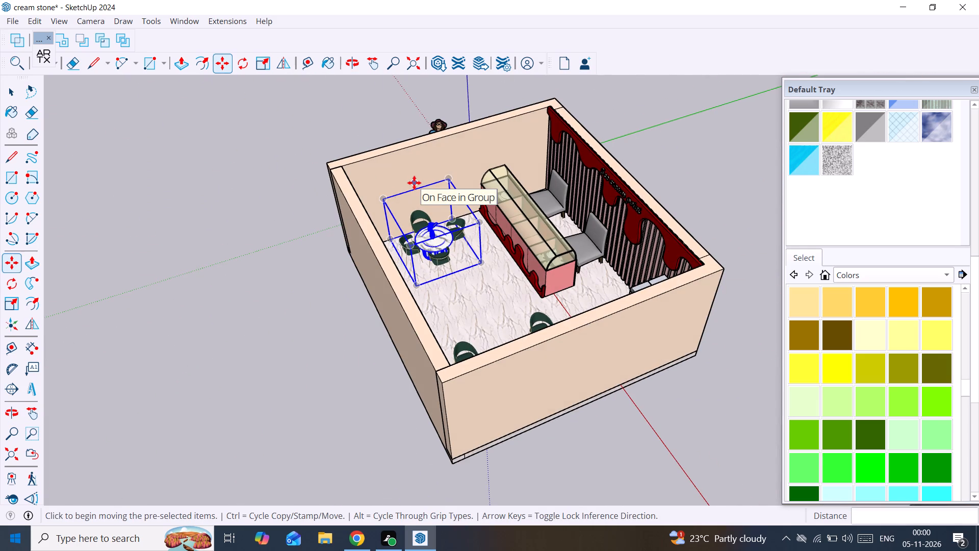
pyautogui.press('space')
pyautogui.press('space')
pyautogui.press('space')
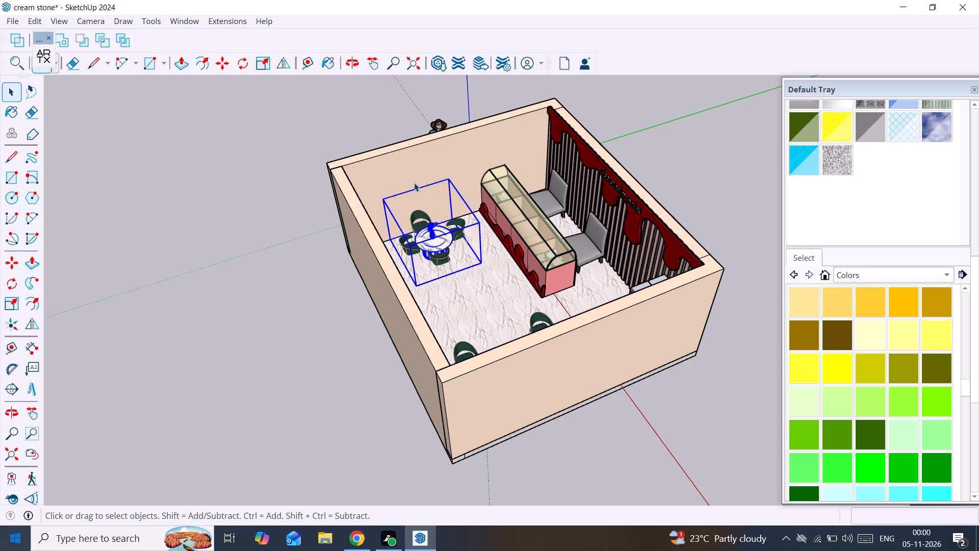
pyautogui.click(225, 182)
pyautogui.scroll(3, 408, 197)
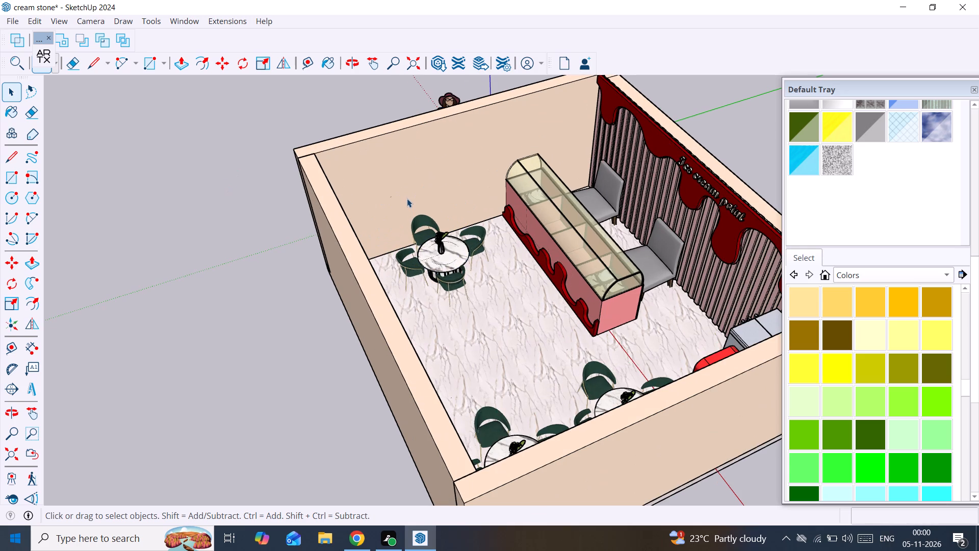
pyautogui.moveTo(398, 205); pyautogui.dragTo(225, 337, button='middle')
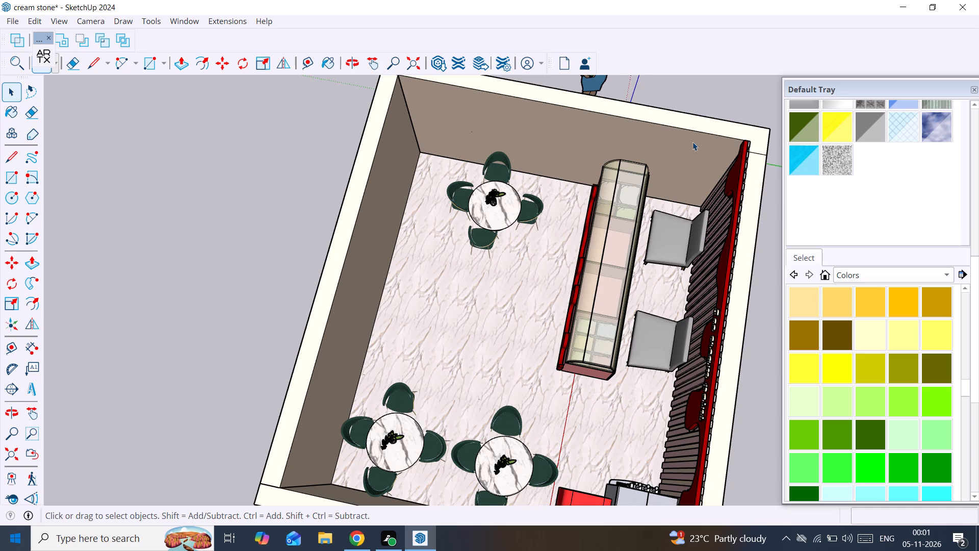
# Open the shop's wall group for editing and select the inner face of the front wall.
pyautogui.moveTo(388, 305); pyautogui.dragTo(301, 283, button='middle')
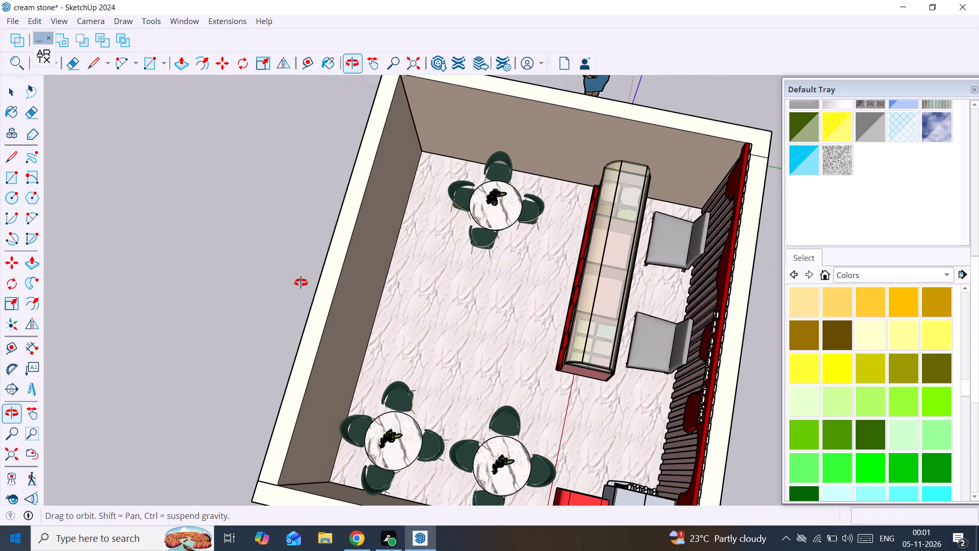
pyautogui.moveTo(301, 283); pyautogui.dragTo(173, 255, button='middle')
pyautogui.doubleClick(352, 228)
pyautogui.click(422, 220)
pyautogui.scroll(3, 422, 220)
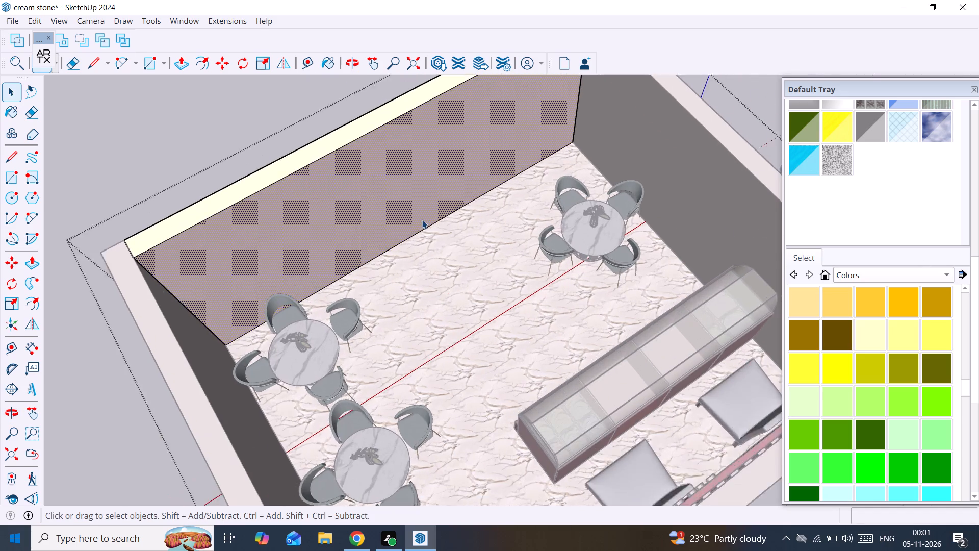
pyautogui.moveTo(422, 220); pyautogui.dragTo(323, 201, button='middle')
pyautogui.moveTo(333, 185); pyautogui.dragTo(335, 149, button='middle')
pyautogui.scroll(1, 389, 201)
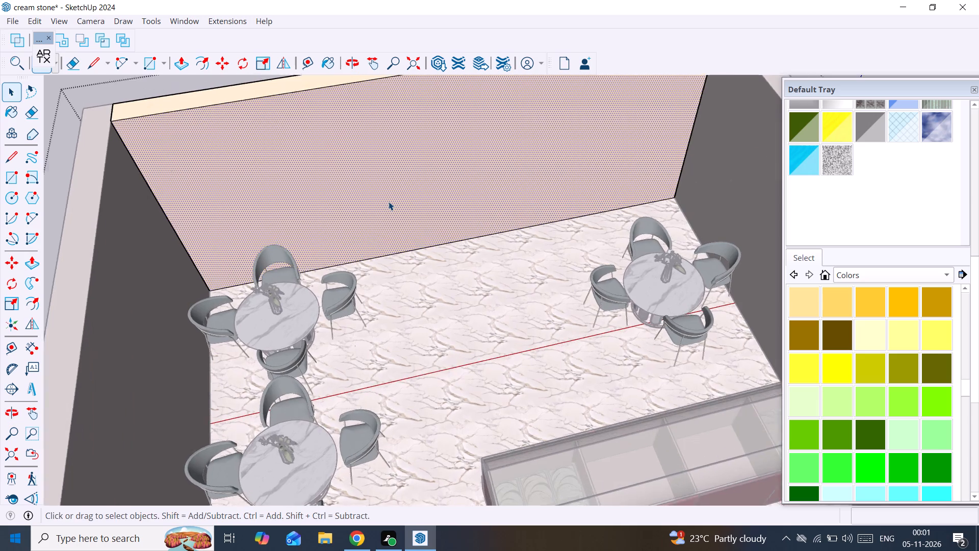
pyautogui.scroll(1, 389, 202)
pyautogui.scroll(-6, 389, 202)
pyautogui.scroll(2, 408, 233)
pyautogui.moveTo(408, 233); pyautogui.dragTo(404, 211, button='middle')
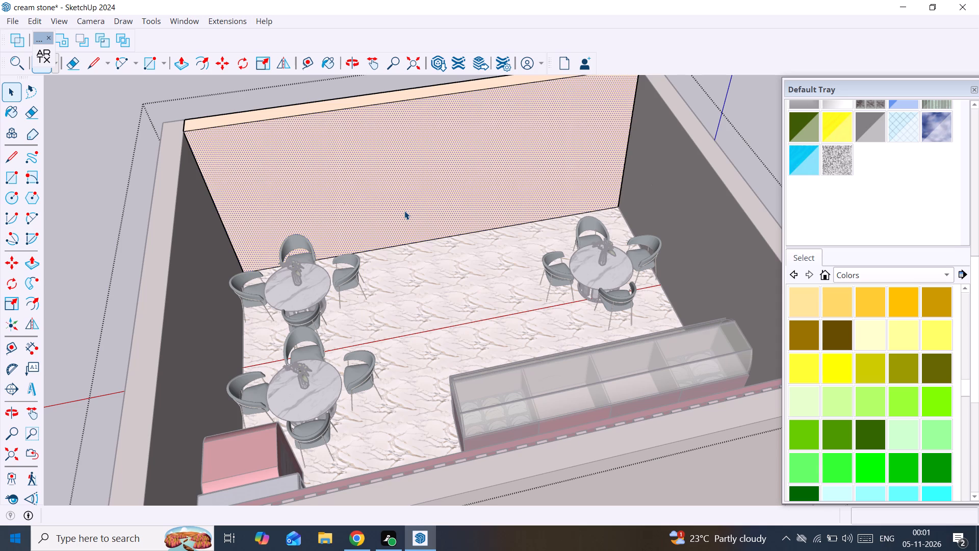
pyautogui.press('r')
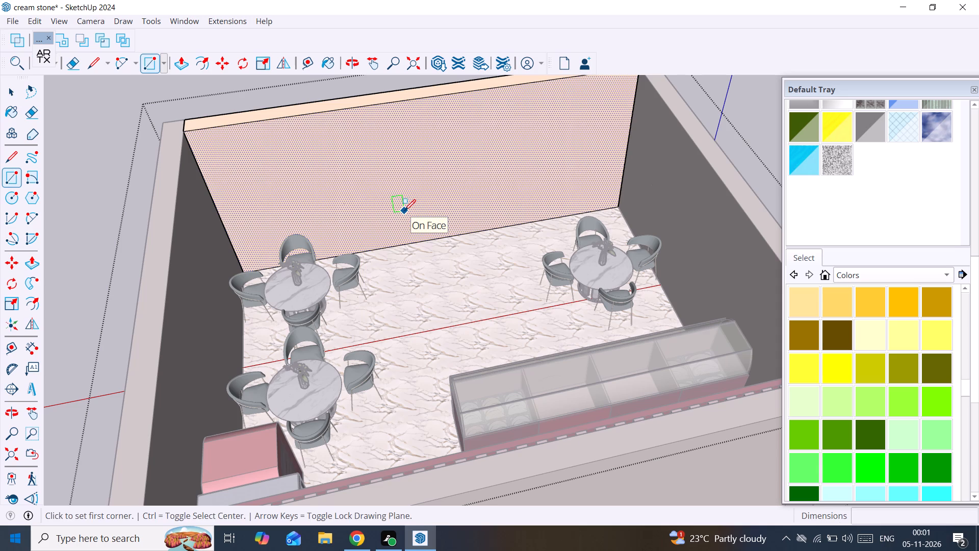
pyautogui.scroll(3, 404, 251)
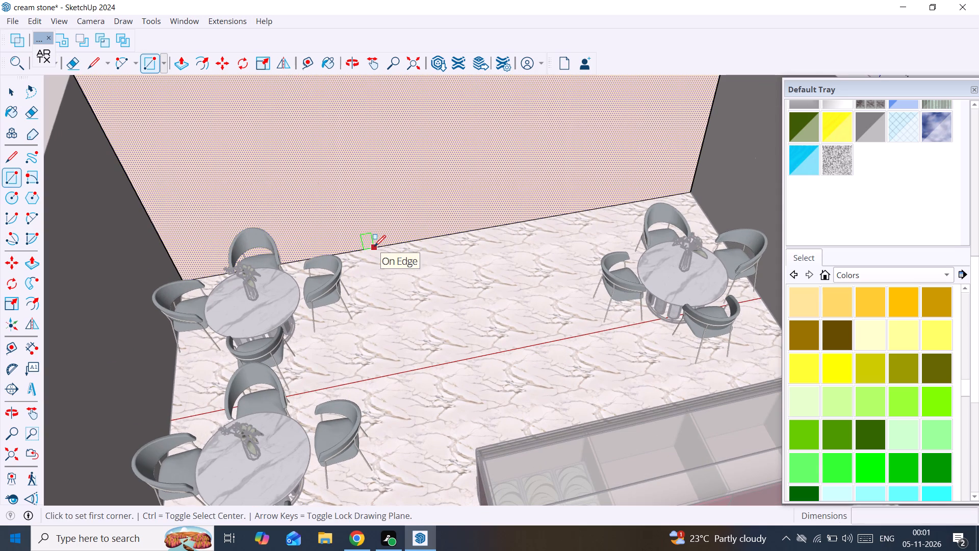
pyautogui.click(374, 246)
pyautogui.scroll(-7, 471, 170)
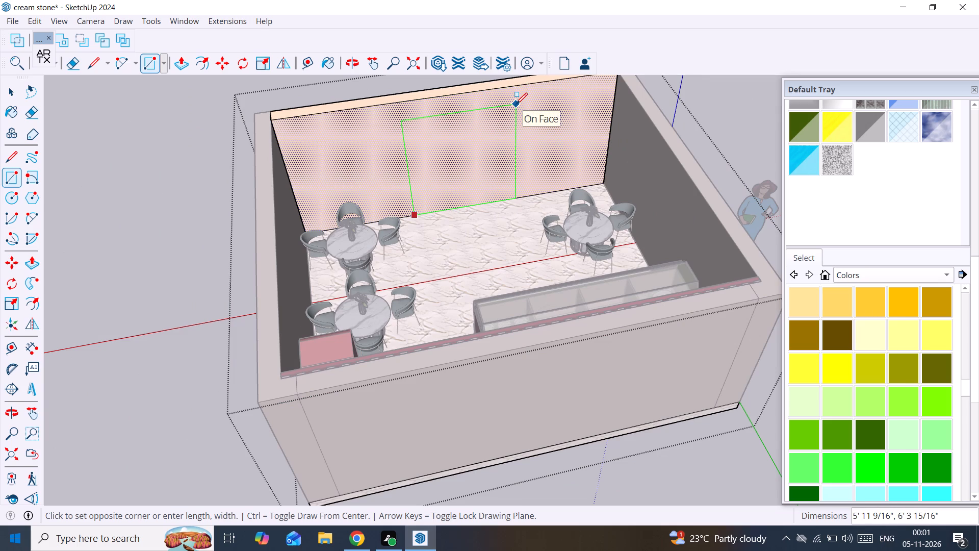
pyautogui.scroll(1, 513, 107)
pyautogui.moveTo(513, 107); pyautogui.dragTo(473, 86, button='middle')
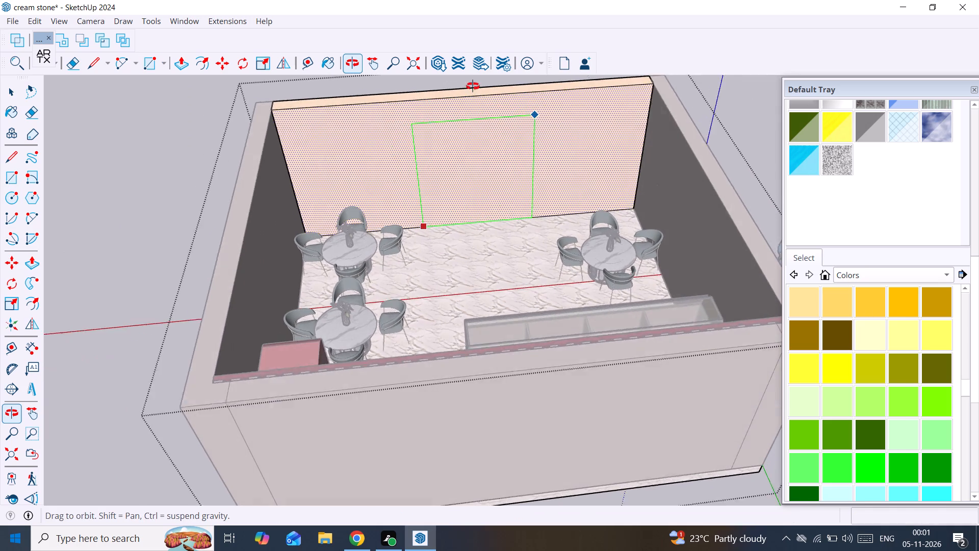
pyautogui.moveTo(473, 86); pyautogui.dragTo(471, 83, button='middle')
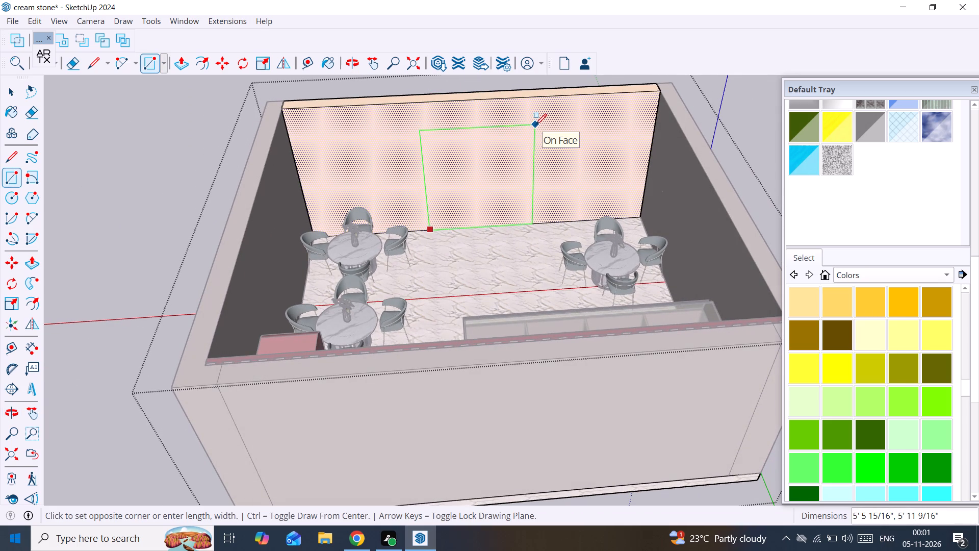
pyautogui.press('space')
# Place a horizontal guide 3' below the top edge of the front wall's inner face, along the blue axis.
pyautogui.press('t')
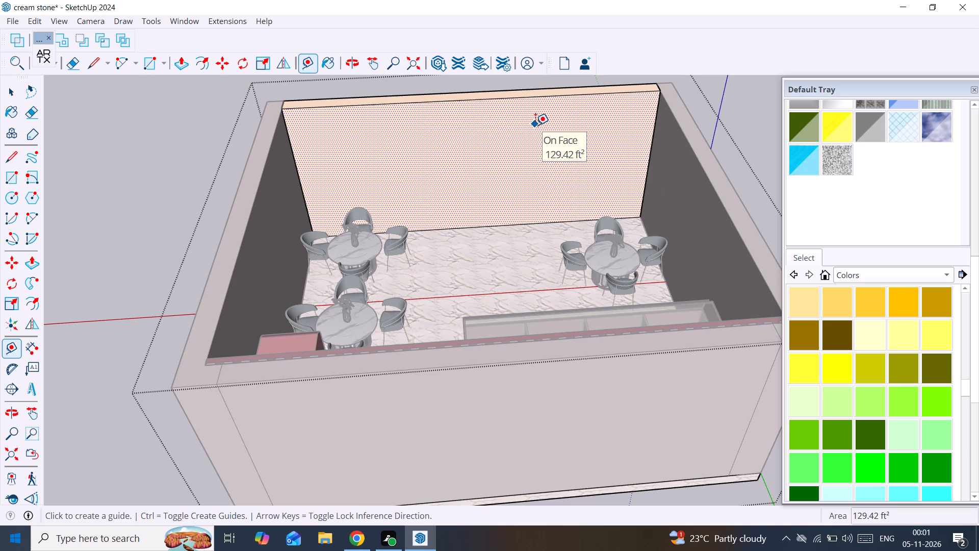
pyautogui.click(515, 97)
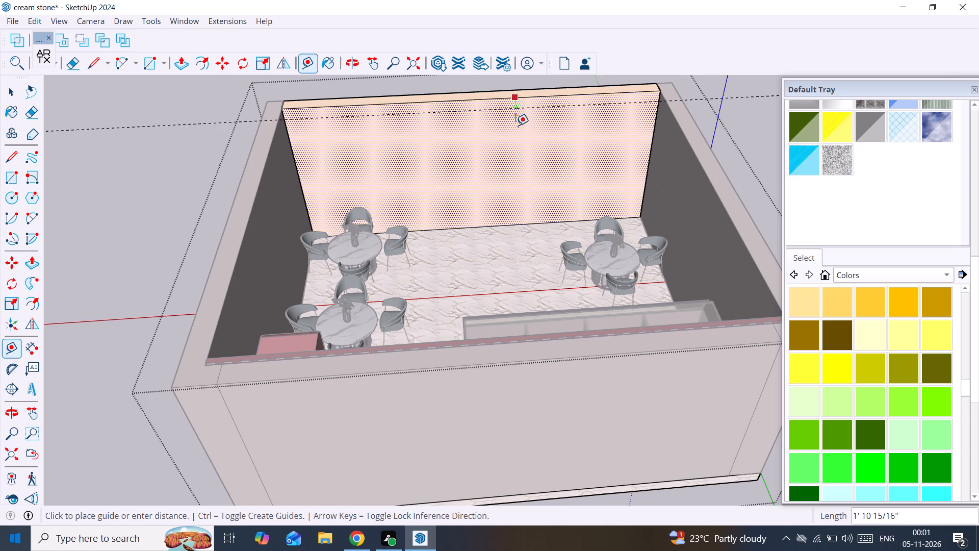
pyautogui.moveTo(518, 128); pyautogui.dragTo(486, 89, button='middle')
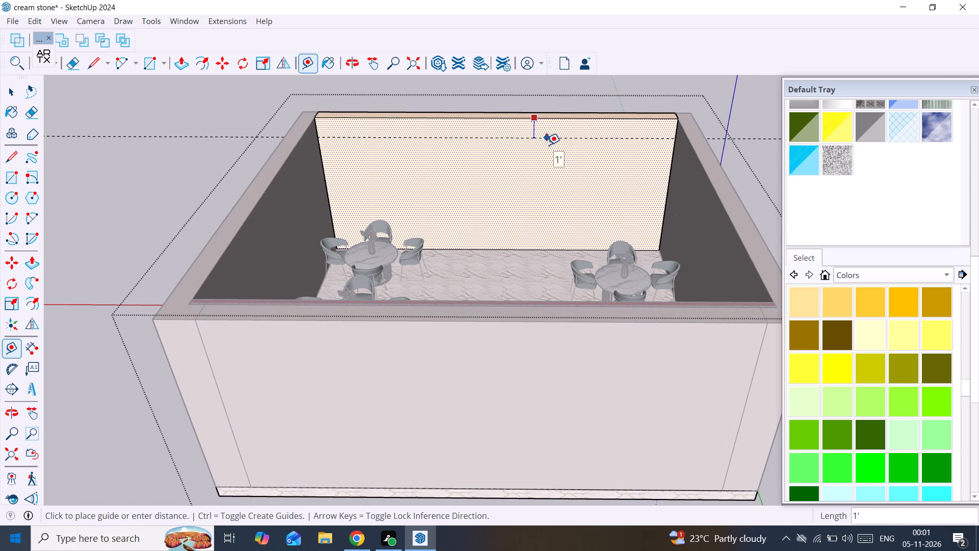
pyautogui.press('Up')
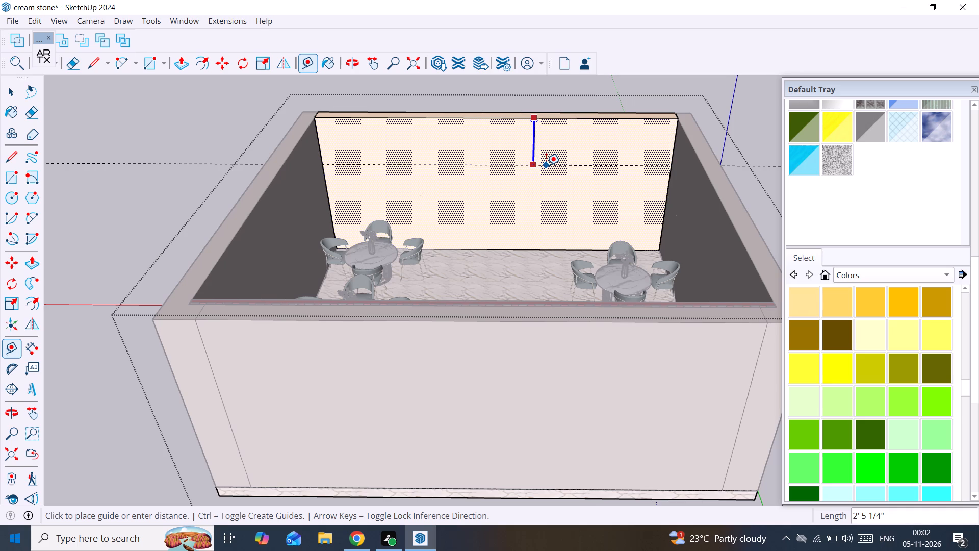
pyautogui.write("3'")
pyautogui.press('Return')
pyautogui.press('space')
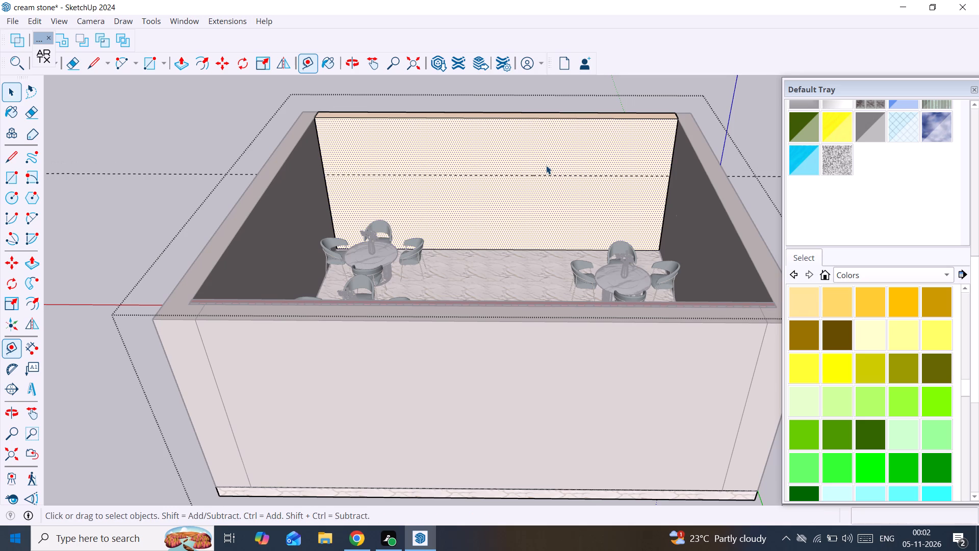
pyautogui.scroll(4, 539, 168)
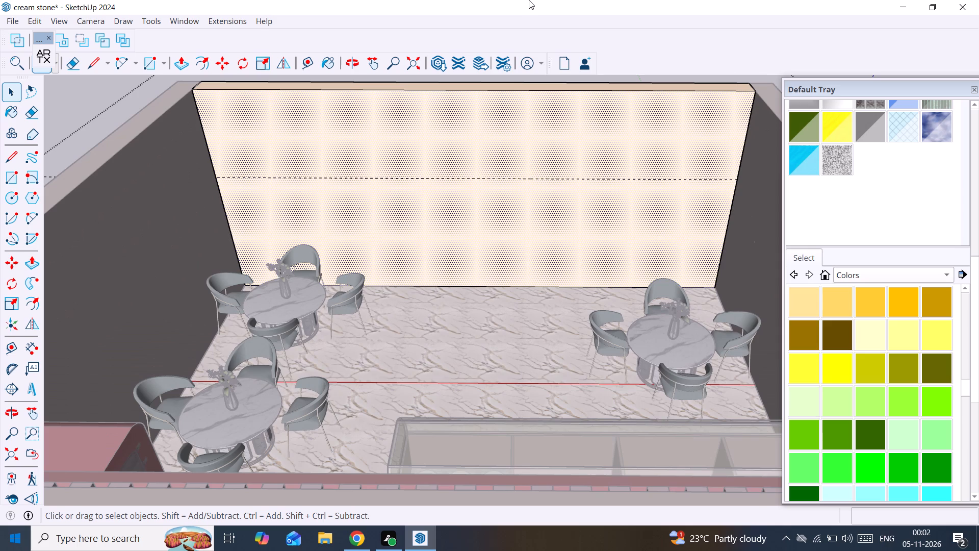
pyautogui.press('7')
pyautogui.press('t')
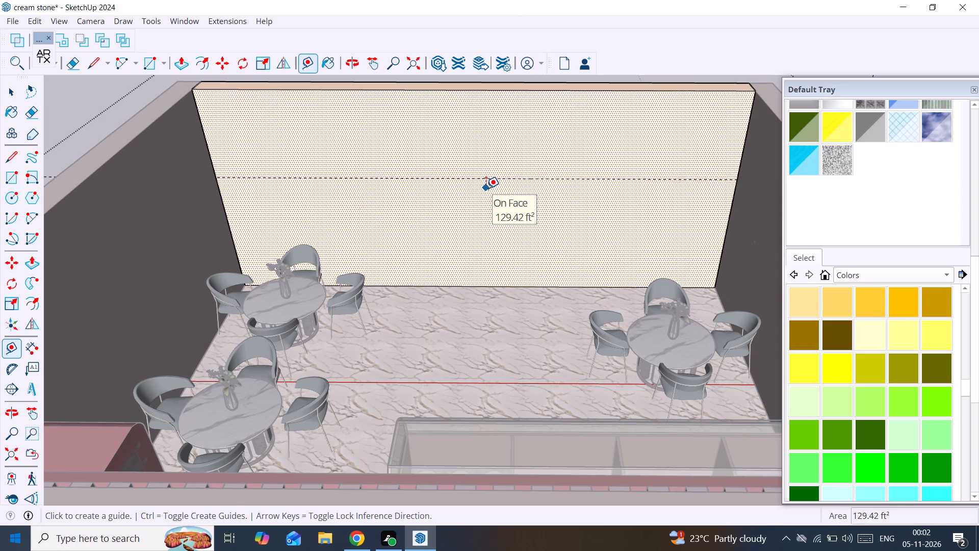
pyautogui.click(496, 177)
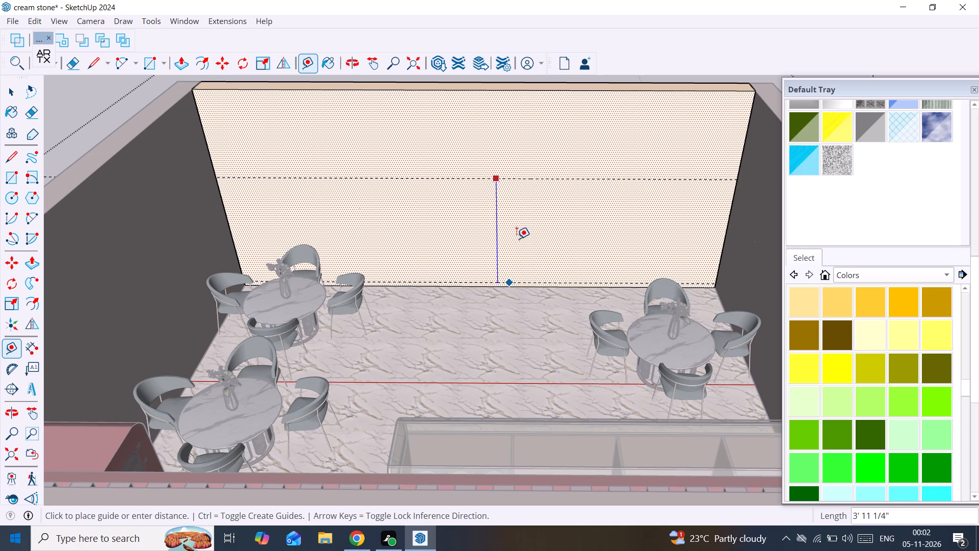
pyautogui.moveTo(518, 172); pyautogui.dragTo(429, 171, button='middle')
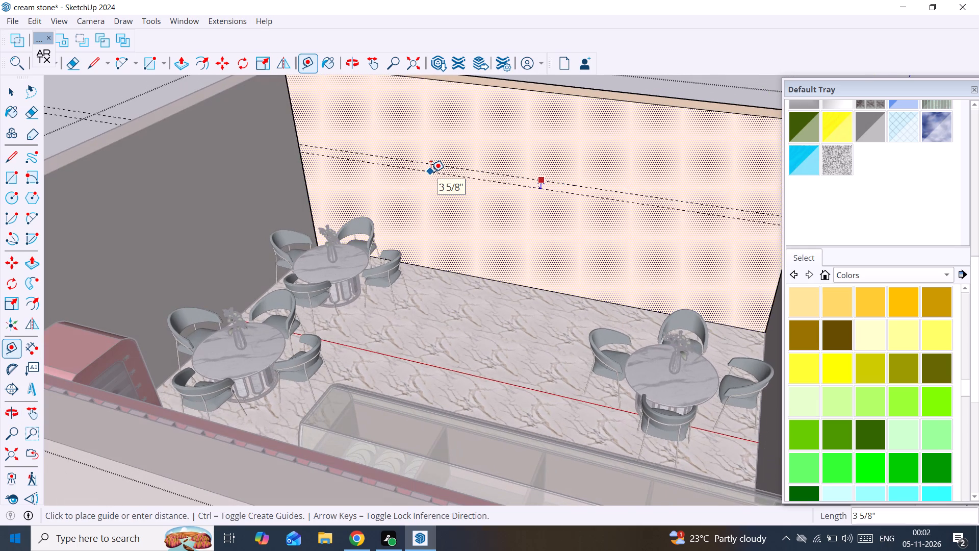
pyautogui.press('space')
# Undo the horizontal guide placed on the front wall's inner face.
pyautogui.hotkey('ctrl', 'z')
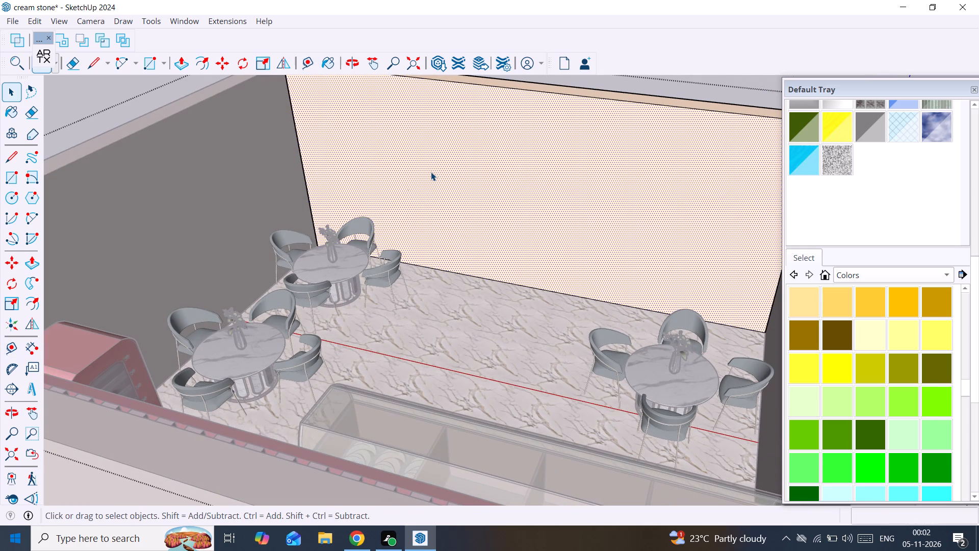
# Measure the front wall's inner face from its top edge down to the floor, and close the wall group.
pyautogui.scroll(-8, 431, 172)
pyautogui.scroll(2, 385, 253)
pyautogui.scroll(3, 517, 115)
pyautogui.moveTo(464, 148); pyautogui.dragTo(539, 153, button='middle')
pyautogui.scroll(1, 539, 153)
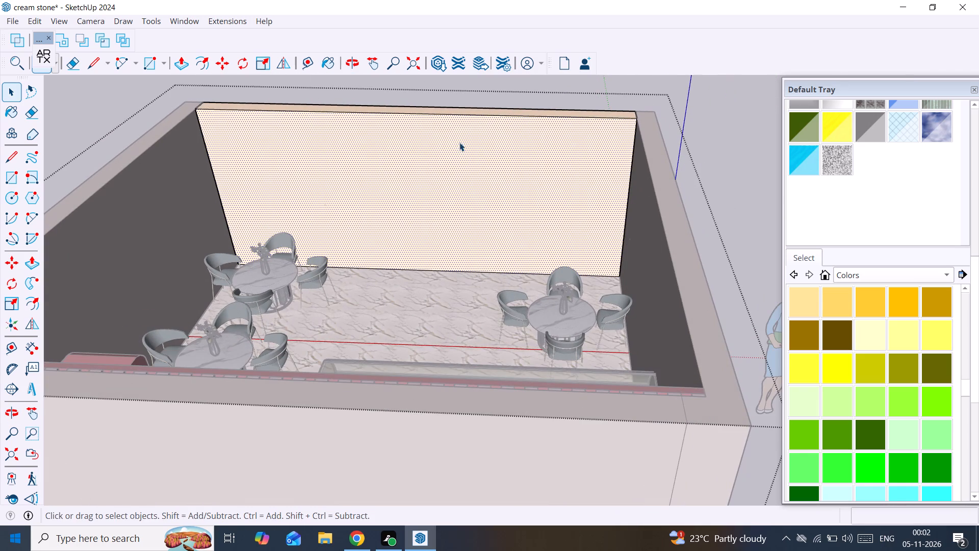
pyautogui.press('t')
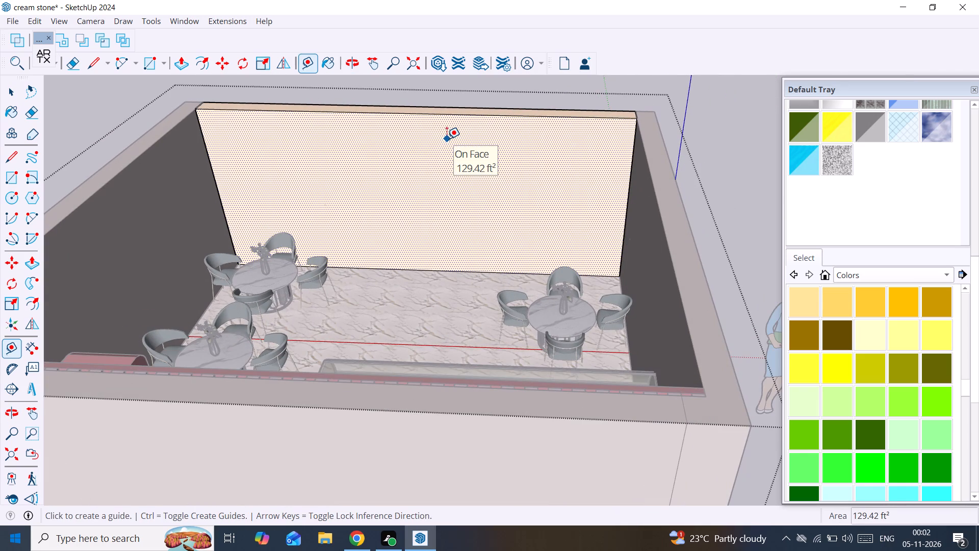
pyautogui.click(475, 117)
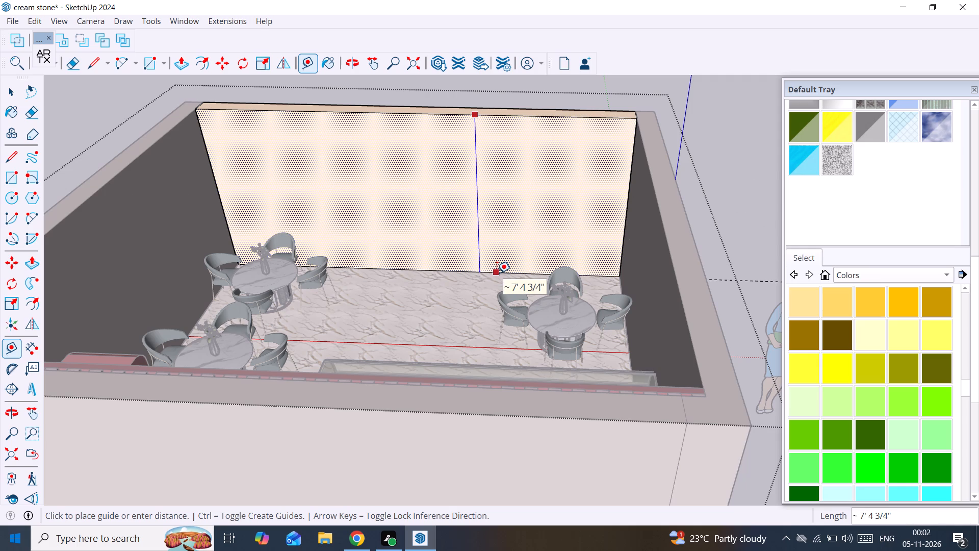
pyautogui.scroll(-10, 487, 254)
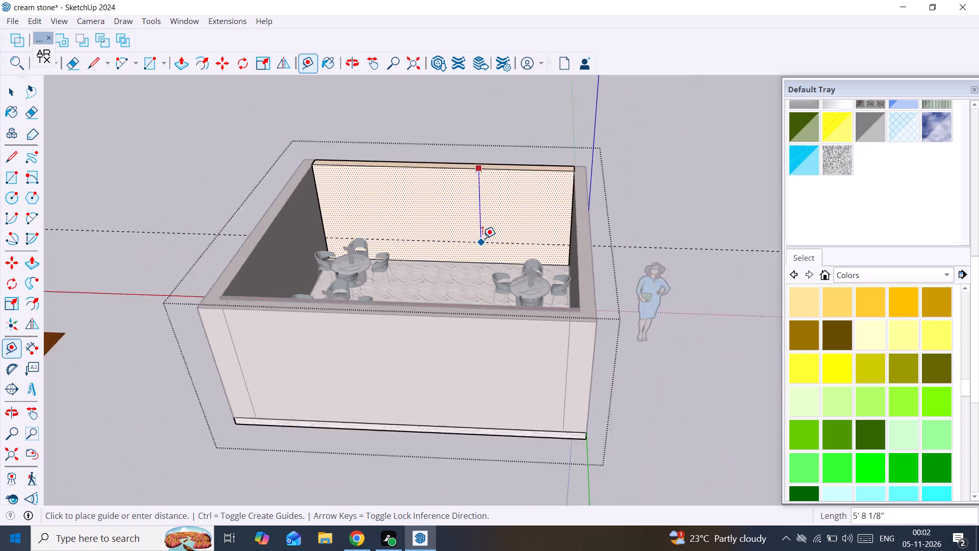
pyautogui.press('space')
pyautogui.write('n')
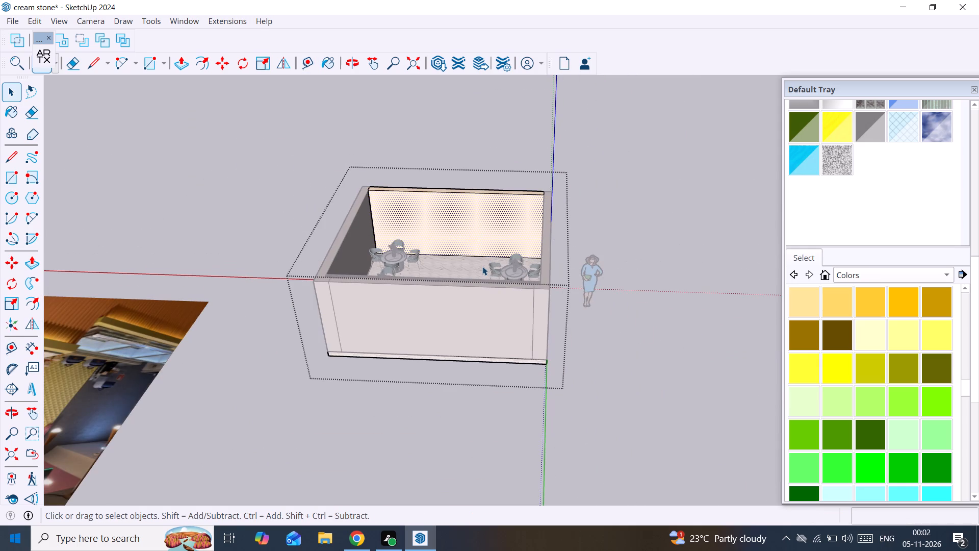
pyautogui.scroll(3, 439, 316)
pyautogui.click(753, 380)
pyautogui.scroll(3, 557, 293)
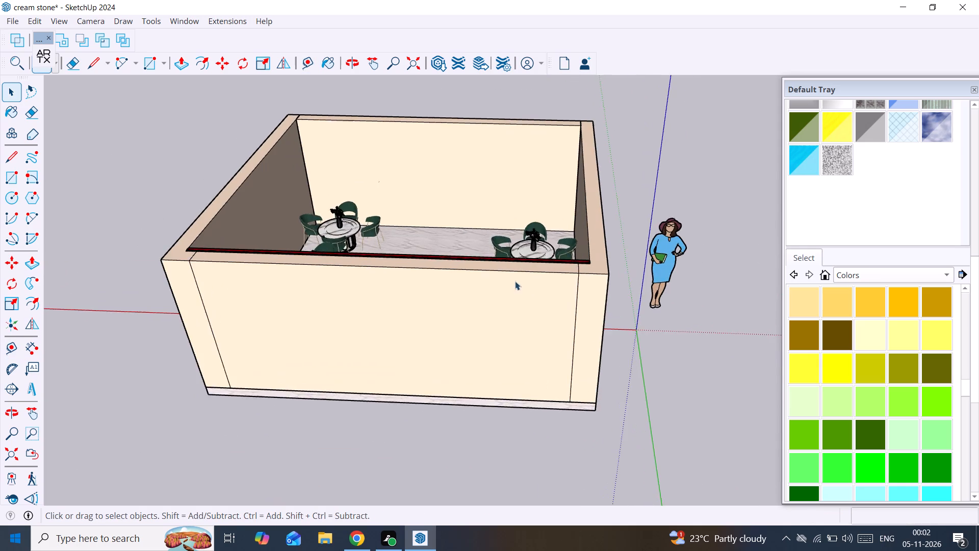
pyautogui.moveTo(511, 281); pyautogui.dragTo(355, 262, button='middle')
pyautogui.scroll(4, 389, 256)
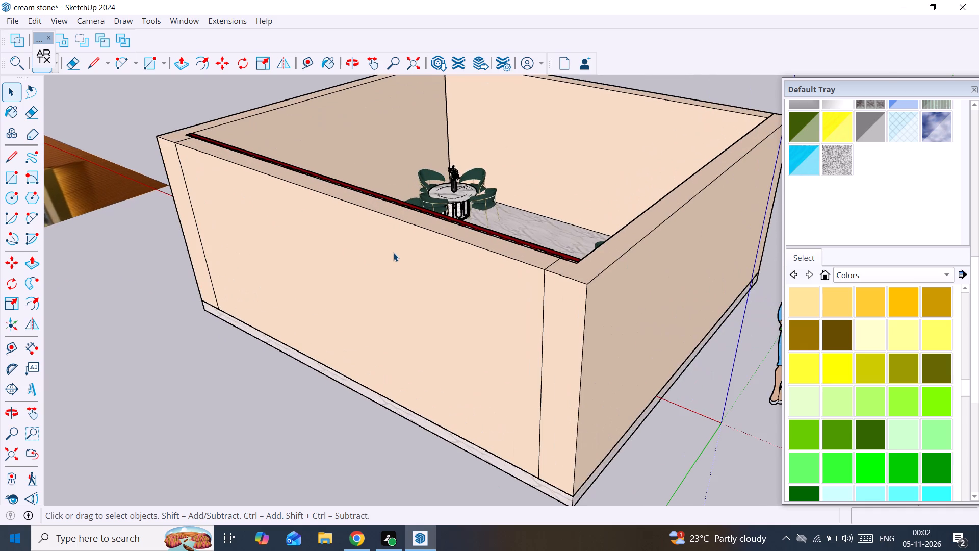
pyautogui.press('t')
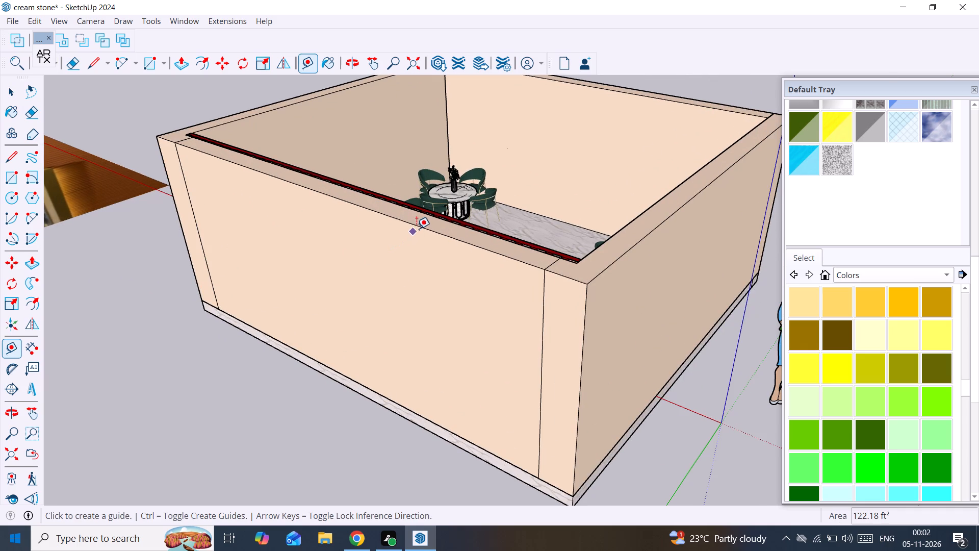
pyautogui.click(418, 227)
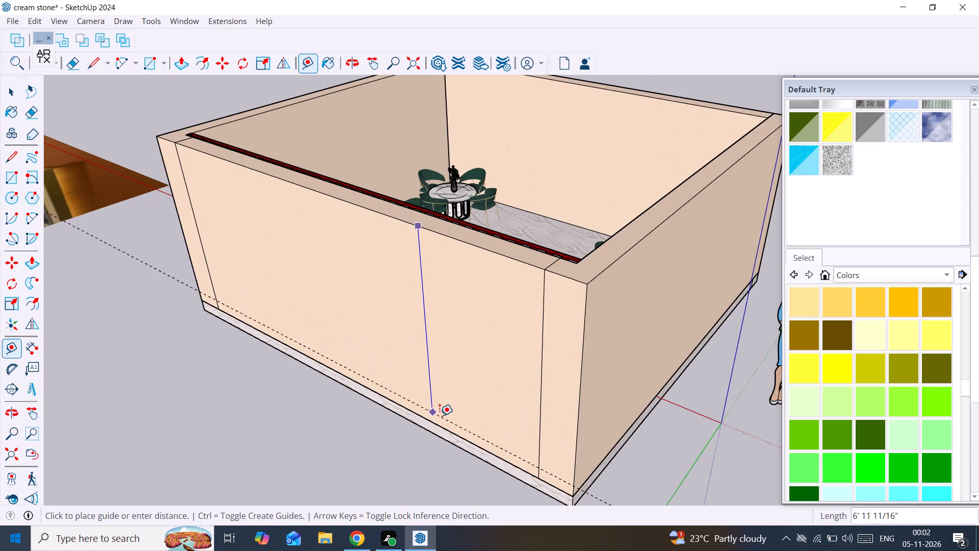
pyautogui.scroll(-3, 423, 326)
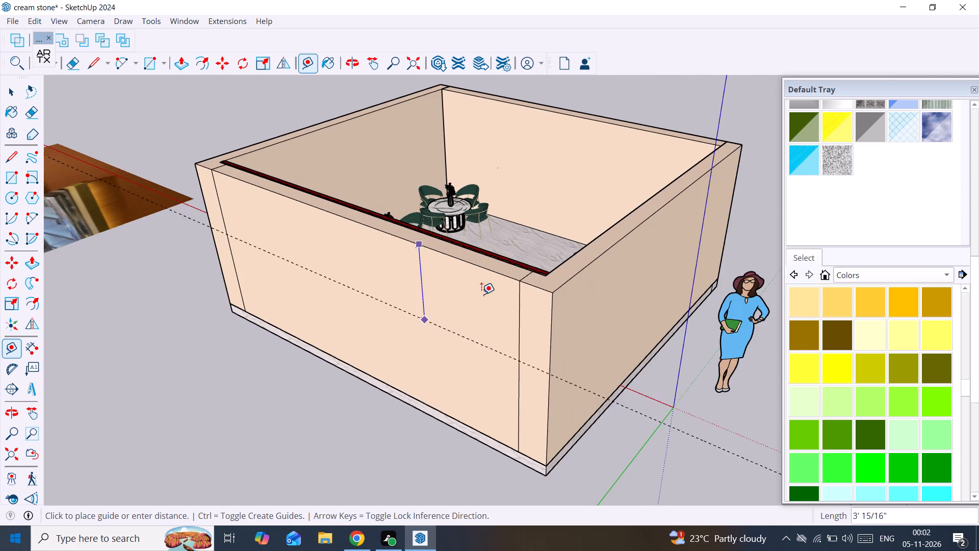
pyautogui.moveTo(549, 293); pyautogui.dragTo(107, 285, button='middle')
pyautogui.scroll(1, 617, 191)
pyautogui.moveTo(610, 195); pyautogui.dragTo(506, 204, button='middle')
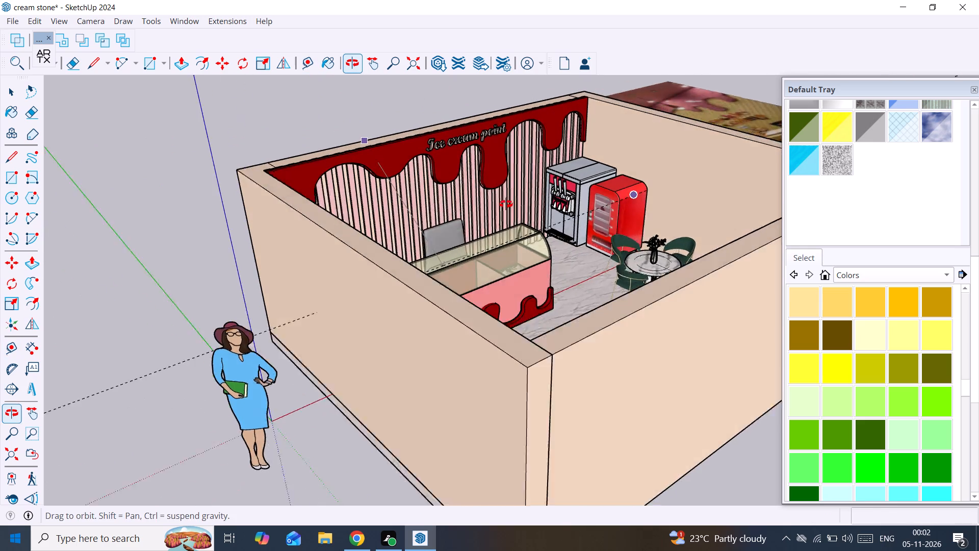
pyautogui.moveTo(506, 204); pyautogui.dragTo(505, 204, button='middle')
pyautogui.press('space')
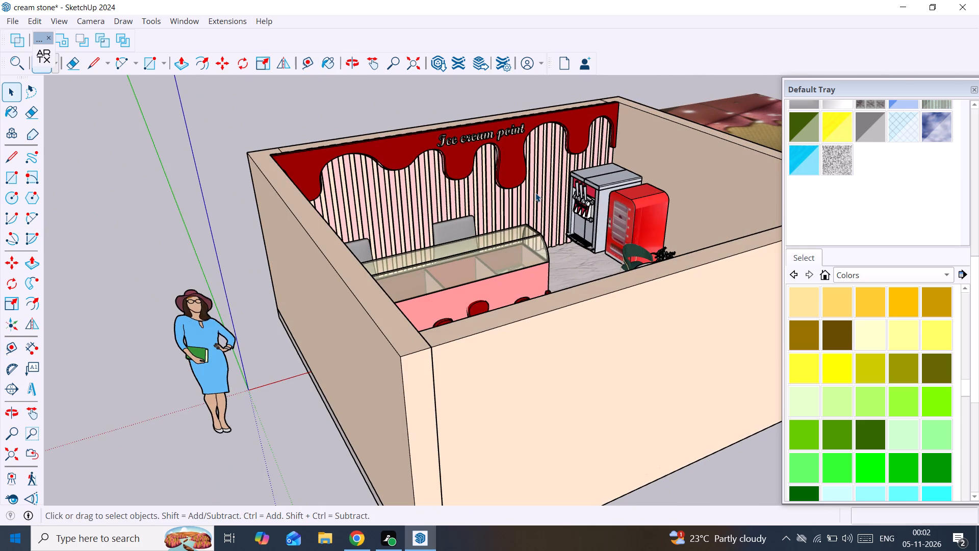
# Open the group of side and back walls and delete the two short edges crossing the back wall's top face near its corners.
pyautogui.scroll(1, 586, 281)
pyautogui.scroll(-4, 585, 281)
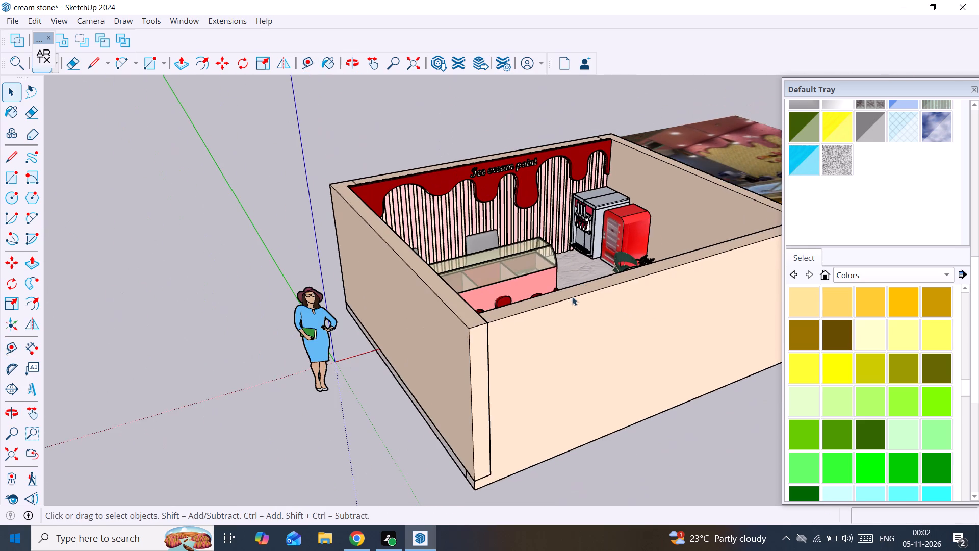
pyautogui.moveTo(562, 301); pyautogui.dragTo(436, 334, button='middle')
pyautogui.scroll(1, 415, 305)
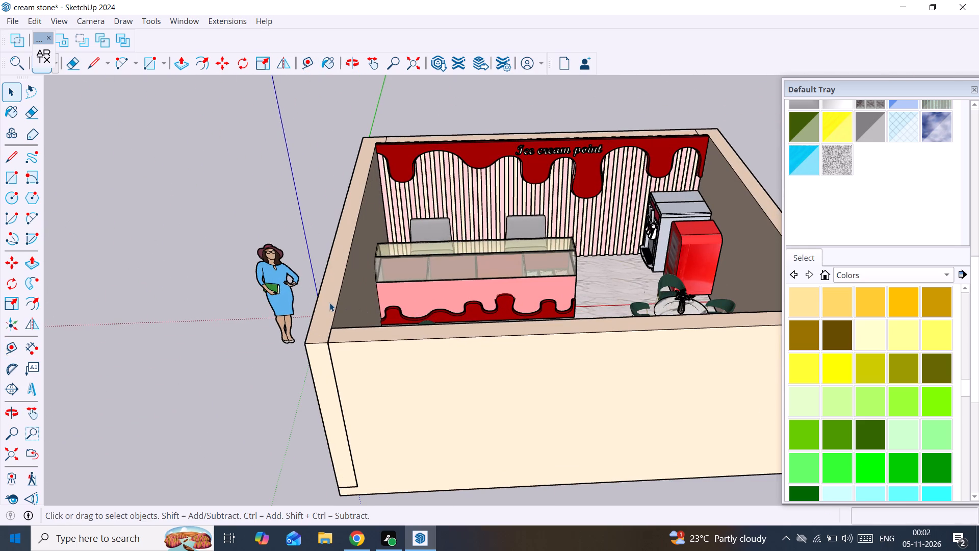
pyautogui.doubleClick(331, 304)
pyautogui.click(331, 304)
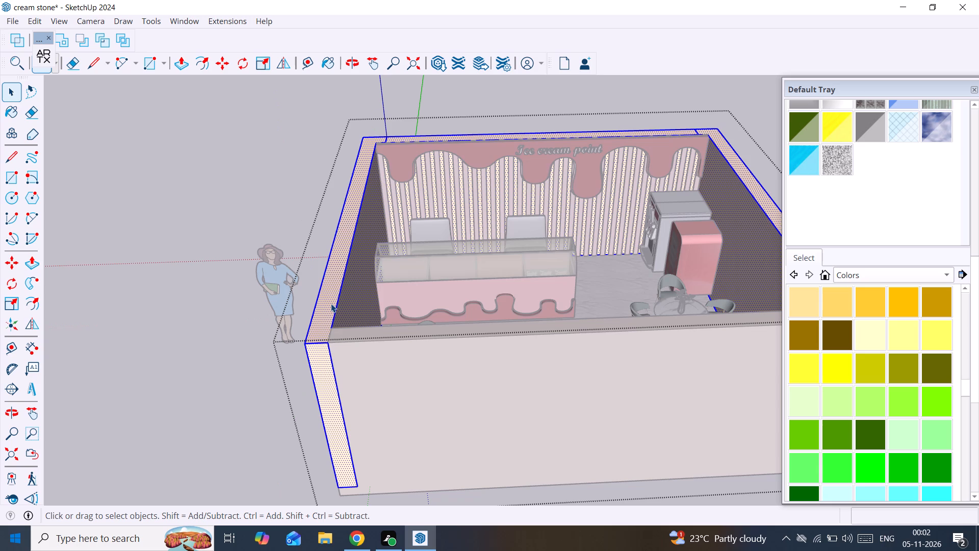
pyautogui.click(331, 304)
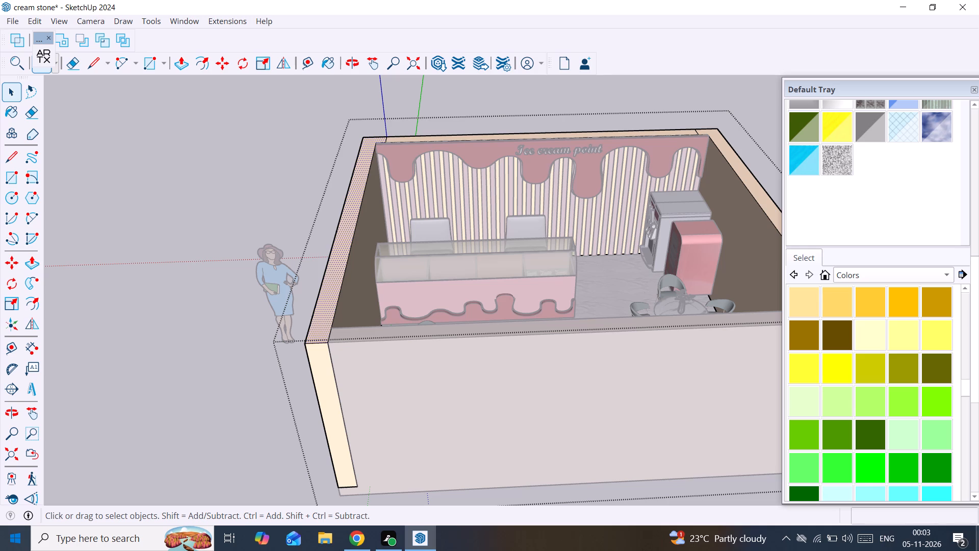
pyautogui.scroll(-5, 336, 249)
pyautogui.scroll(1, 684, 246)
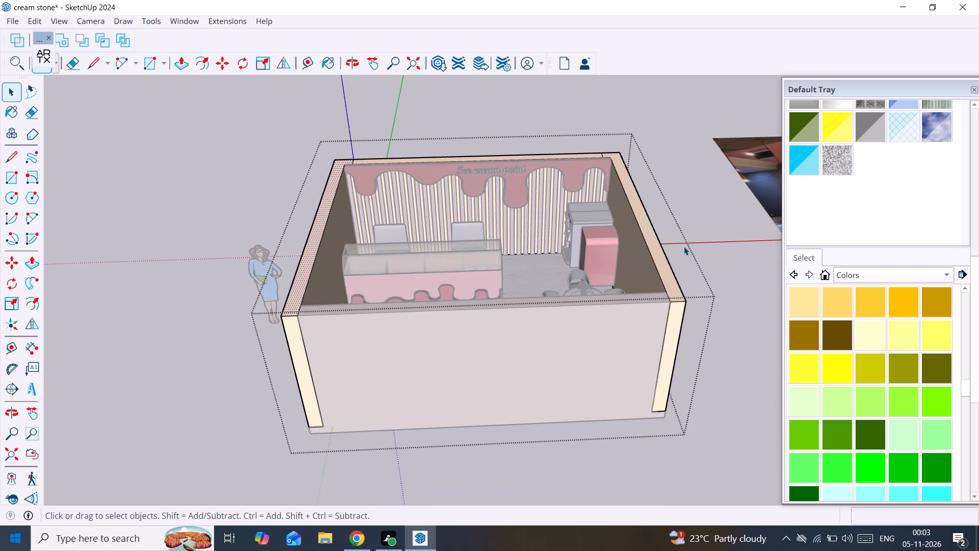
pyautogui.moveTo(680, 264); pyautogui.dragTo(667, 338, button='middle')
pyautogui.scroll(3, 649, 144)
pyautogui.scroll(4, 605, 151)
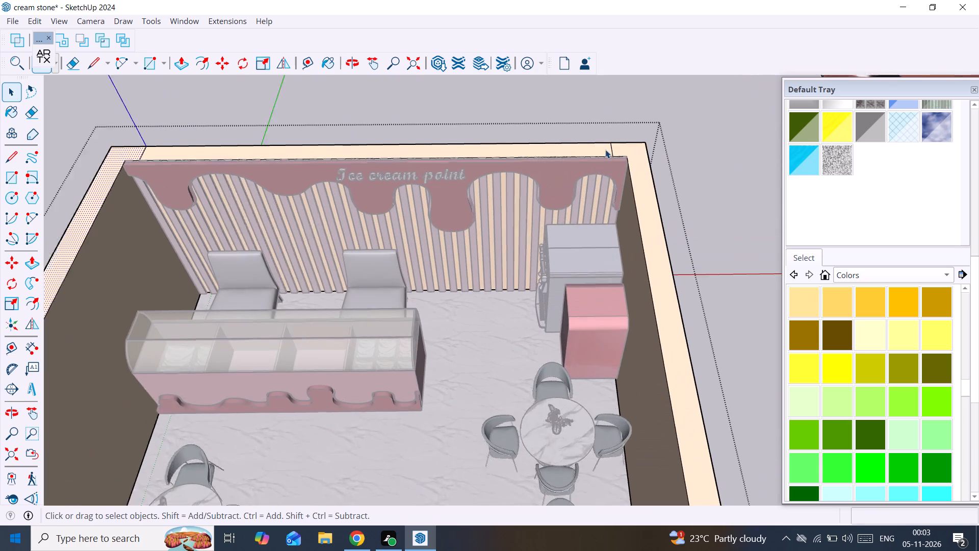
pyautogui.click(610, 146)
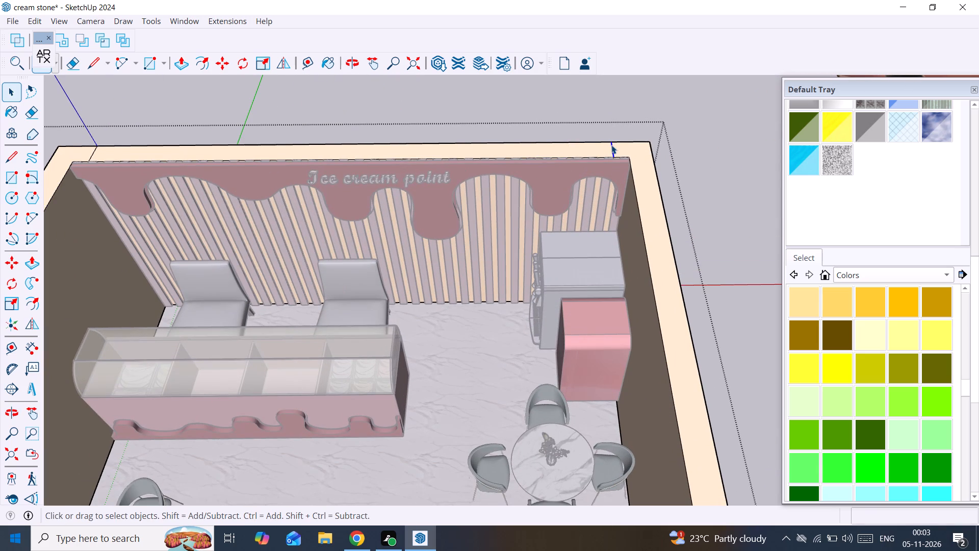
pyautogui.press('Delete')
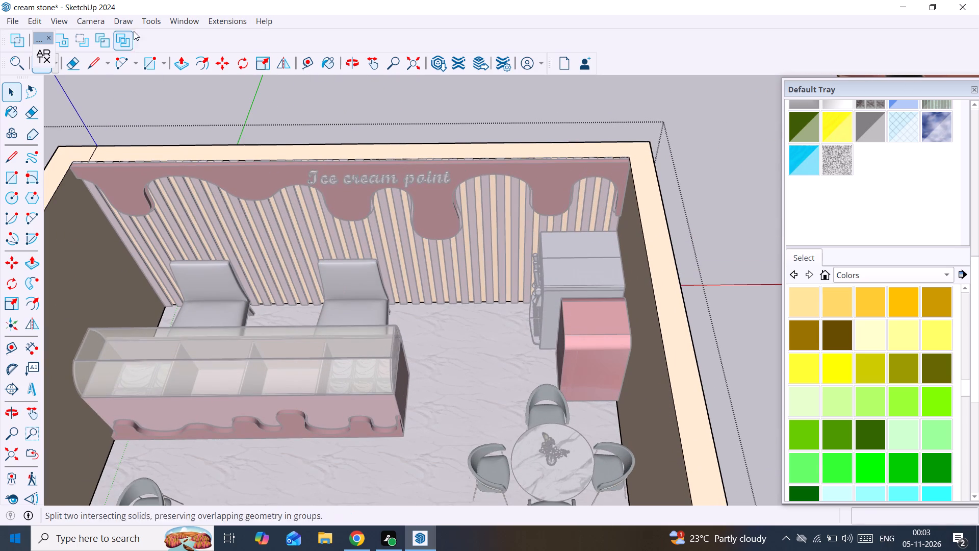
pyautogui.click(92, 152)
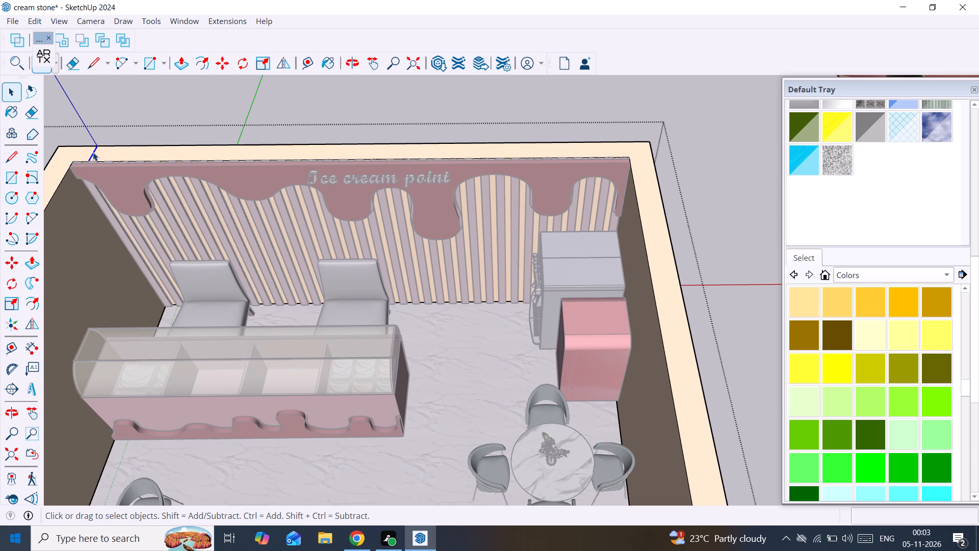
pyautogui.press('Delete')
# Select the top face of the side and back walls to check that it is continuous, and close the wall group.
pyautogui.scroll(-7, 104, 156)
pyautogui.scroll(-2, 278, 167)
pyautogui.scroll(2, 295, 236)
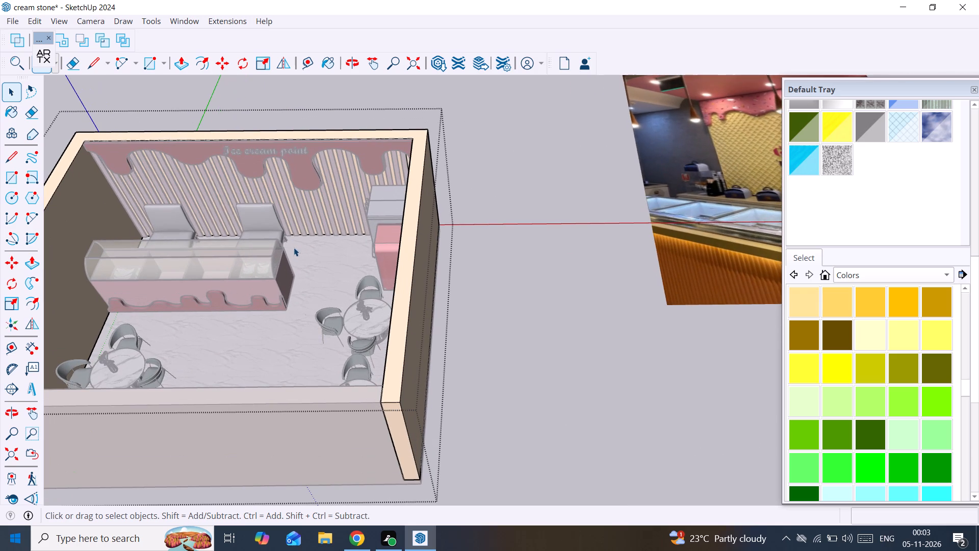
pyautogui.moveTo(294, 247); pyautogui.dragTo(575, 206, button='middle')
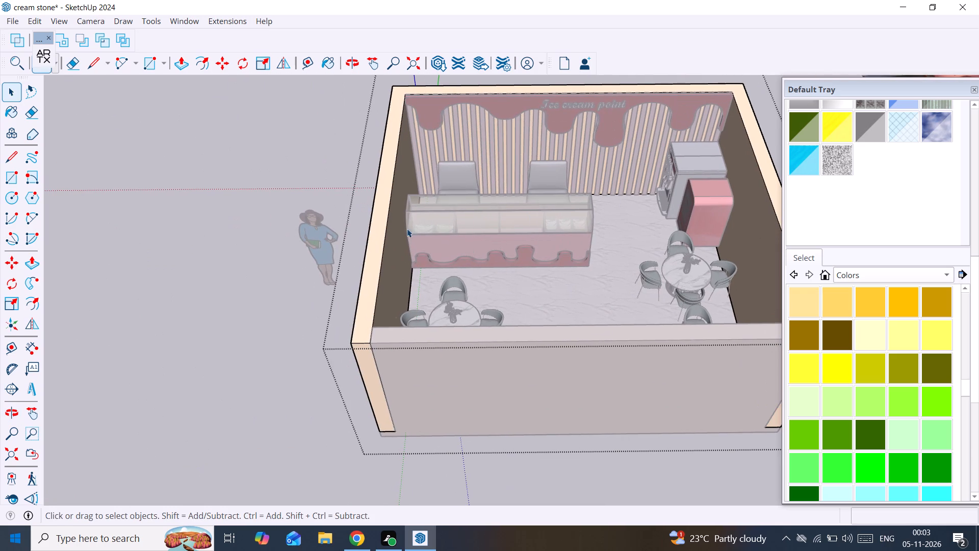
pyautogui.moveTo(401, 230); pyautogui.dragTo(324, 210, button='middle')
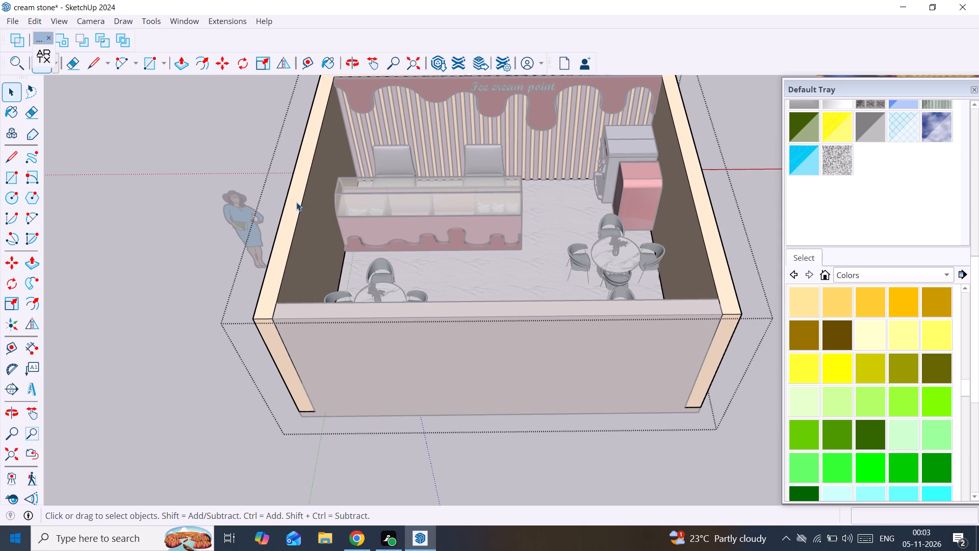
pyautogui.click(296, 202)
pyautogui.scroll(-3, 393, 169)
pyautogui.keyDown('shift'); pyautogui.moveTo(395, 170); pyautogui.dragTo(351, 247, button='middle'); pyautogui.keyUp('shift')
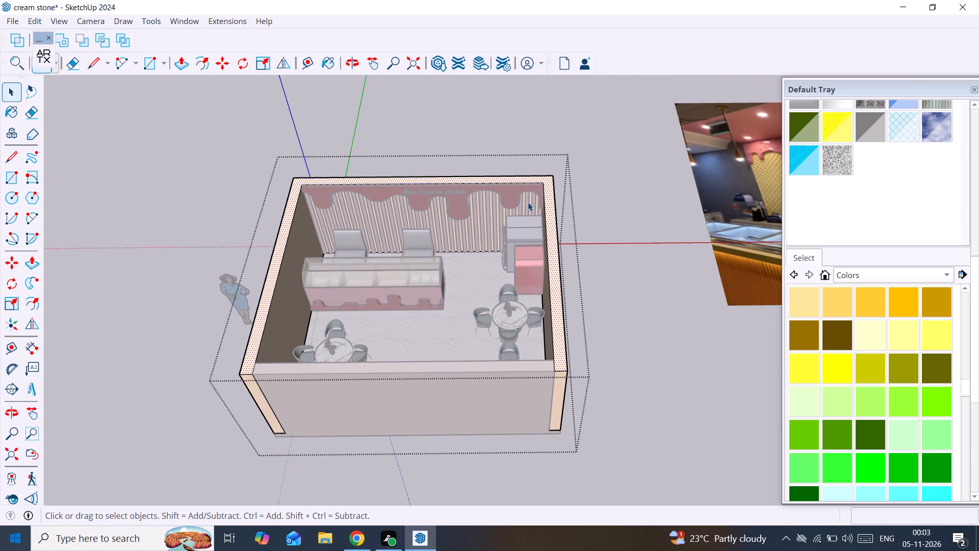
pyautogui.scroll(1, 542, 204)
pyautogui.click(615, 218)
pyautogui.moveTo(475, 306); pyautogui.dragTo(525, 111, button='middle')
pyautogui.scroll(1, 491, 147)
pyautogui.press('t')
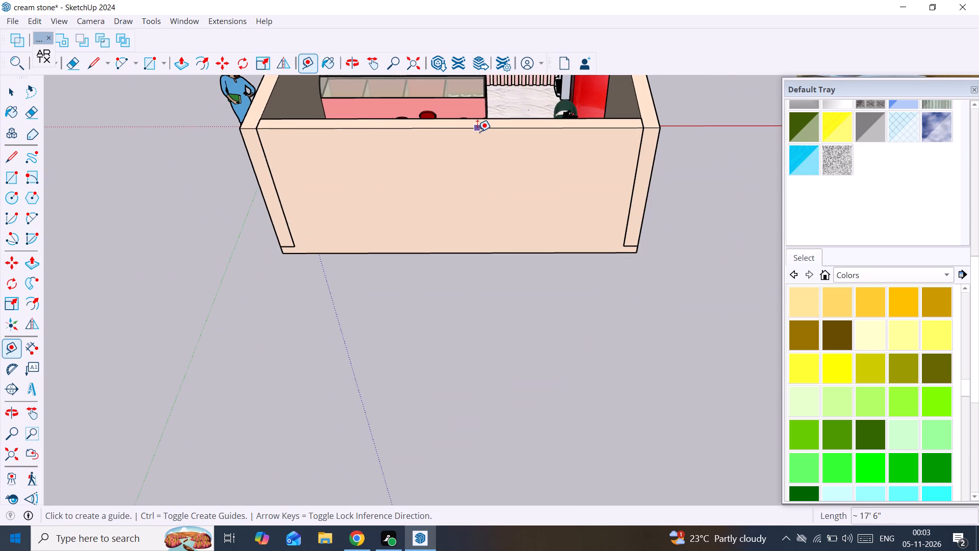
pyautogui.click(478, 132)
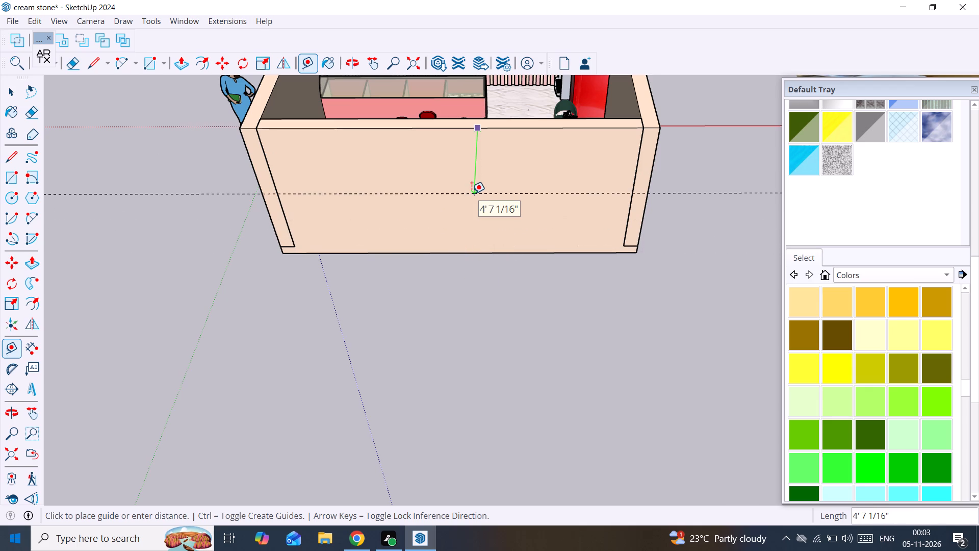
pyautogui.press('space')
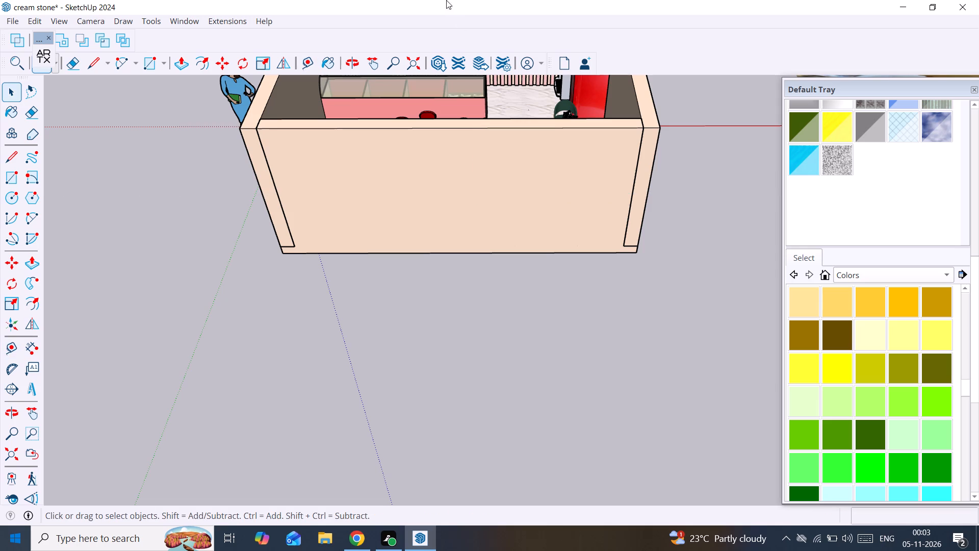
# Open the group of side and back walls, push/pull its top face up by 3'6", and close the group.
pyautogui.scroll(2, 432, 82)
pyautogui.scroll(-3, 419, 93)
pyautogui.moveTo(404, 110); pyautogui.dragTo(390, 166, button='middle')
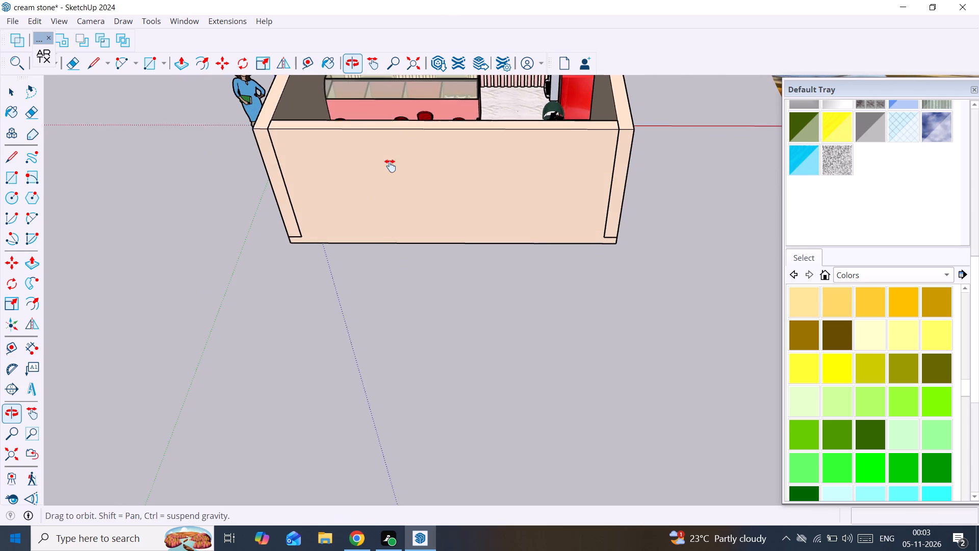
pyautogui.moveTo(390, 166); pyautogui.dragTo(324, 300, button='middle')
pyautogui.doubleClick(238, 224)
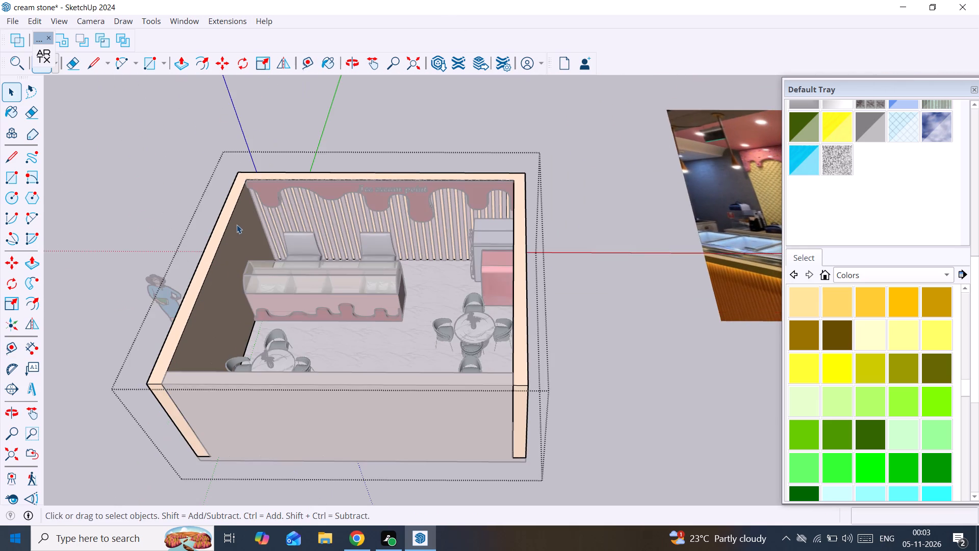
pyautogui.scroll(3, 223, 226)
pyautogui.click(223, 226)
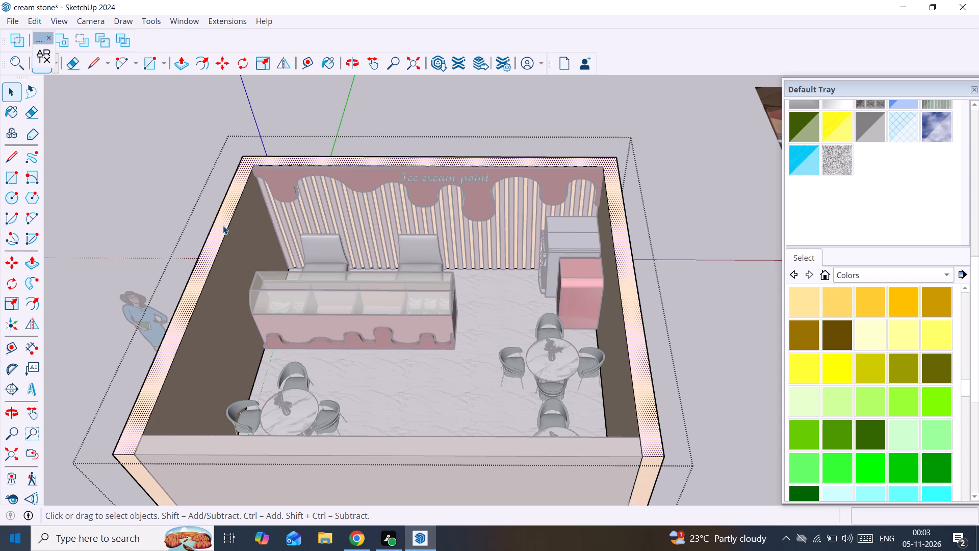
pyautogui.press('p')
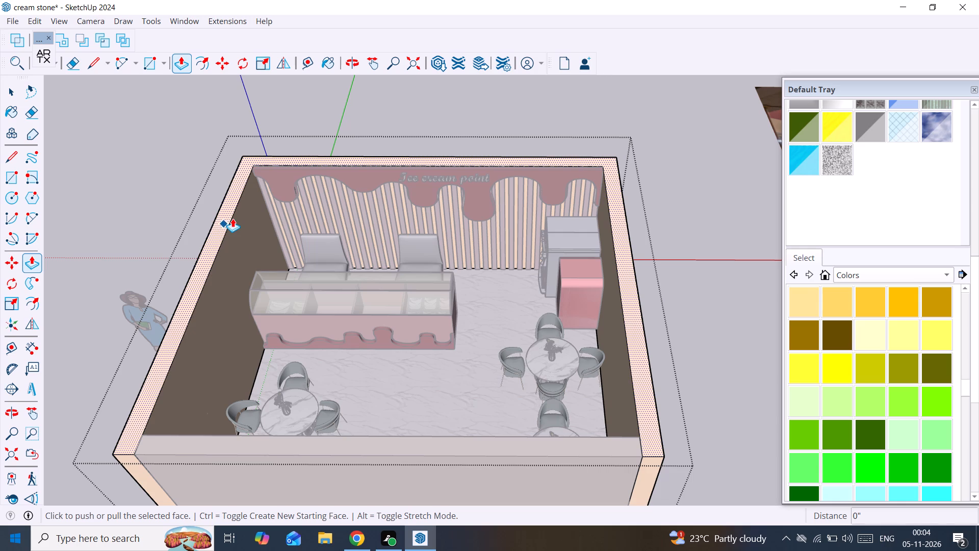
pyautogui.click(235, 207)
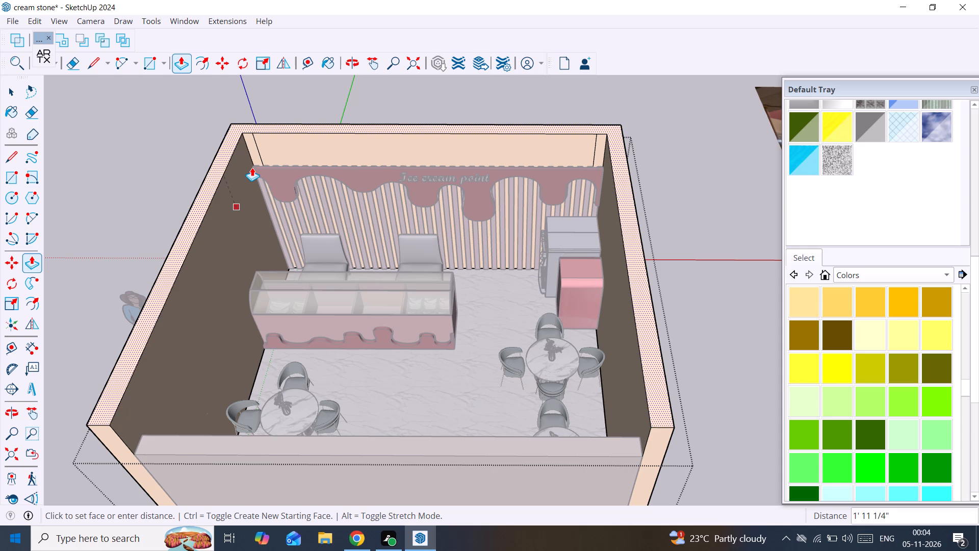
pyautogui.press('3')
pyautogui.write("'6")
pyautogui.hotkey('shift', '"')
pyautogui.press('Return')
pyautogui.press('space')
pyautogui.scroll(-8, 252, 167)
pyautogui.click(508, 164)
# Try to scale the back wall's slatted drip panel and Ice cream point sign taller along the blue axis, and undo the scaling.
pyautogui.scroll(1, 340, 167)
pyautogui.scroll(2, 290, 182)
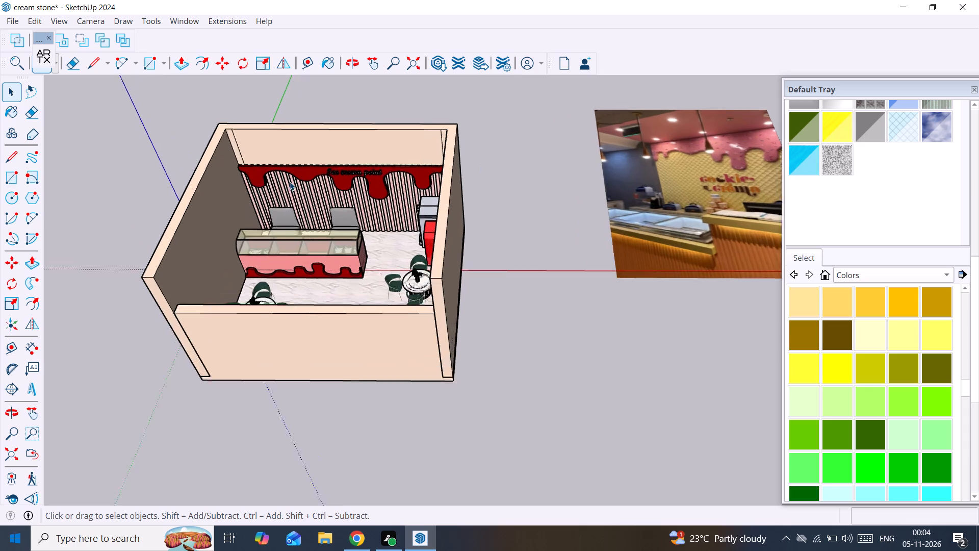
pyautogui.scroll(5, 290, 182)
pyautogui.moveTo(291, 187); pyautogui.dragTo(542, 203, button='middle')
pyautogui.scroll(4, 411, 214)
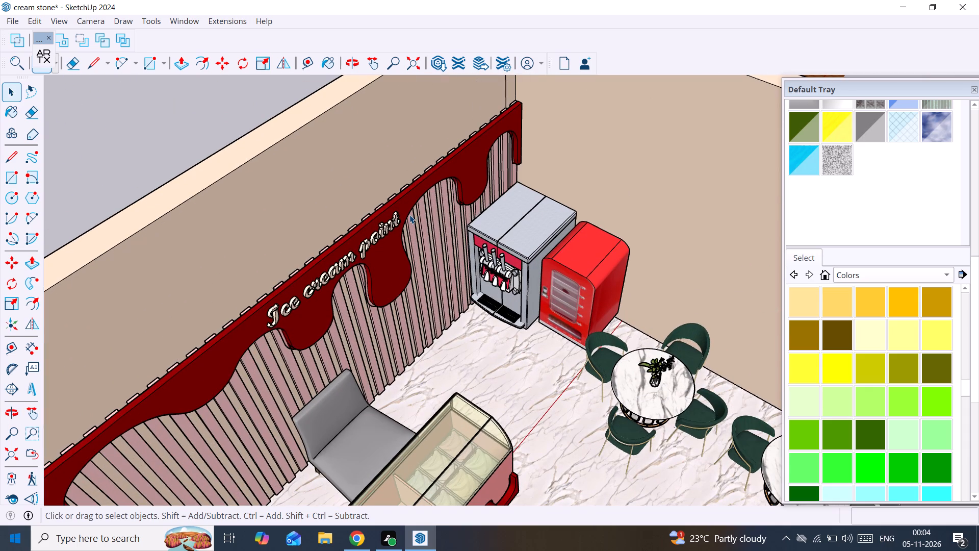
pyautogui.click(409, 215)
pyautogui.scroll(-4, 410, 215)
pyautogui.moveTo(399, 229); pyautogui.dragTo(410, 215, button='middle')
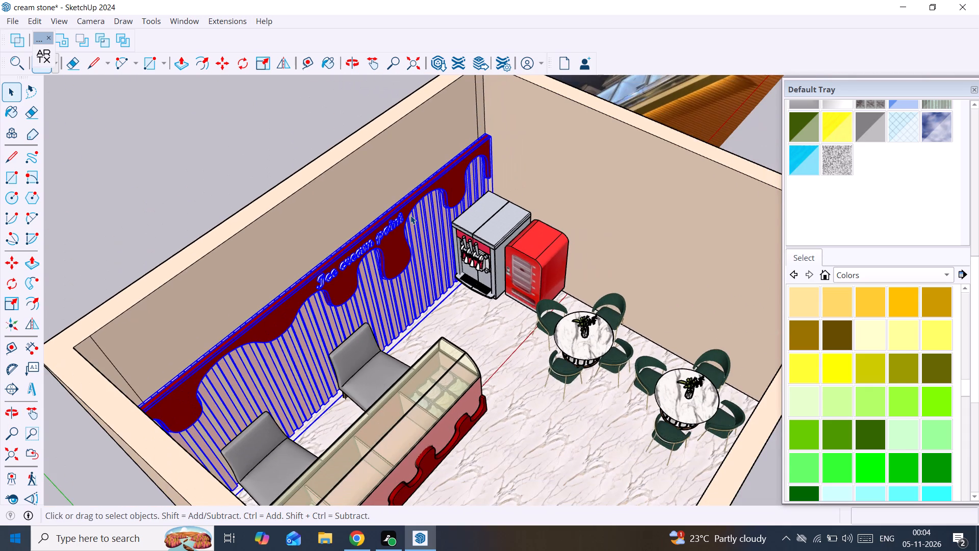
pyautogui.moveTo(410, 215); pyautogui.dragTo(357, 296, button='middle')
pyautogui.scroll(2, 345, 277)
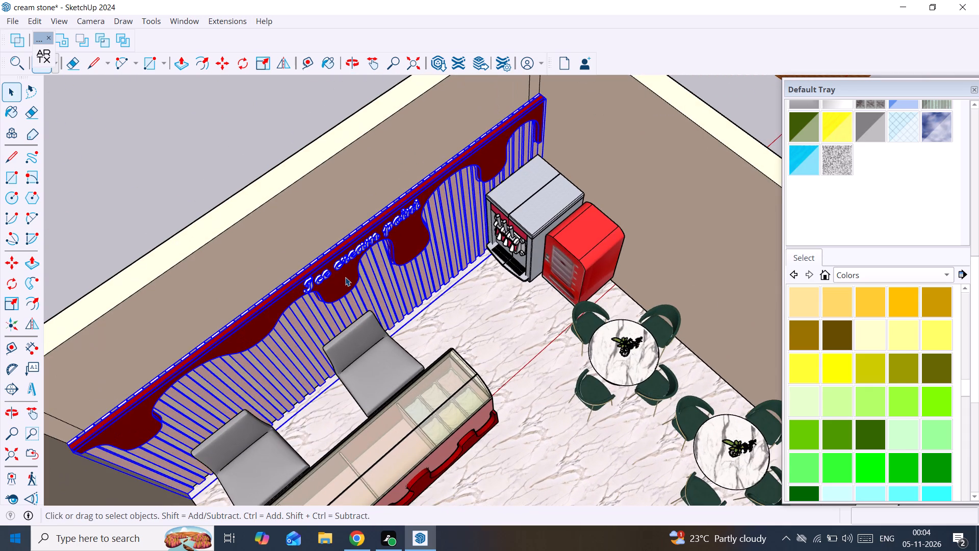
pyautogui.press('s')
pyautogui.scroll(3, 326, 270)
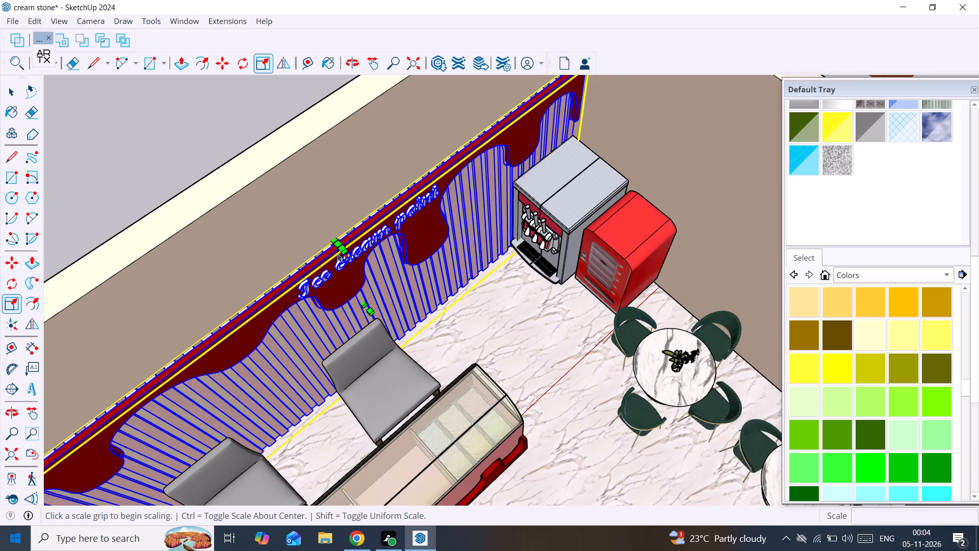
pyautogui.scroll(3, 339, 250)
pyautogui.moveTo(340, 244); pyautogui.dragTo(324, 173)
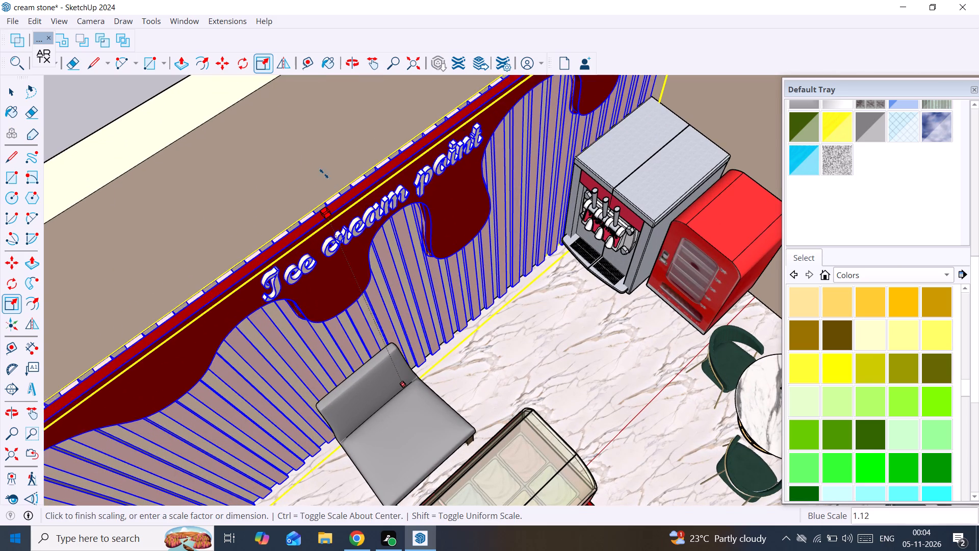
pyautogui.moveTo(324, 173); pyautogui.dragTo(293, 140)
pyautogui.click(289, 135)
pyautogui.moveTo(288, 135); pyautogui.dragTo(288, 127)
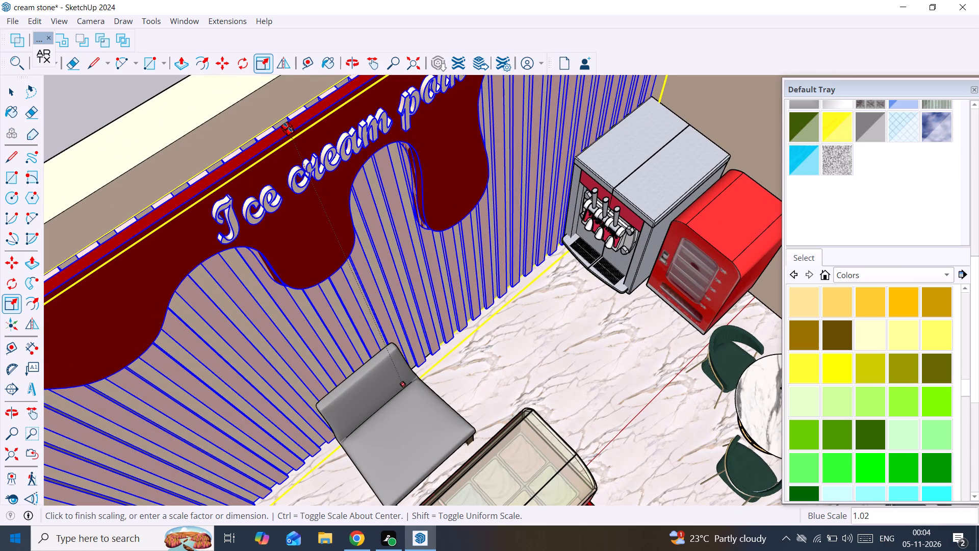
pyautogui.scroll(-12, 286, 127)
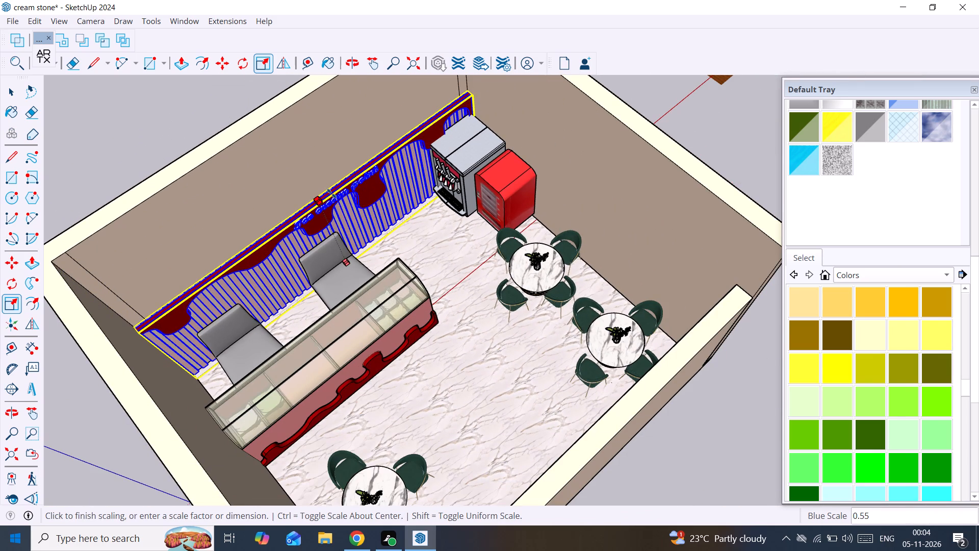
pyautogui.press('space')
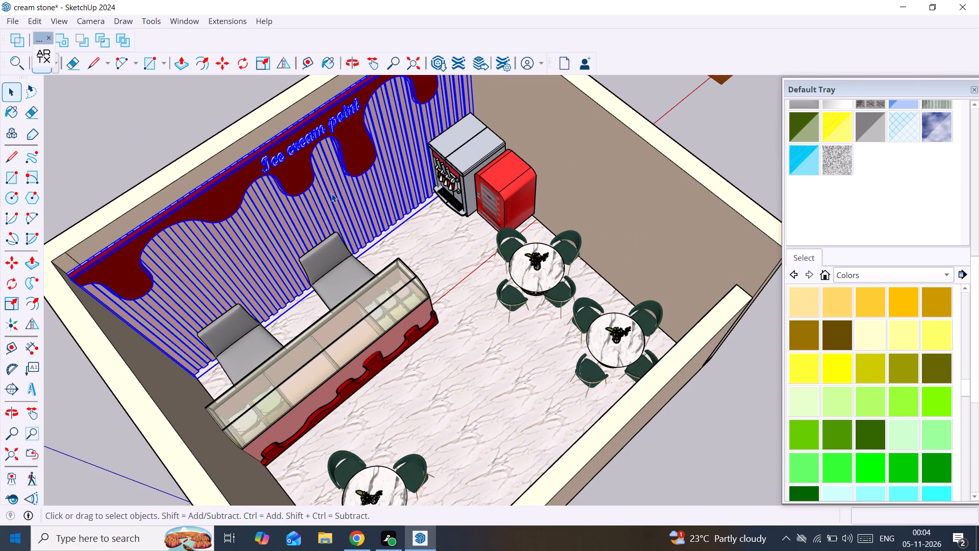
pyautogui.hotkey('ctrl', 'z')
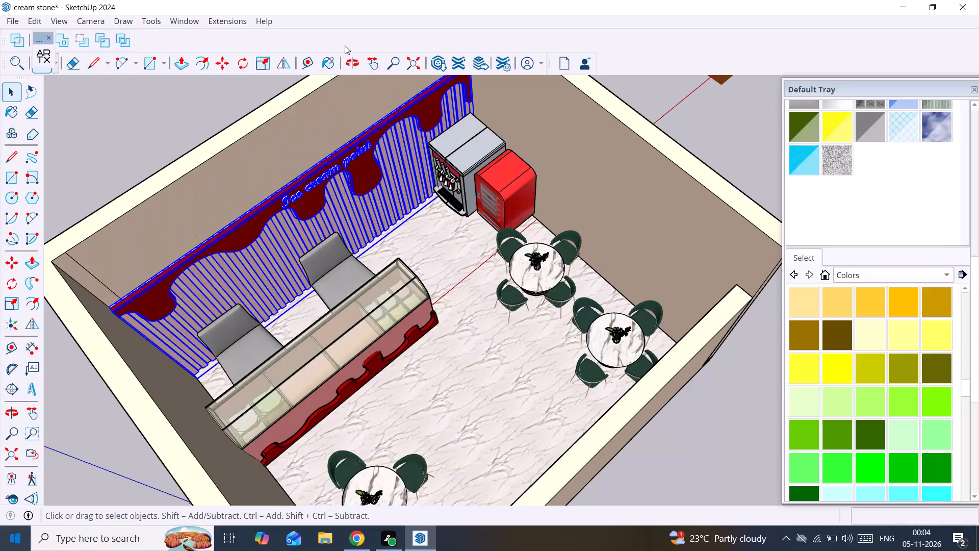
# Measure from the back wall's top inner edge down toward the top of the slatted drip panel.
pyautogui.moveTo(316, 156); pyautogui.dragTo(218, 112, button='middle')
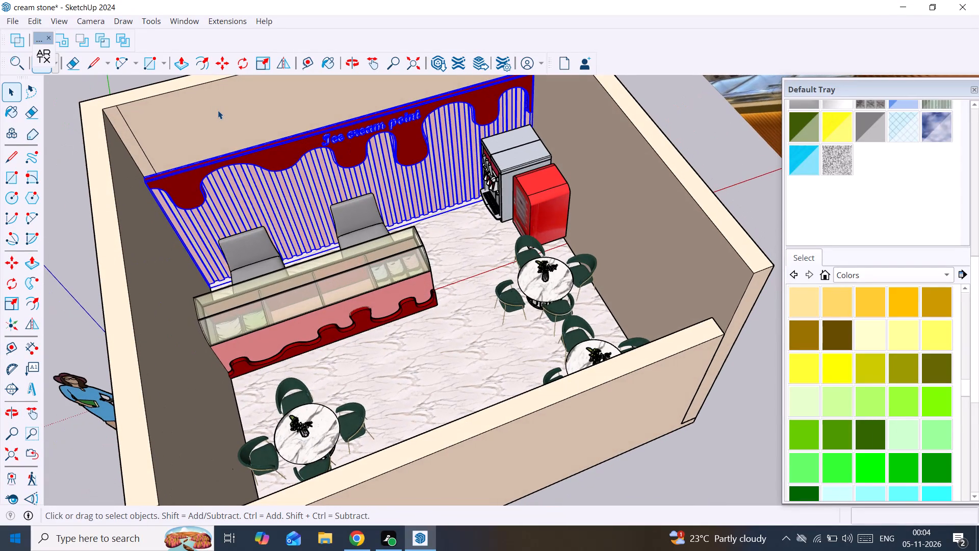
pyautogui.scroll(-2, 218, 110)
pyautogui.moveTo(218, 110); pyautogui.dragTo(193, 129, button='middle')
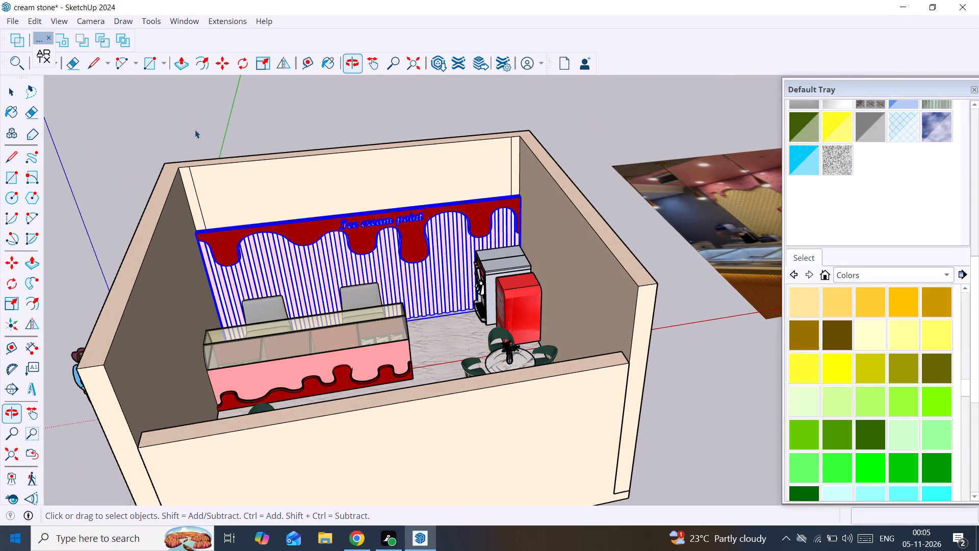
pyautogui.press('t')
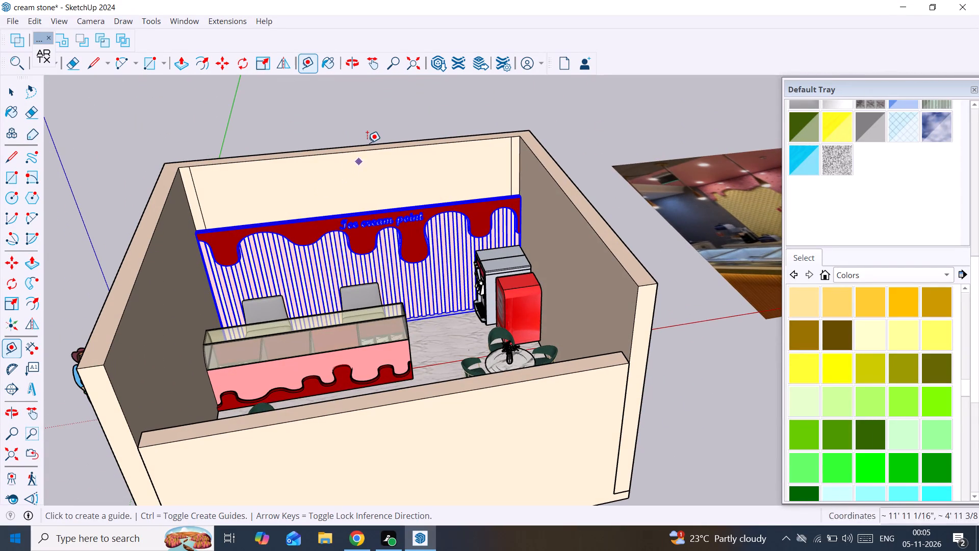
pyautogui.click(366, 148)
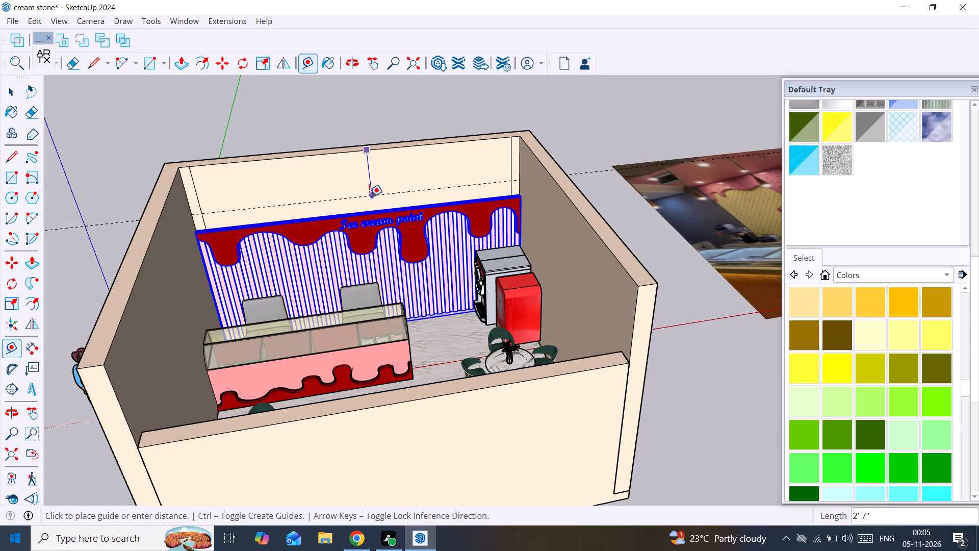
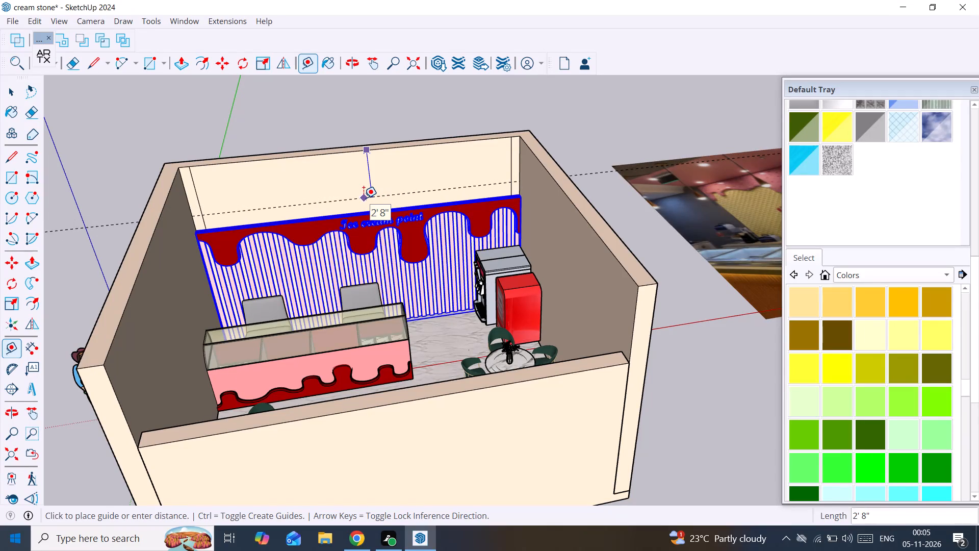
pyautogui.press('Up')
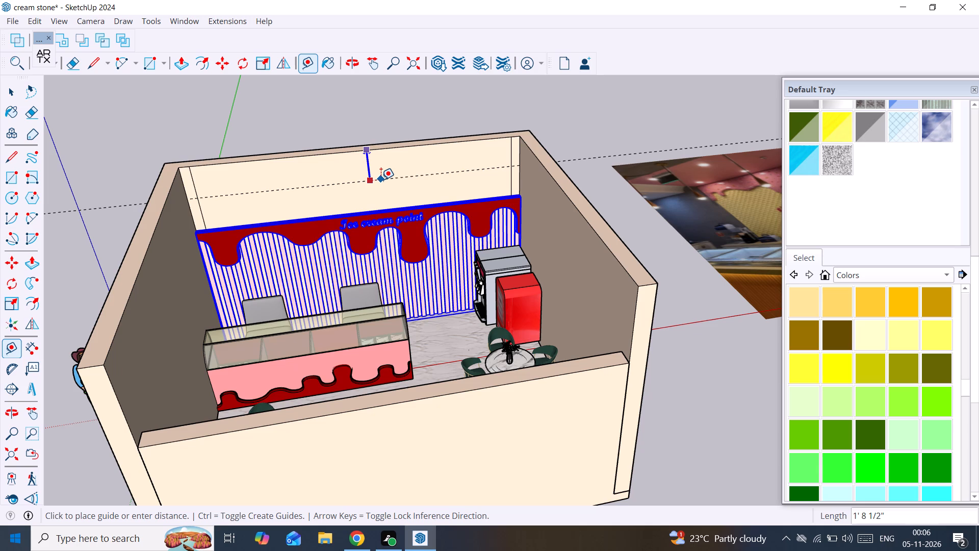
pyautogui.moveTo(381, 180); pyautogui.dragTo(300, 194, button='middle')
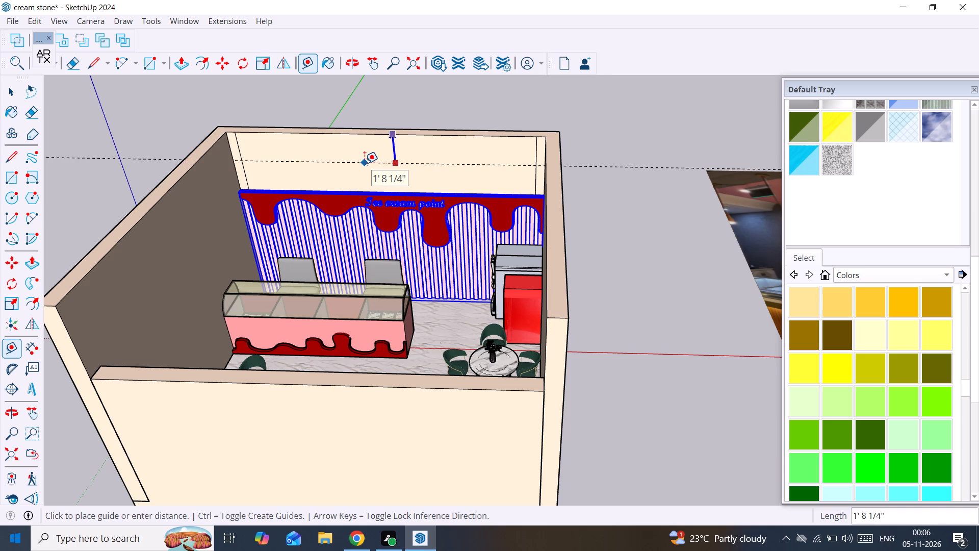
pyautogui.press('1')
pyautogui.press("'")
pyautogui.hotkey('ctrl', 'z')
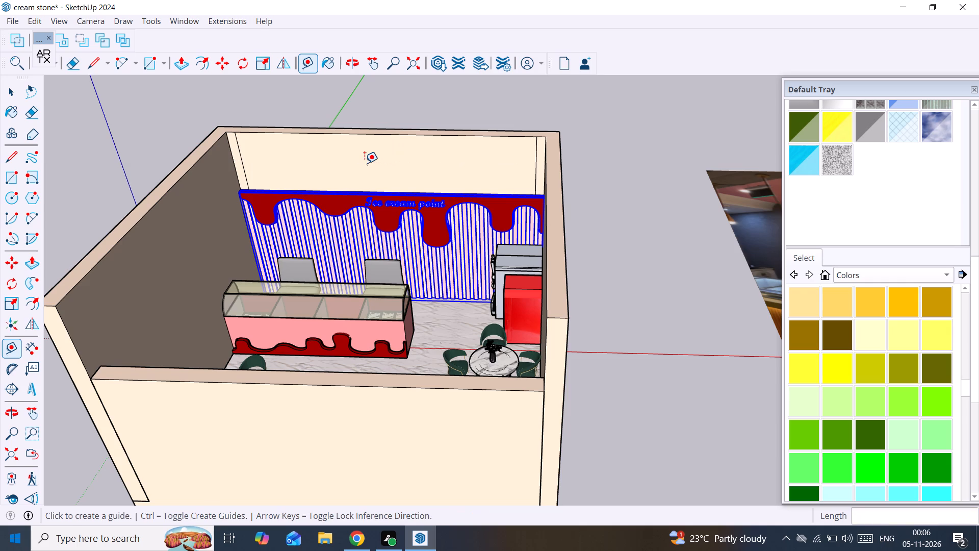
# Place a horizontal guide line on the back wall 6" below its top inner edge.
pyautogui.click(428, 135)
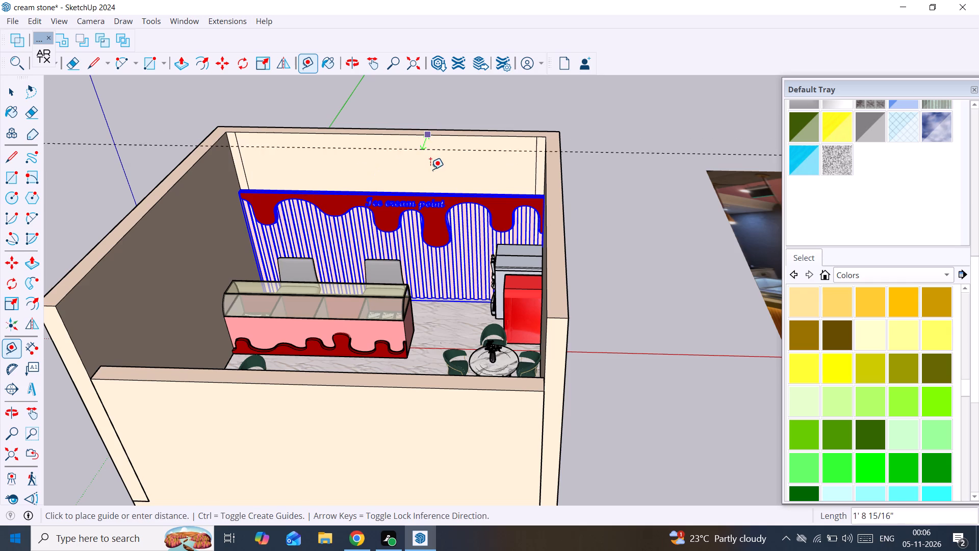
pyautogui.moveTo(426, 168); pyautogui.dragTo(346, 161, button='middle')
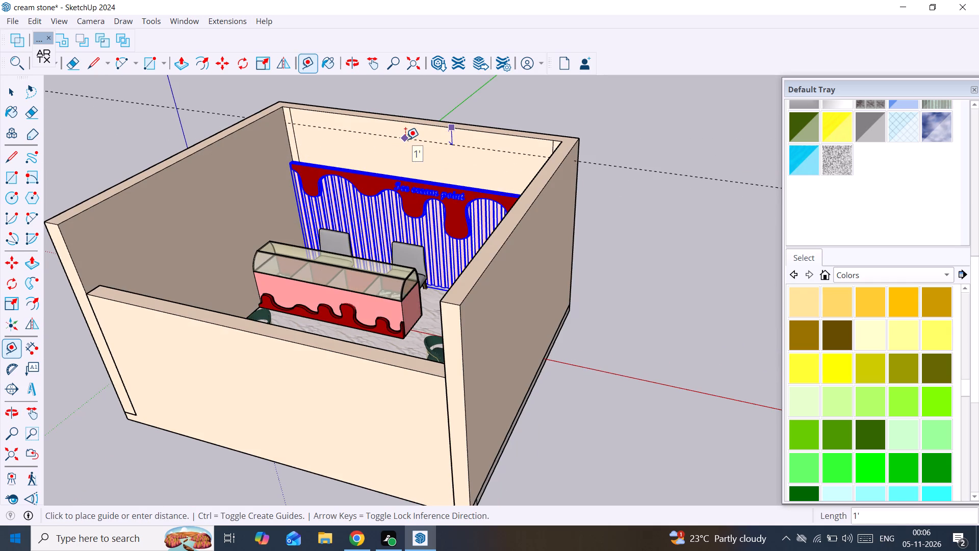
pyautogui.write('6"')
pyautogui.press('Return')
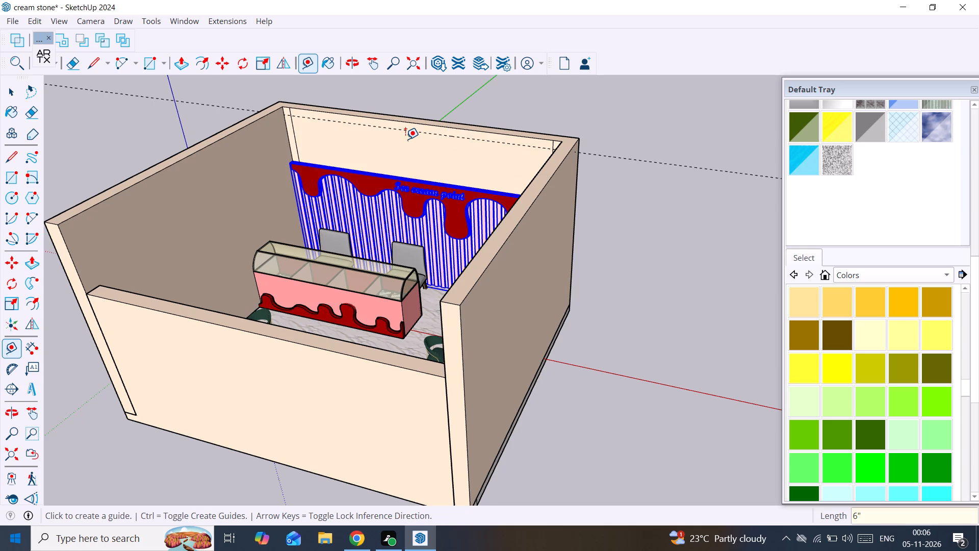
# Place a second horizontal guide line on the back wall 8" below the first guide.
pyautogui.scroll(6, 407, 138)
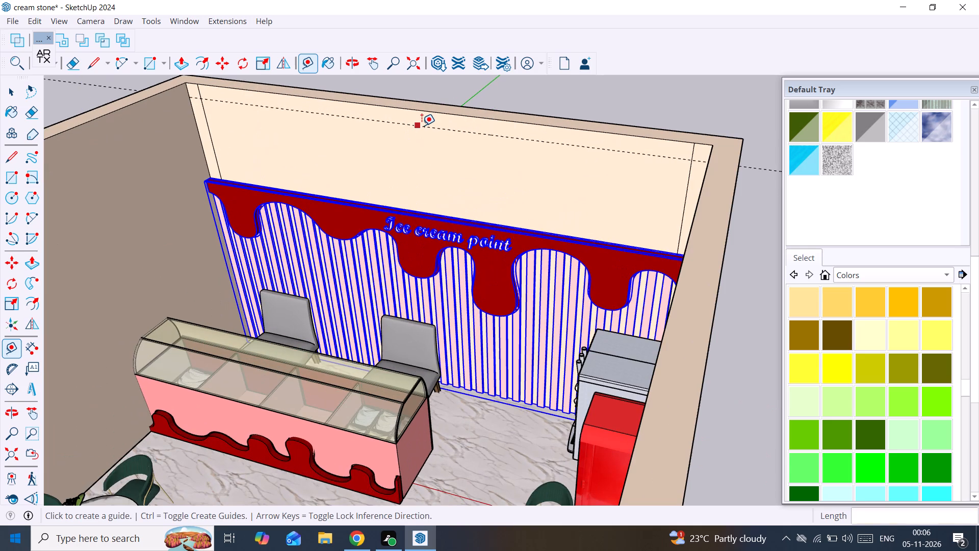
pyautogui.click(422, 126)
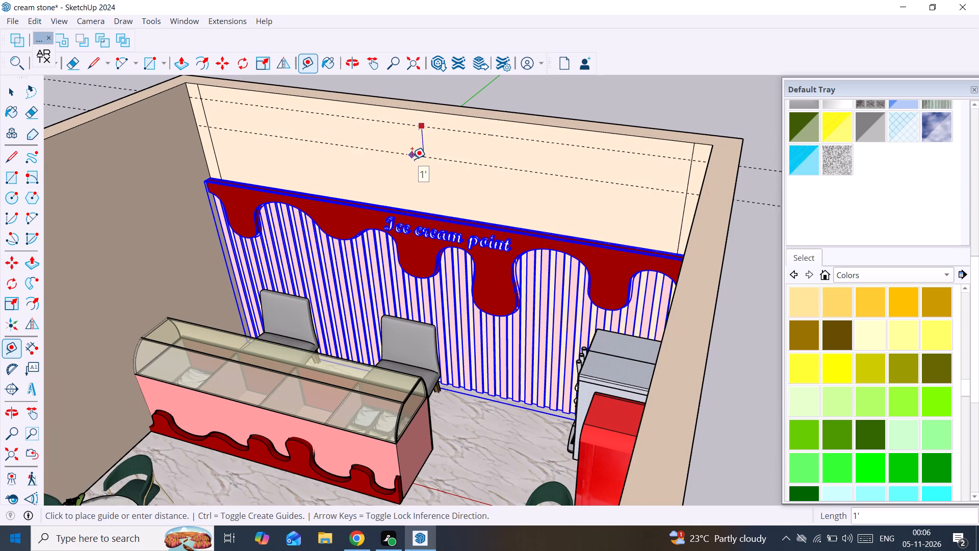
pyautogui.press('8')
pyautogui.hotkey('shift', '"')
pyautogui.press('Return')
pyautogui.press('space')
# Scale the back wall's slatted drip panel and Ice cream point sign taller along the blue axis by about 1.32.
pyautogui.scroll(2, 407, 192)
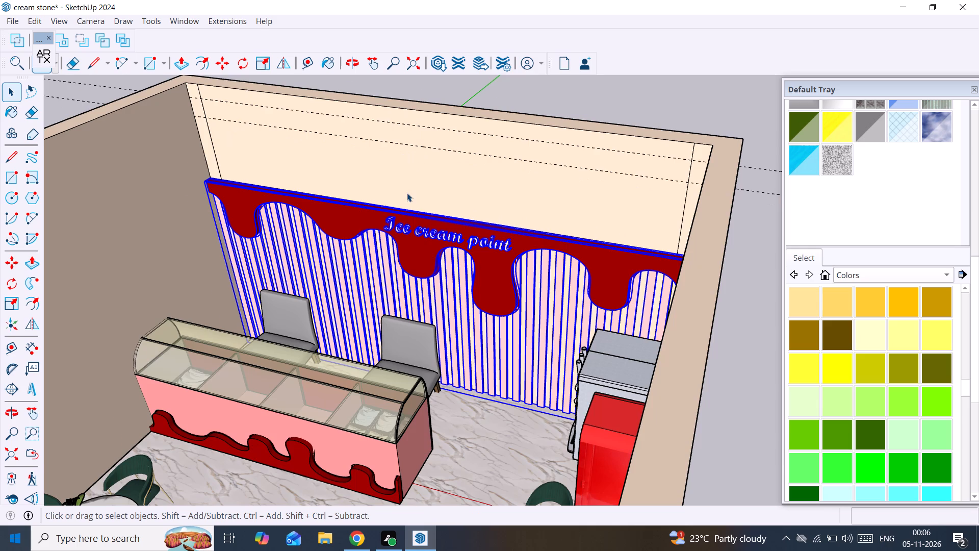
pyautogui.scroll(1, 407, 193)
pyautogui.moveTo(405, 198); pyautogui.dragTo(309, 269, button='middle')
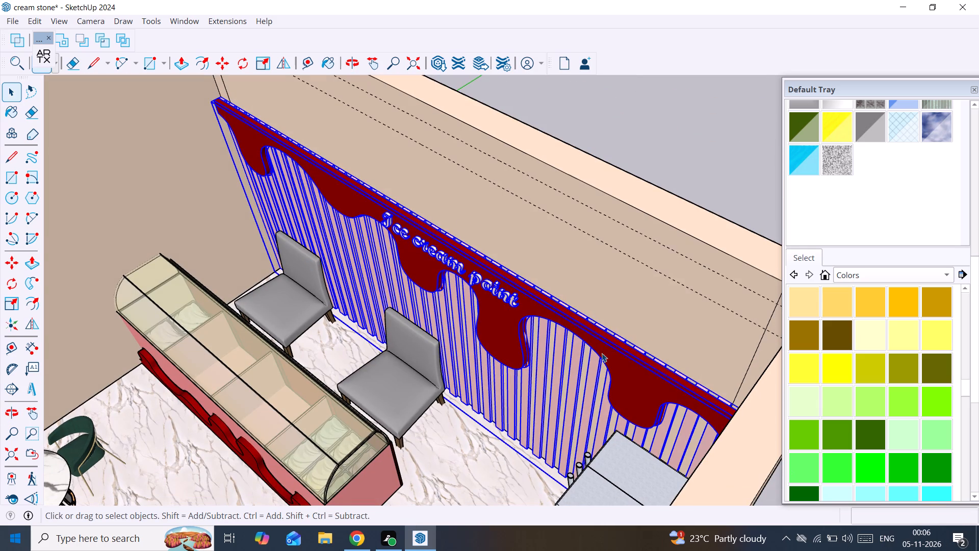
pyautogui.press('s')
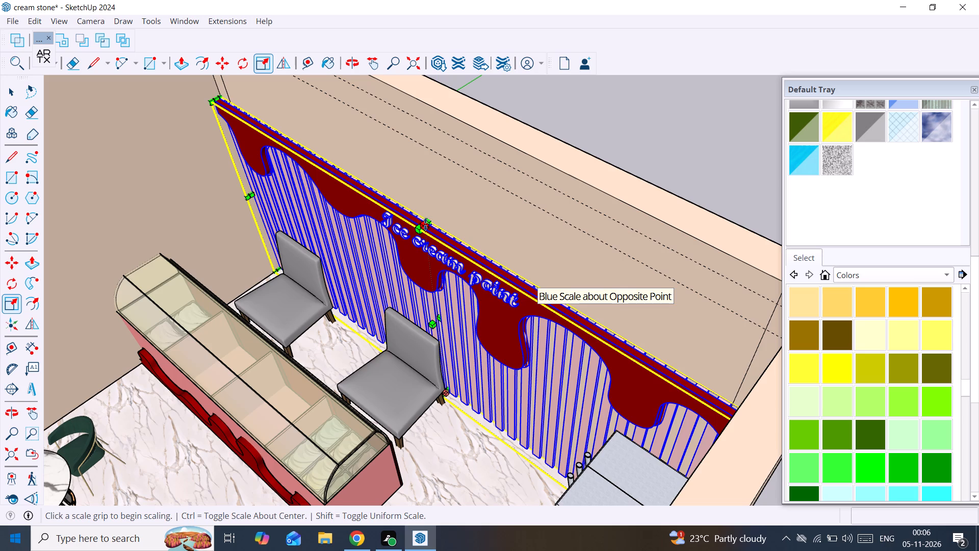
pyautogui.moveTo(426, 222); pyautogui.dragTo(469, 170)
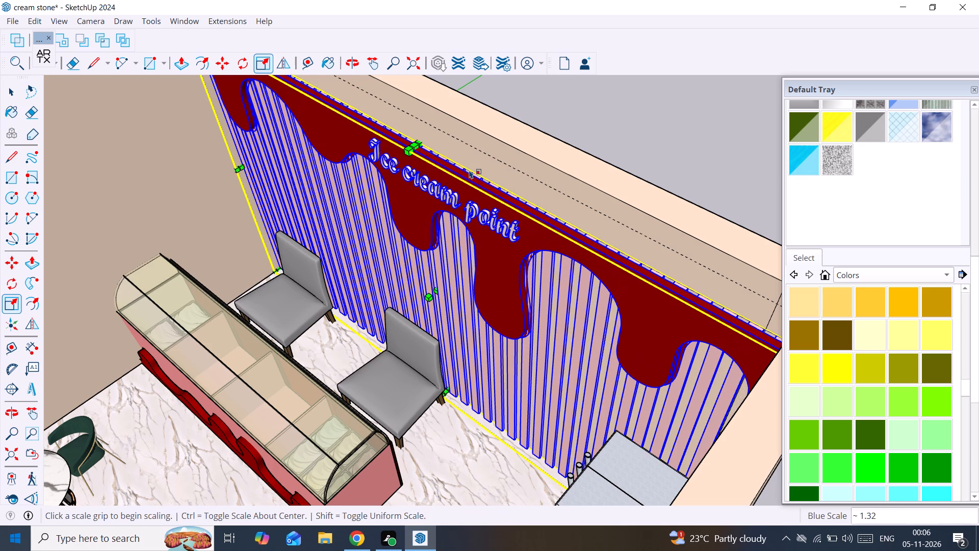
pyautogui.scroll(-8, 469, 170)
pyautogui.moveTo(469, 169); pyautogui.dragTo(612, 93, button='middle')
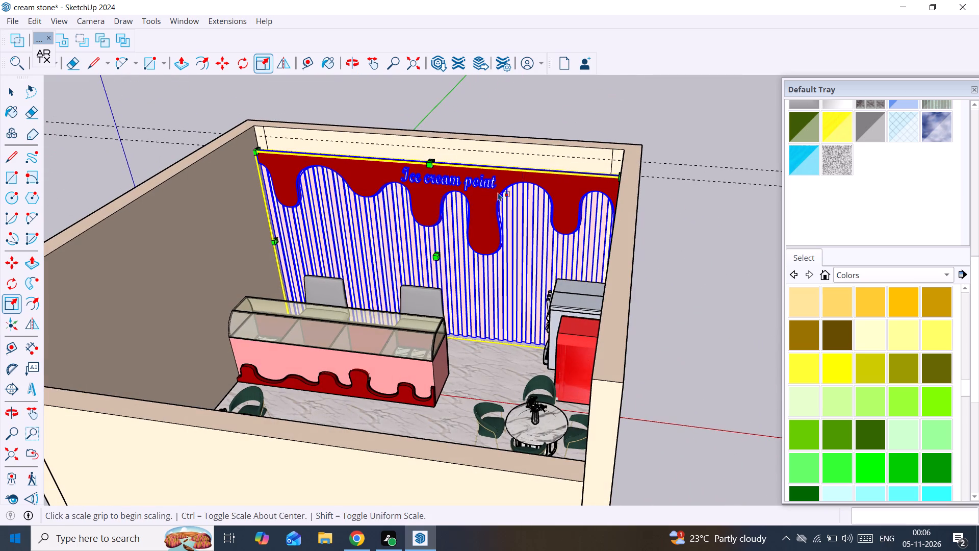
# Scale the slatted drip panel and sign down along the blue axis by 0.97 and clear the selection.
pyautogui.scroll(2, 442, 182)
pyautogui.moveTo(442, 182); pyautogui.dragTo(307, 215, button='middle')
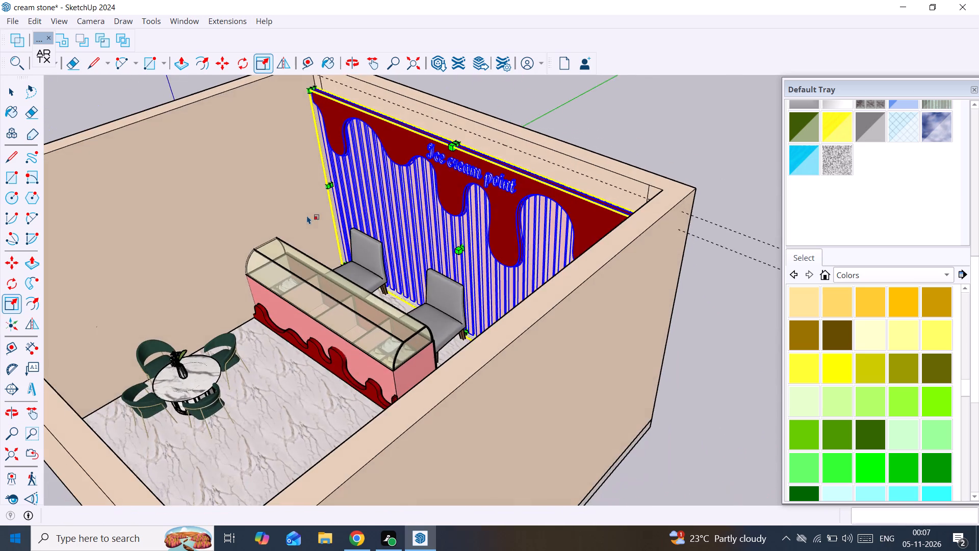
pyautogui.scroll(4, 447, 127)
pyautogui.moveTo(431, 188); pyautogui.dragTo(634, 88, button='middle')
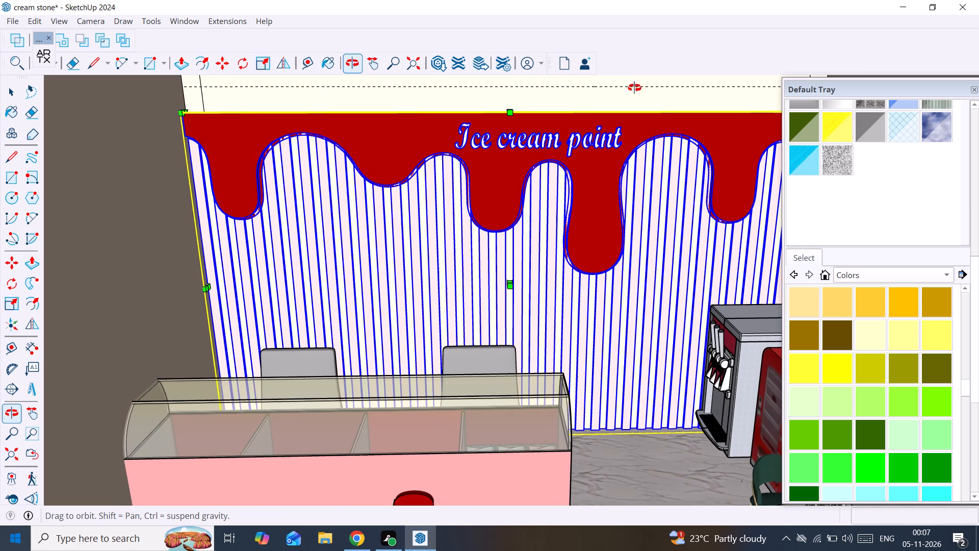
pyautogui.moveTo(634, 88); pyautogui.dragTo(634, 88, button='middle')
pyautogui.moveTo(535, 122); pyautogui.dragTo(451, 251, button='middle')
pyautogui.scroll(2, 485, 162)
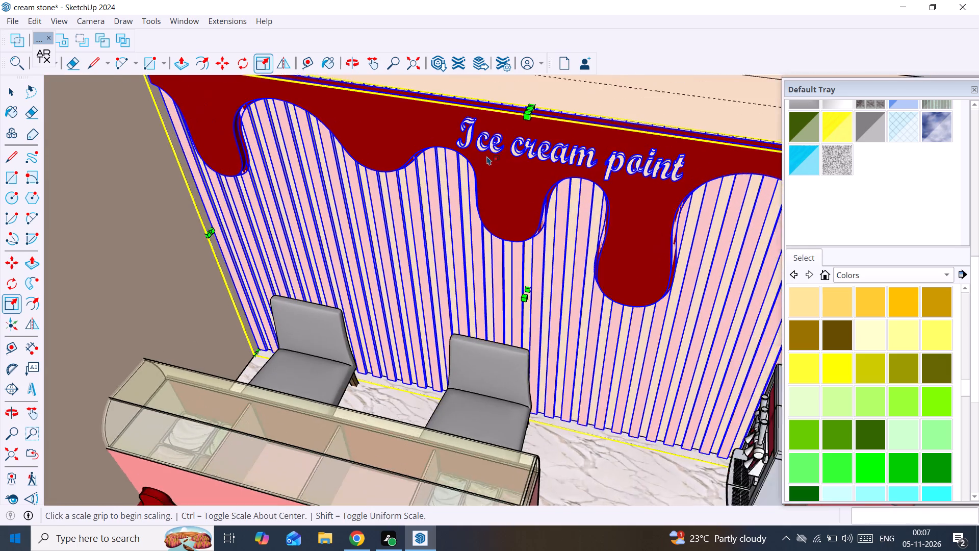
pyautogui.scroll(1, 487, 156)
pyautogui.scroll(6, 517, 123)
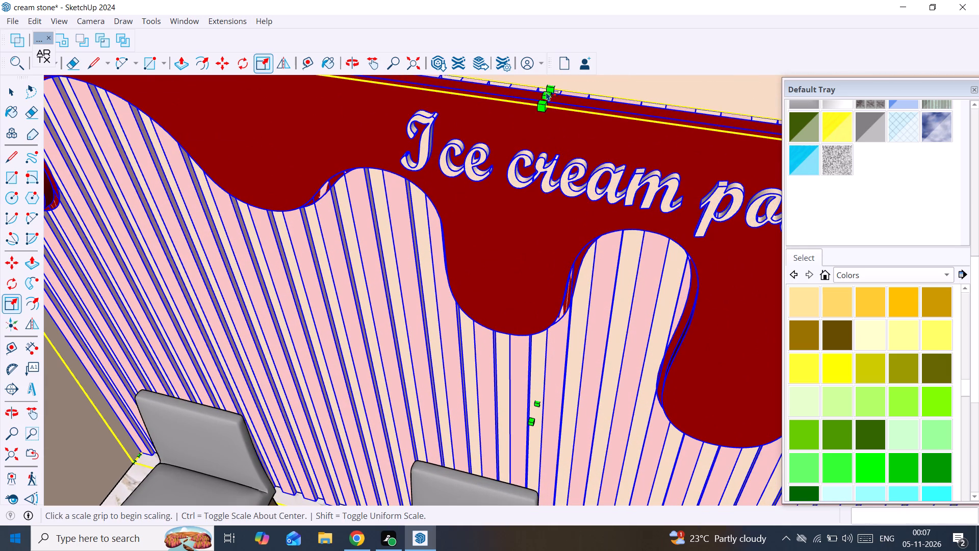
pyautogui.moveTo(547, 96); pyautogui.dragTo(546, 122)
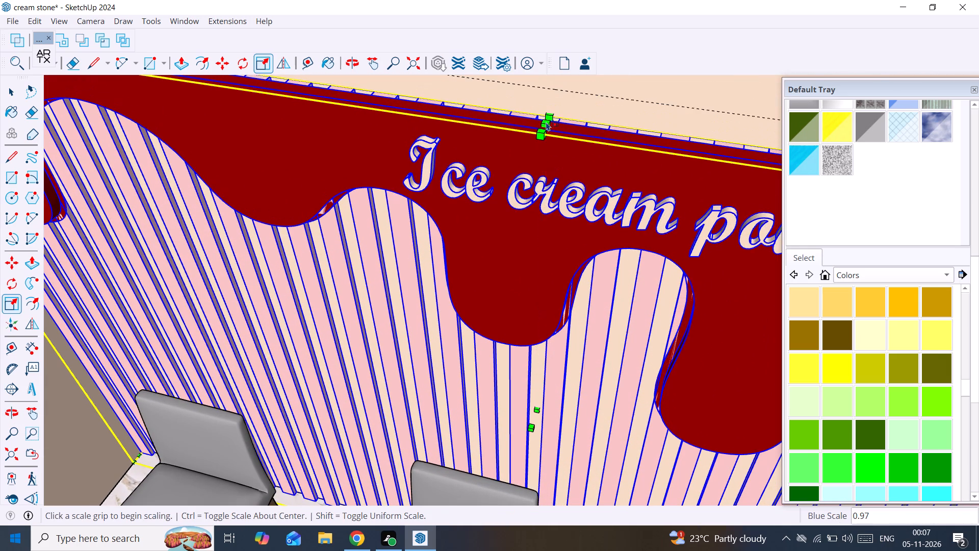
pyautogui.scroll(-19, 546, 121)
pyautogui.scroll(-3, 513, 139)
pyautogui.moveTo(435, 176); pyautogui.dragTo(469, 167, button='middle')
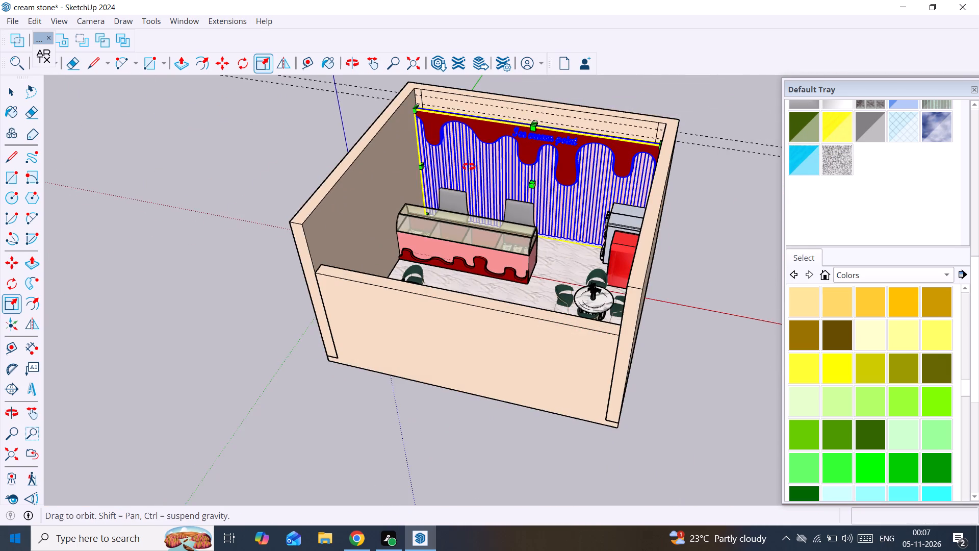
pyautogui.moveTo(469, 167); pyautogui.dragTo(620, 111, button='middle')
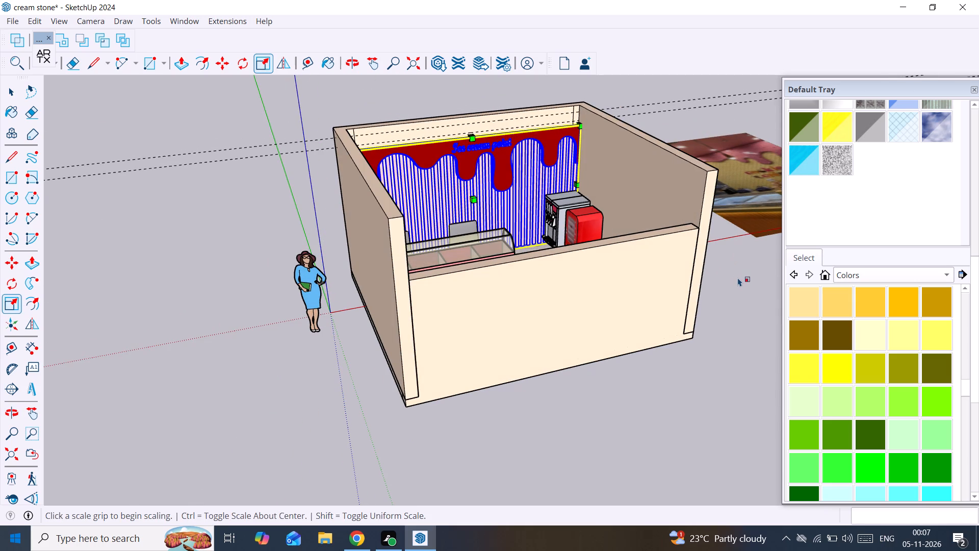
pyautogui.press('space')
pyautogui.click(666, 413)
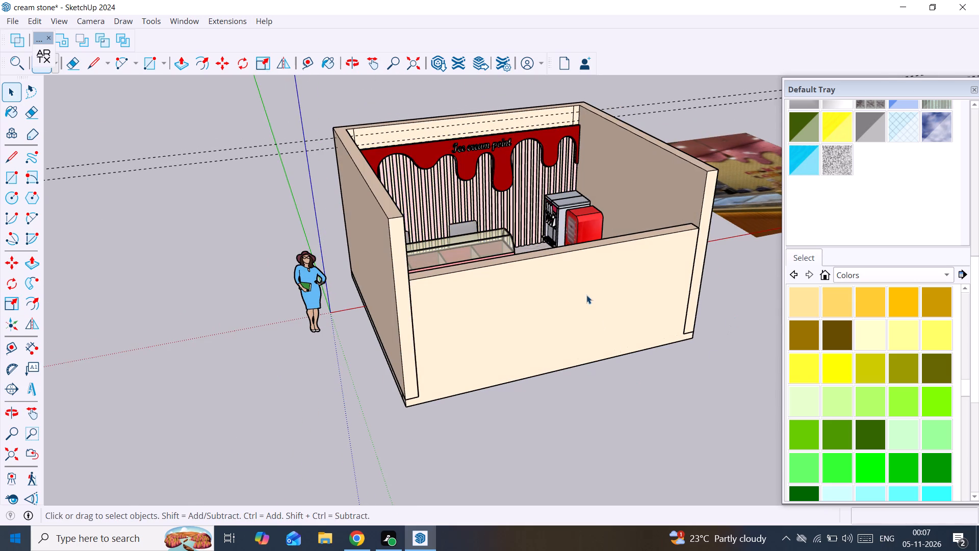
# Inspect the shop interior from above and from several sides, checking the back panel, counter and seating layout.
pyautogui.scroll(3, 466, 120)
pyautogui.moveTo(466, 120); pyautogui.dragTo(408, 320, button='middle')
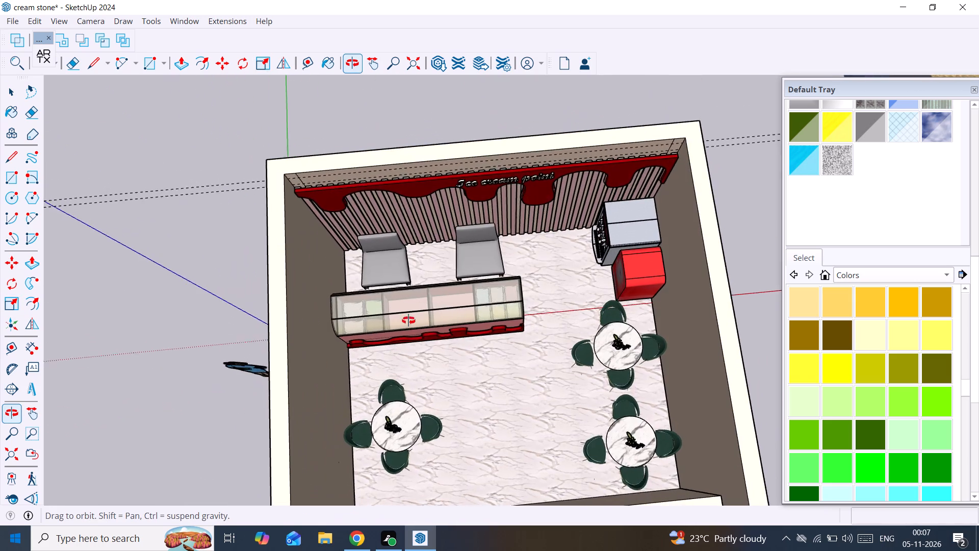
pyautogui.moveTo(408, 320); pyautogui.dragTo(224, 261, button='middle')
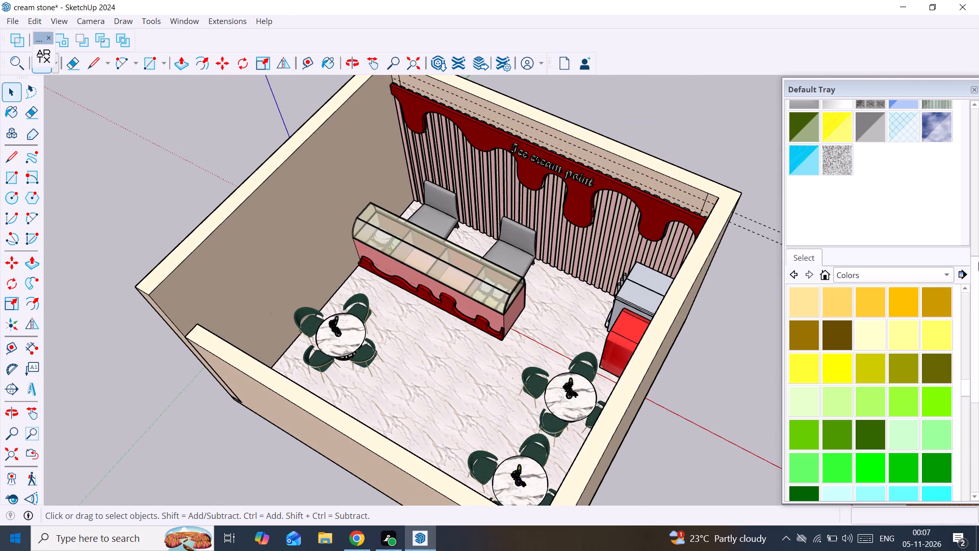
pyautogui.scroll(1, 474, 407)
pyautogui.moveTo(474, 407); pyautogui.dragTo(216, 433, button='middle')
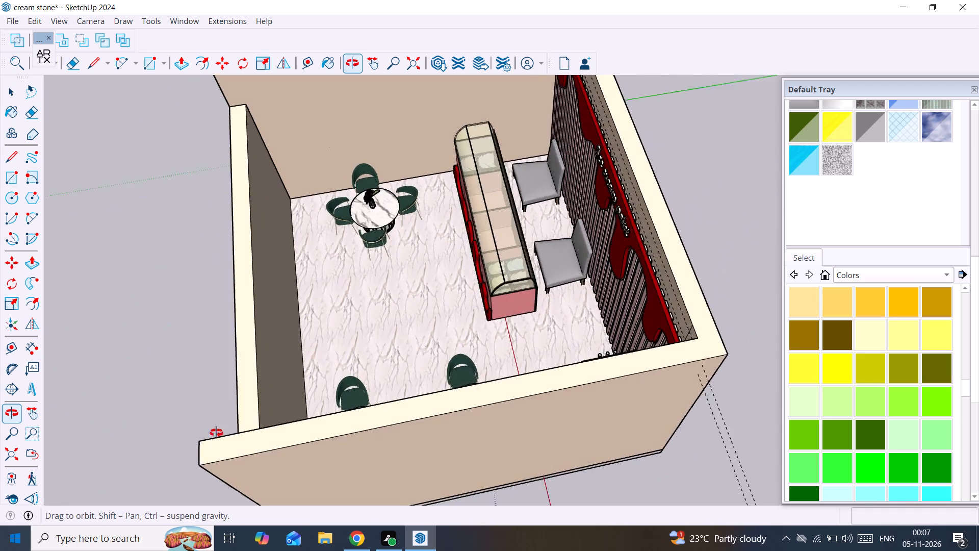
pyautogui.moveTo(216, 433); pyautogui.dragTo(316, 490, button='middle')
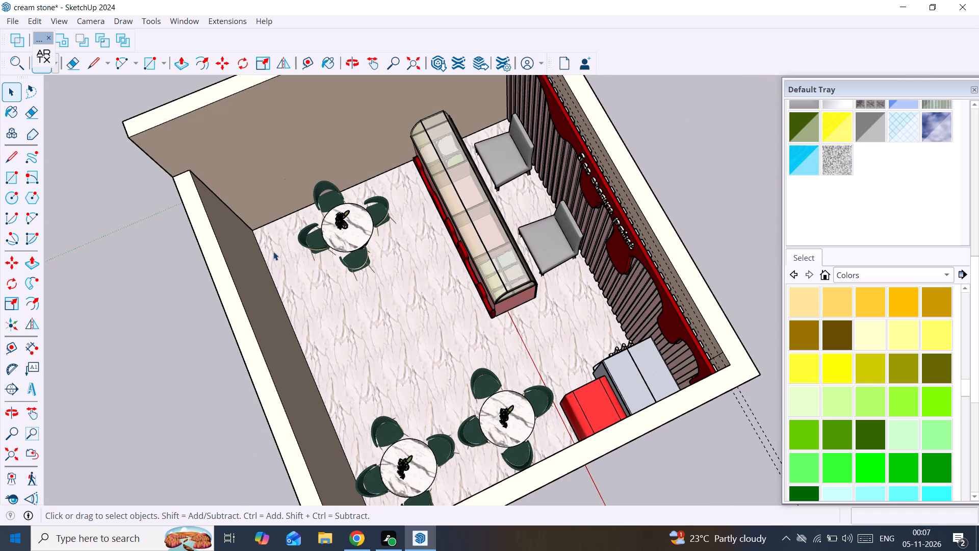
pyautogui.scroll(-3, 328, 352)
pyautogui.moveTo(320, 352); pyautogui.dragTo(286, 273, button='middle')
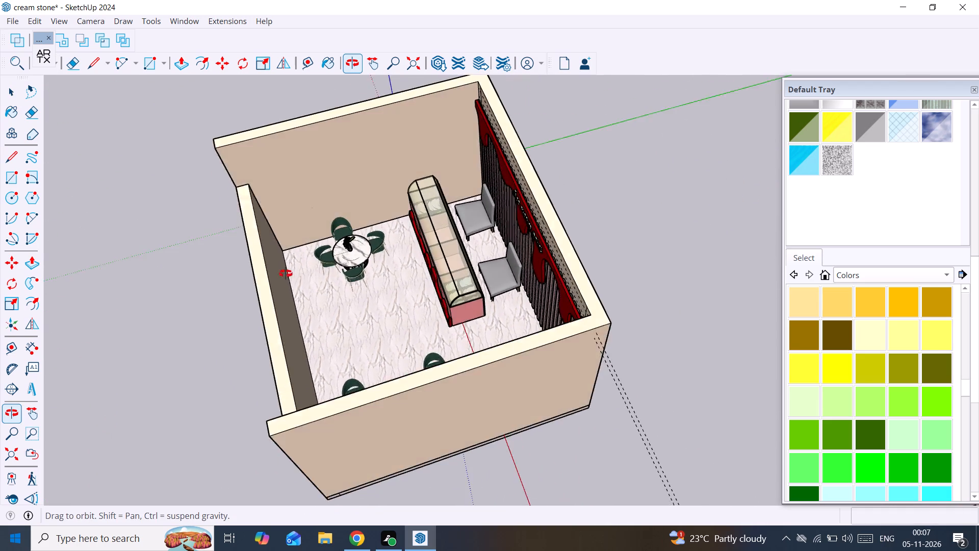
pyautogui.moveTo(286, 273); pyautogui.dragTo(397, 304, button='middle')
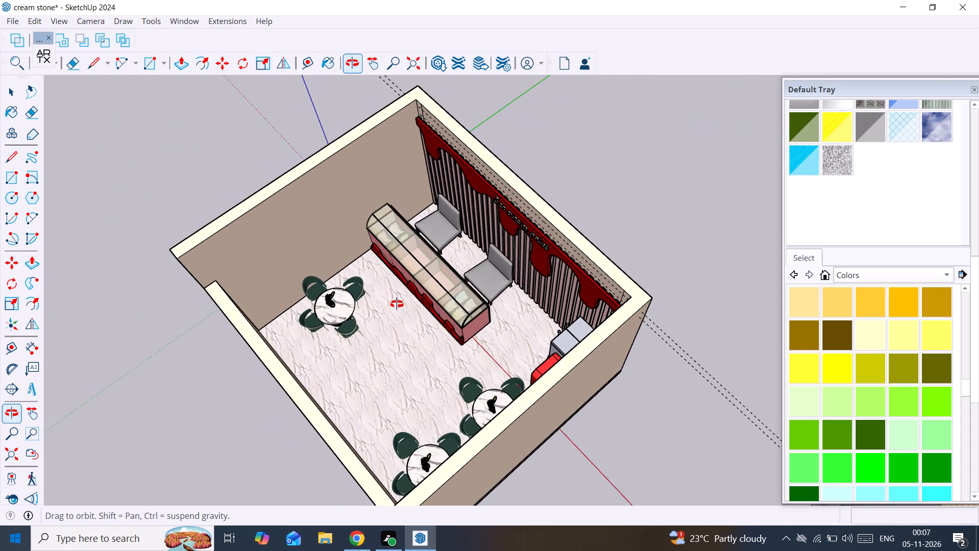
pyautogui.moveTo(397, 304); pyautogui.dragTo(273, 313, button='middle')
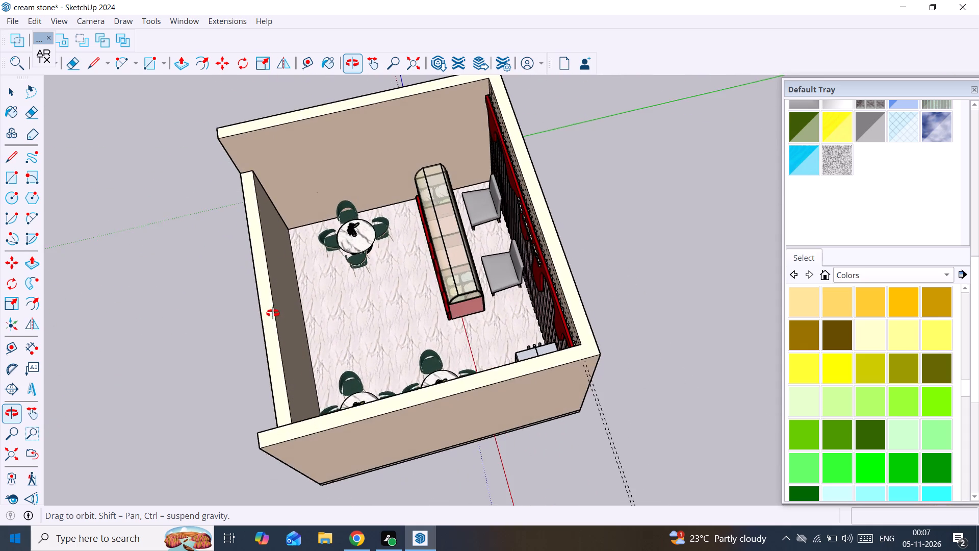
pyautogui.moveTo(273, 313); pyautogui.dragTo(620, 235, button='middle')
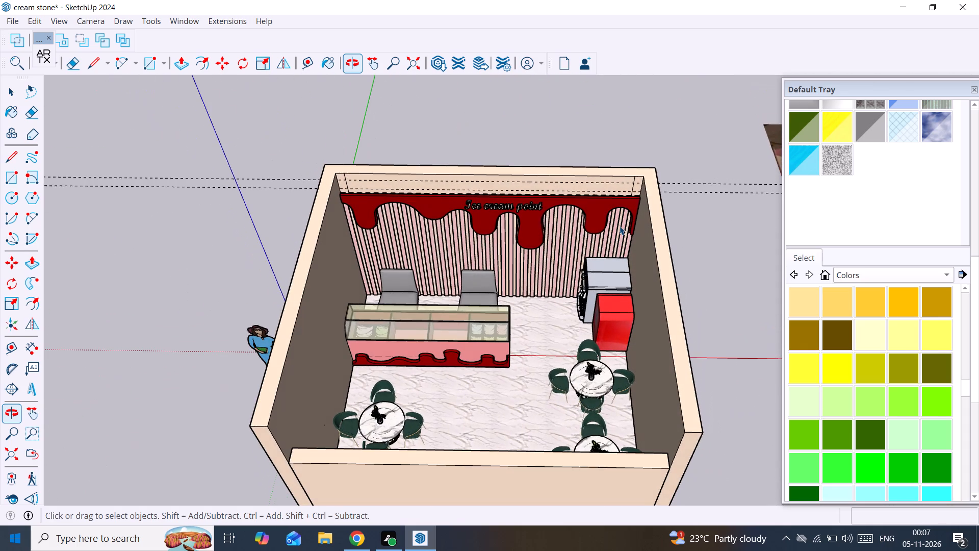
pyautogui.scroll(2, 542, 382)
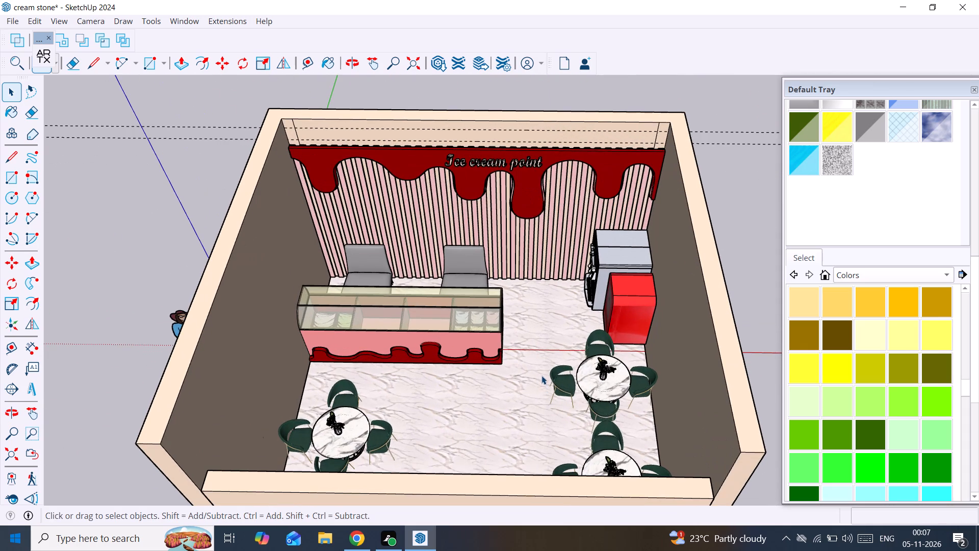
pyautogui.scroll(1, 542, 375)
pyautogui.scroll(-7, 542, 375)
pyautogui.scroll(2, 540, 375)
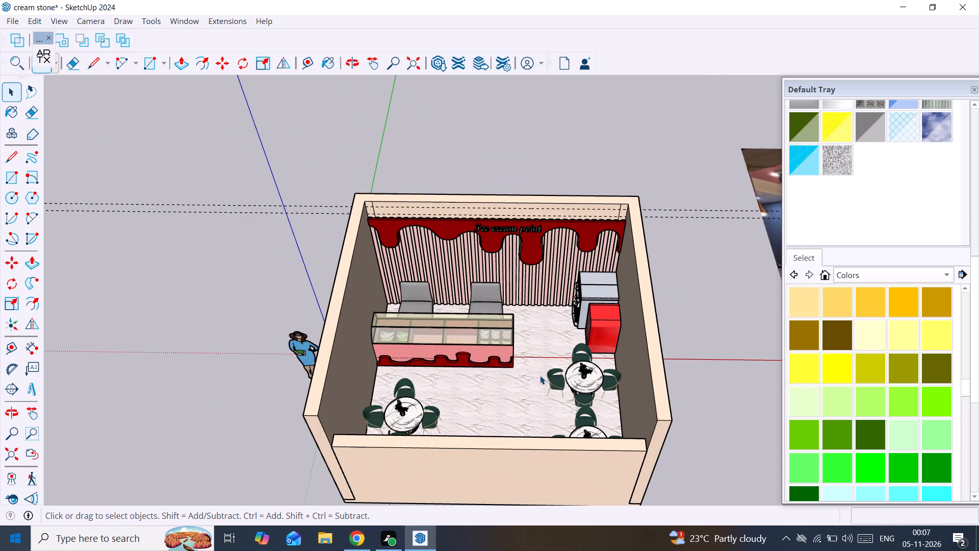
pyautogui.scroll(2, 508, 405)
pyautogui.moveTo(504, 408); pyautogui.dragTo(497, 425, button='middle')
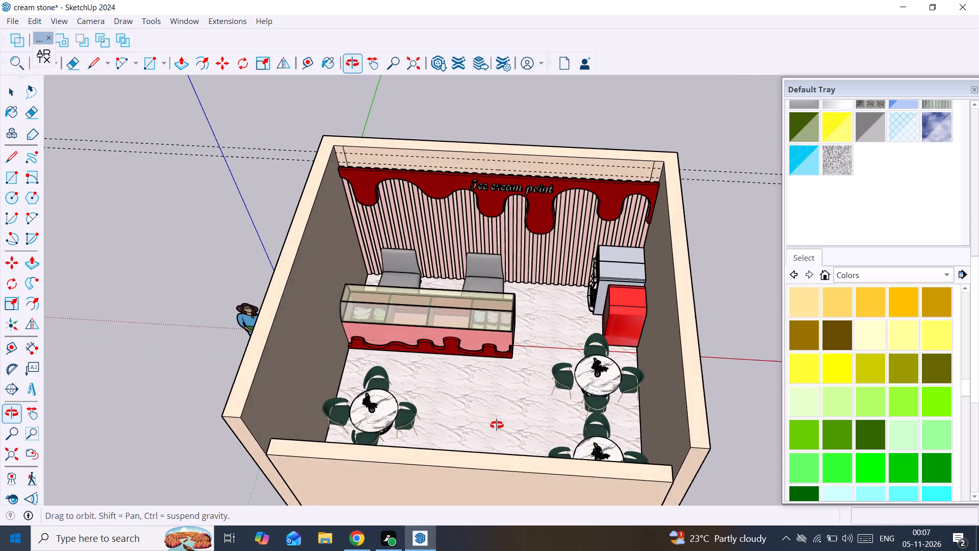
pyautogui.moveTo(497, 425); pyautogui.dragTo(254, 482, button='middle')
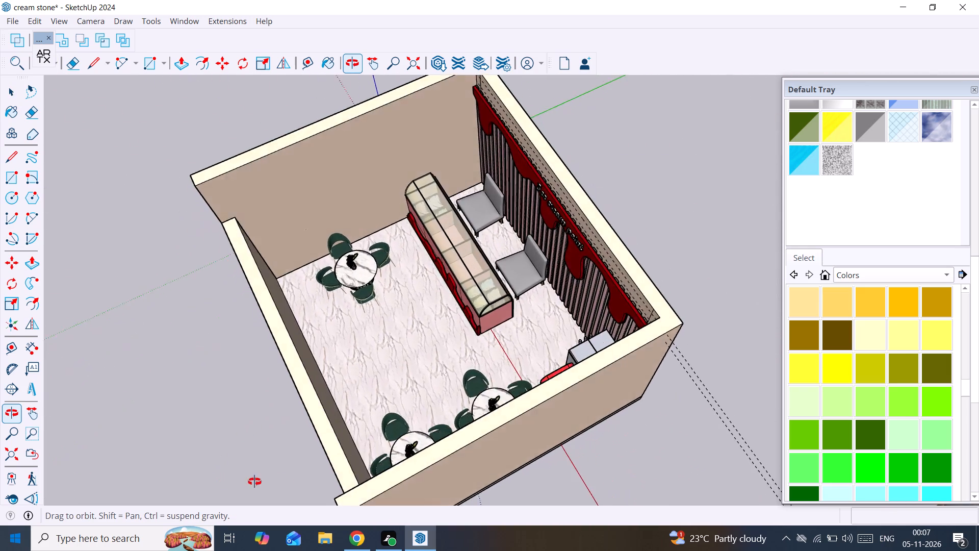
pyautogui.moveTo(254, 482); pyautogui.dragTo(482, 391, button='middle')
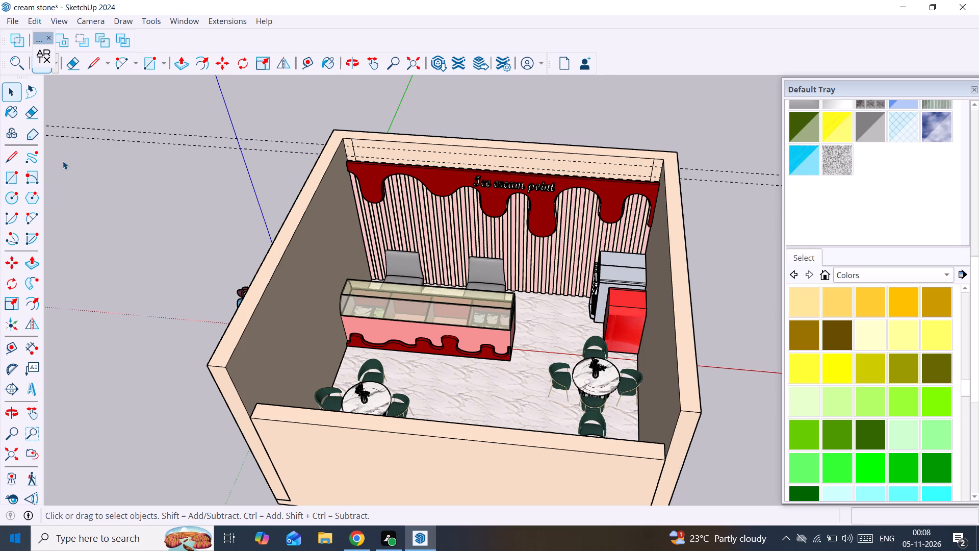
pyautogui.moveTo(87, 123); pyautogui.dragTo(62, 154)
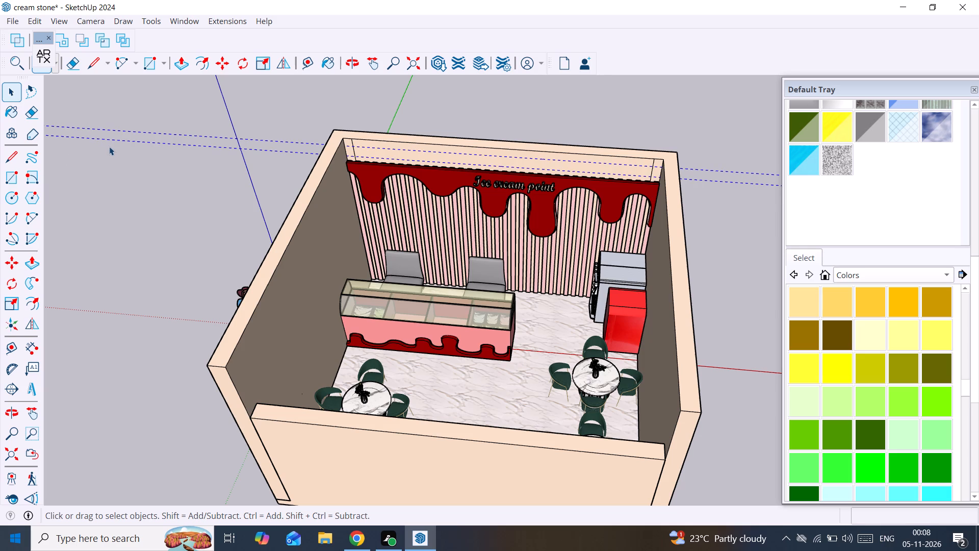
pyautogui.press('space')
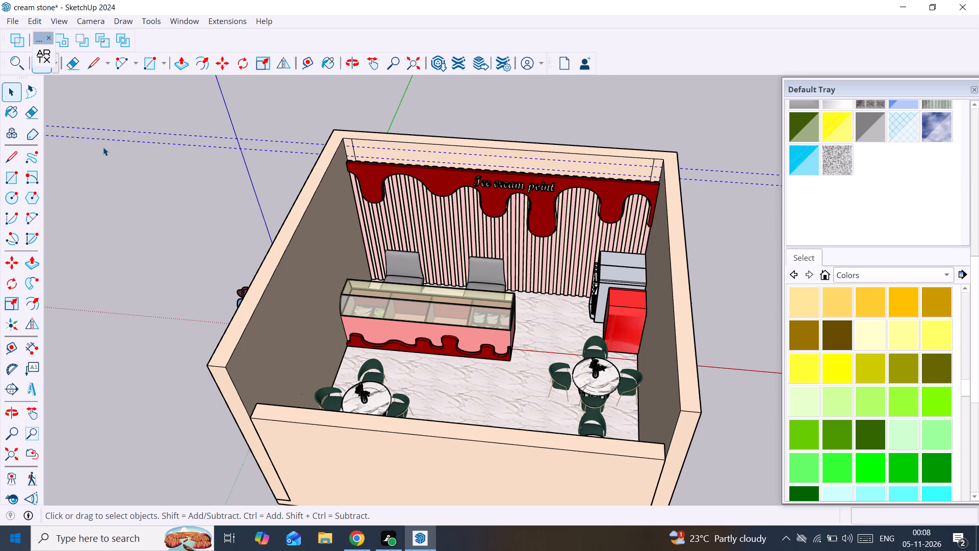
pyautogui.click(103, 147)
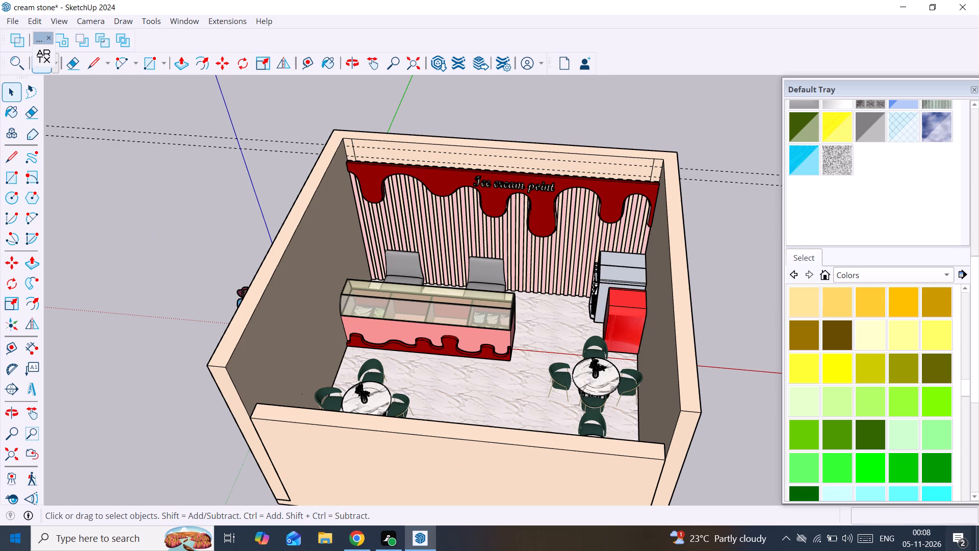
# Examine the shop interior from several angles and distances, checking the side walls, display counter, table groups and open floor area.
pyautogui.scroll(-3, 407, 292)
pyautogui.moveTo(410, 282); pyautogui.dragTo(164, 350, button='middle')
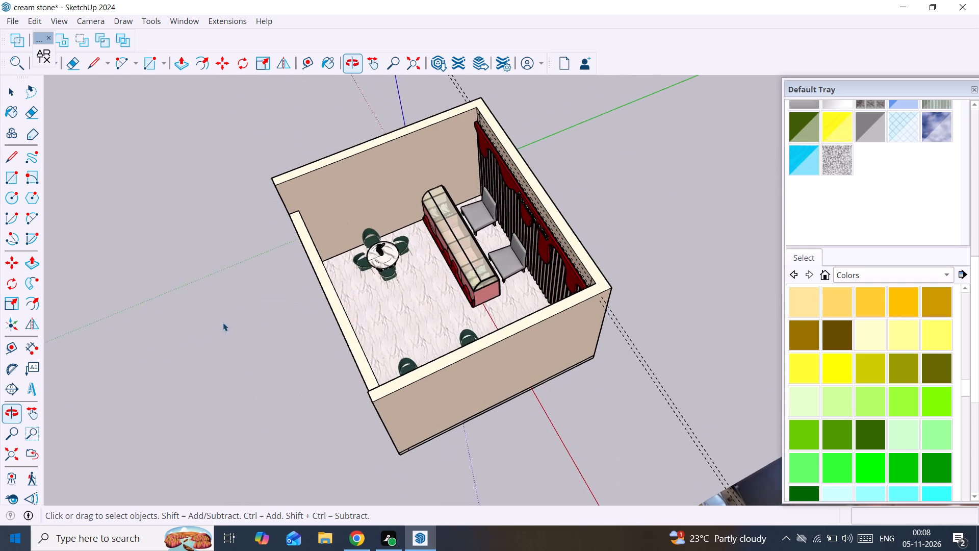
pyautogui.scroll(2, 252, 298)
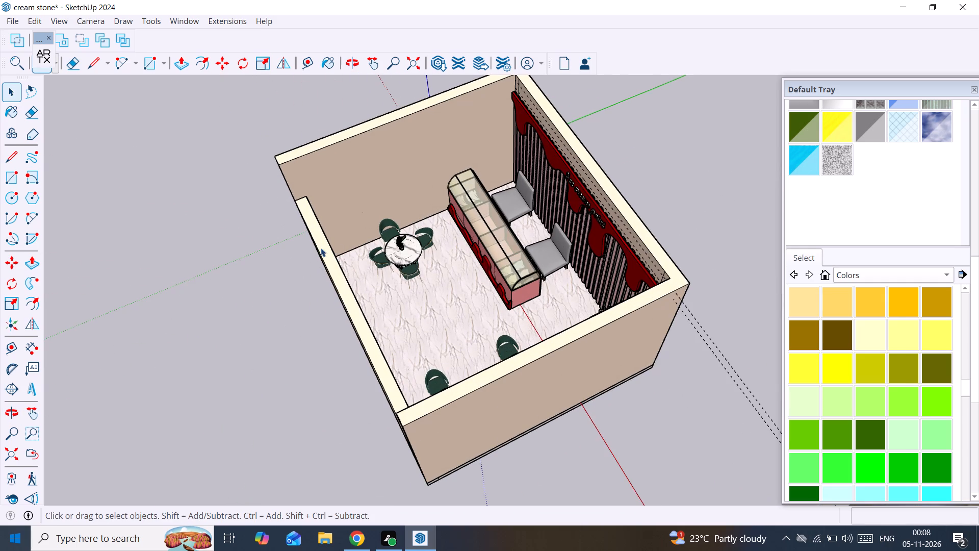
pyautogui.scroll(4, 316, 245)
pyautogui.moveTo(319, 232); pyautogui.dragTo(535, 188, button='middle')
pyautogui.scroll(-4, 352, 314)
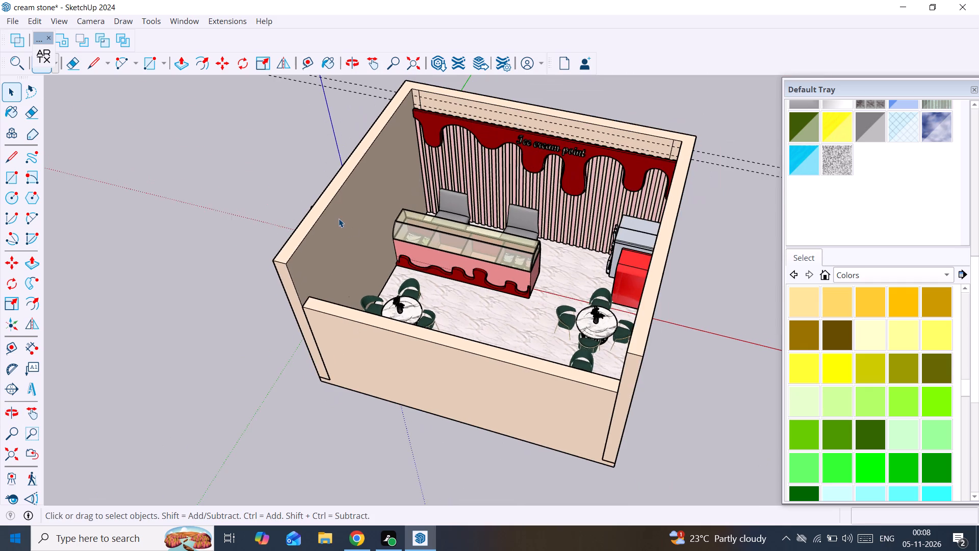
pyautogui.scroll(1, 332, 218)
pyautogui.moveTo(331, 218); pyautogui.dragTo(118, 325, button='middle')
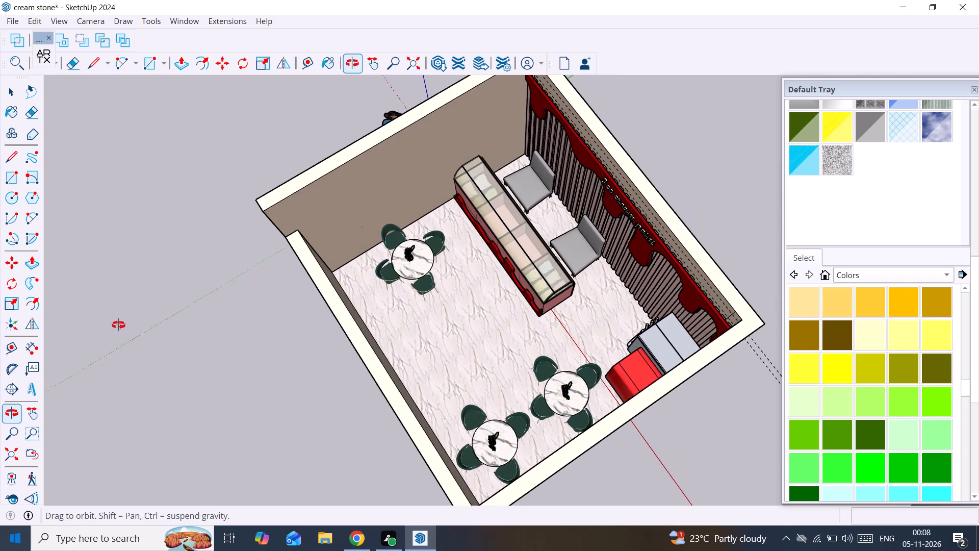
pyautogui.moveTo(118, 325); pyautogui.dragTo(123, 320, button='middle')
pyautogui.scroll(4, 417, 314)
pyautogui.moveTo(414, 280); pyautogui.dragTo(392, 126, button='middle')
pyautogui.scroll(3, 400, 228)
pyautogui.moveTo(403, 229); pyautogui.dragTo(465, 225, button='middle')
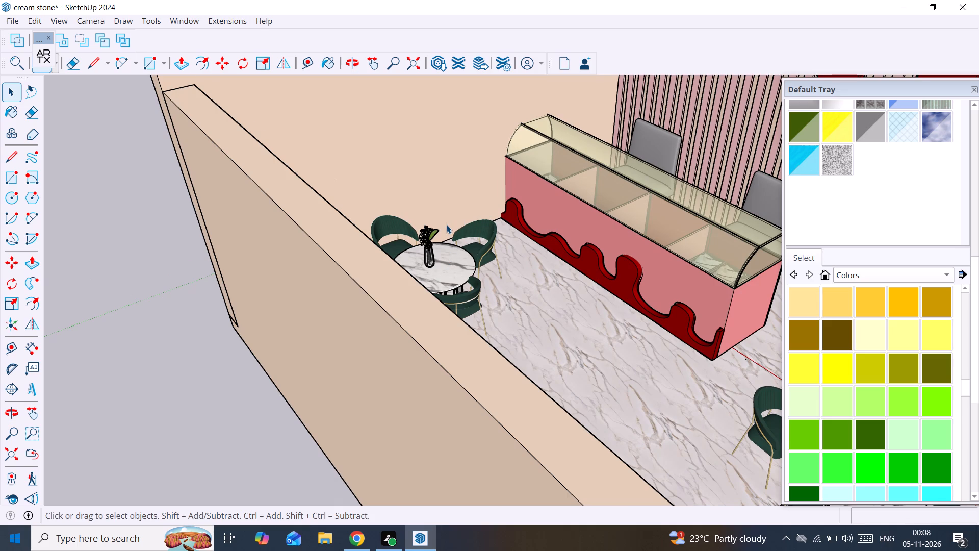
pyautogui.scroll(-3, 446, 224)
pyautogui.moveTo(483, 230); pyautogui.dragTo(717, 323, button='middle')
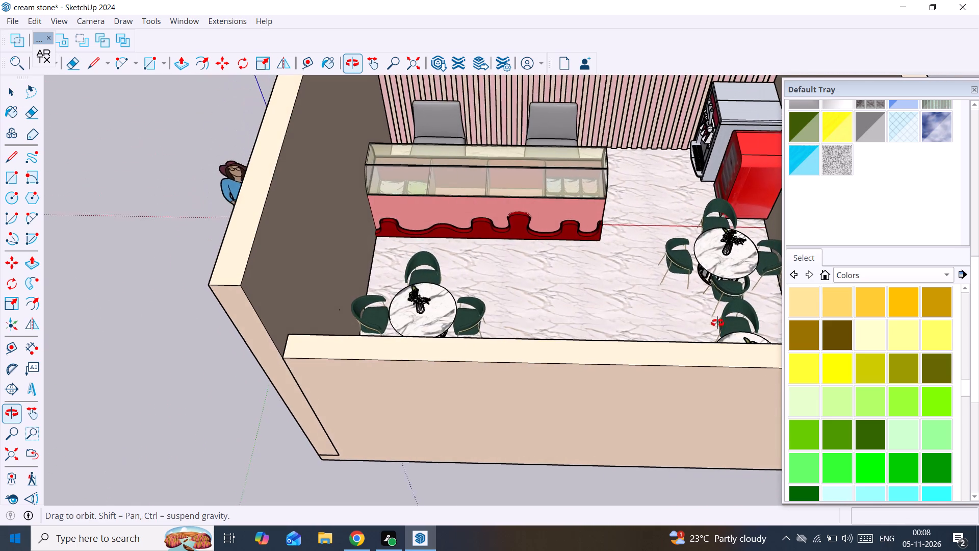
pyautogui.moveTo(717, 323); pyautogui.dragTo(750, 325, button='middle')
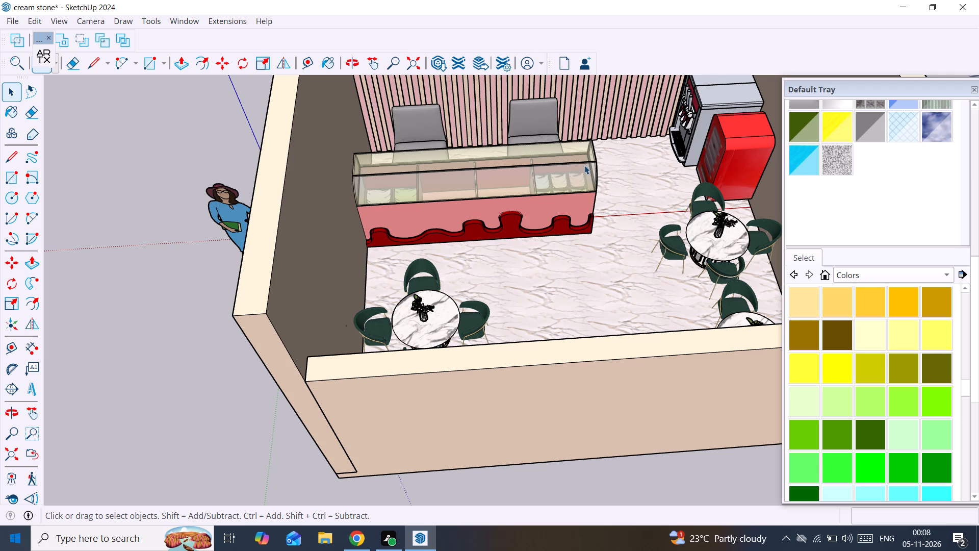
pyautogui.moveTo(582, 174); pyautogui.dragTo(616, 187, button='middle')
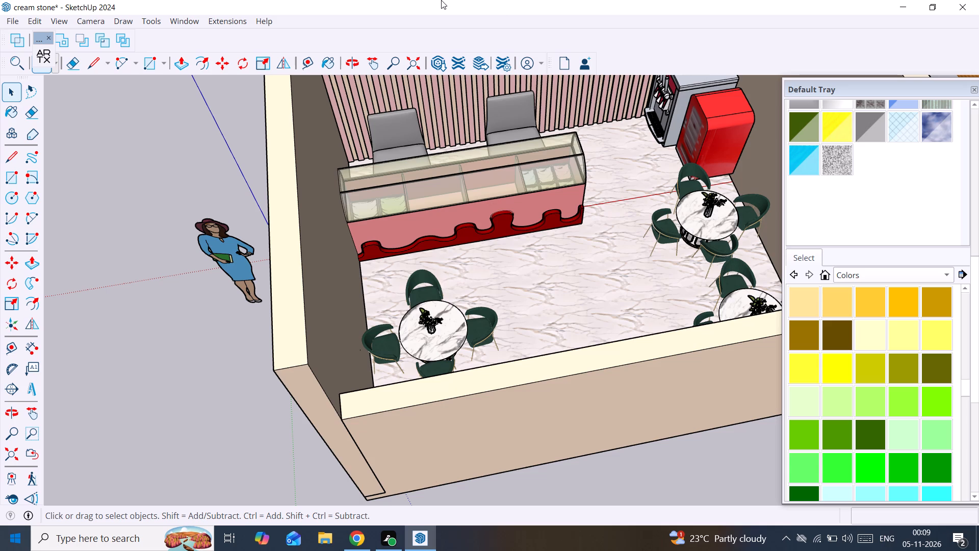
pyautogui.scroll(-3, 442, 242)
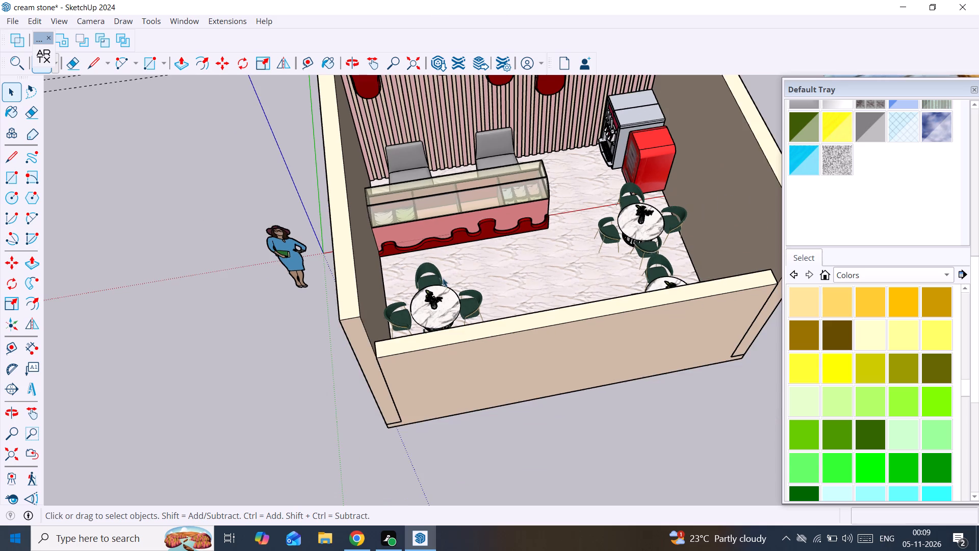
pyautogui.moveTo(442, 312); pyautogui.dragTo(121, 325, button='middle')
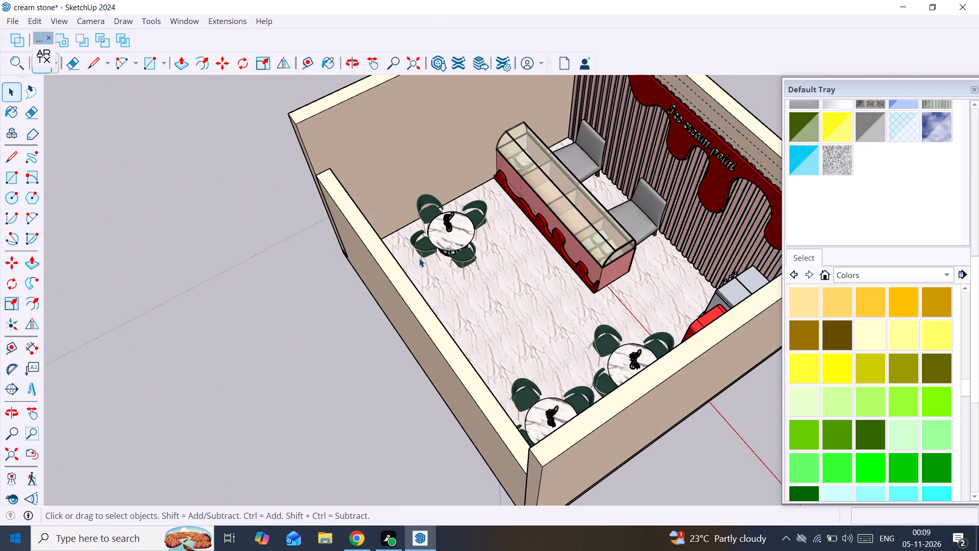
pyautogui.scroll(1, 439, 254)
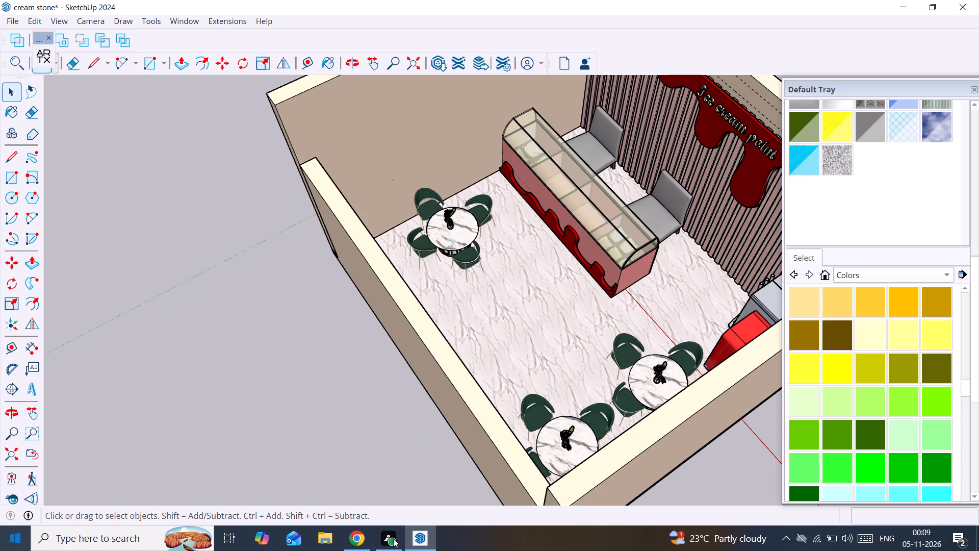
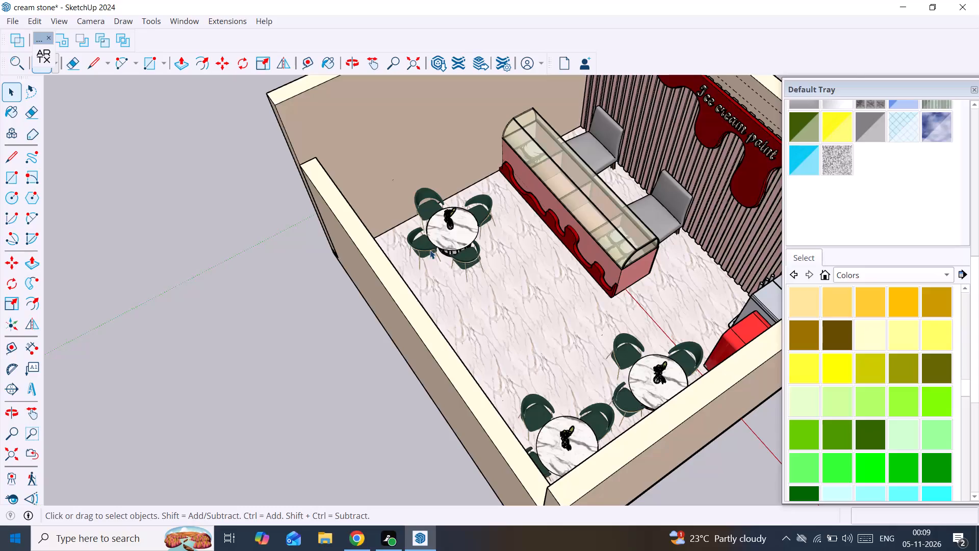
# Examine the shop interior from several sides, checking the table groups, display counter and the machines in the corner.
pyautogui.scroll(2, 436, 236)
pyautogui.moveTo(448, 236); pyautogui.dragTo(379, 241, button='middle')
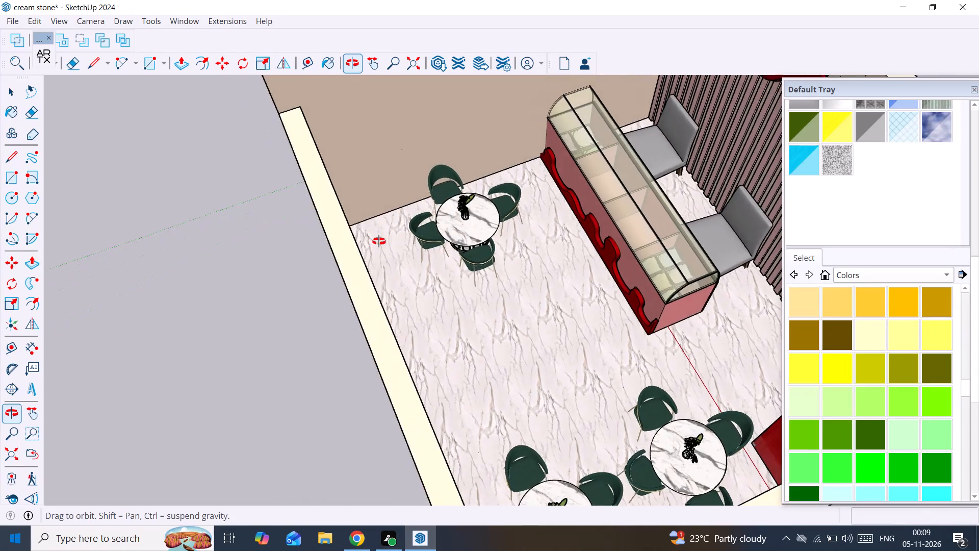
pyautogui.moveTo(379, 241); pyautogui.dragTo(335, 215, button='middle')
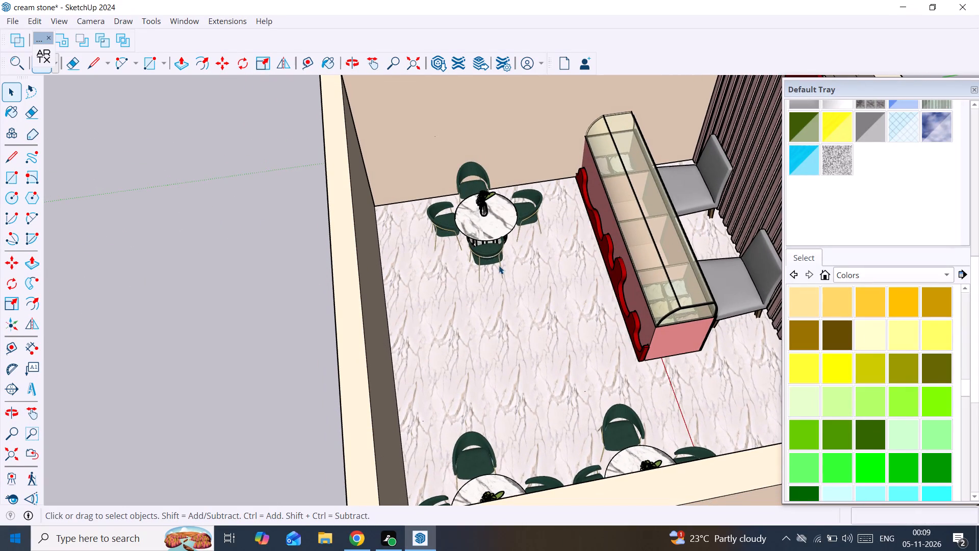
pyautogui.scroll(2, 497, 255)
pyautogui.moveTo(492, 254); pyautogui.dragTo(458, 262, button='middle')
pyautogui.scroll(-3, 458, 262)
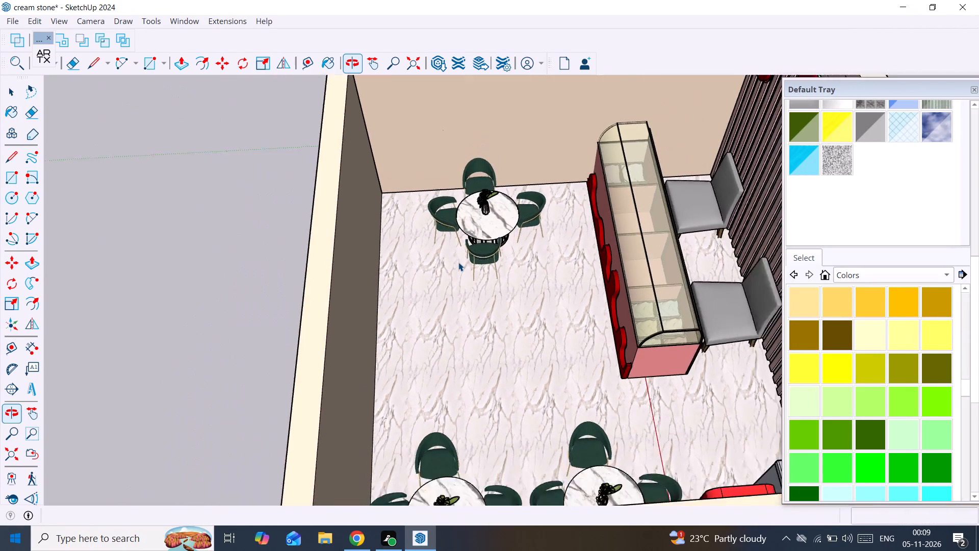
pyautogui.scroll(-4, 458, 262)
pyautogui.moveTo(460, 275); pyautogui.dragTo(626, 353, button='middle')
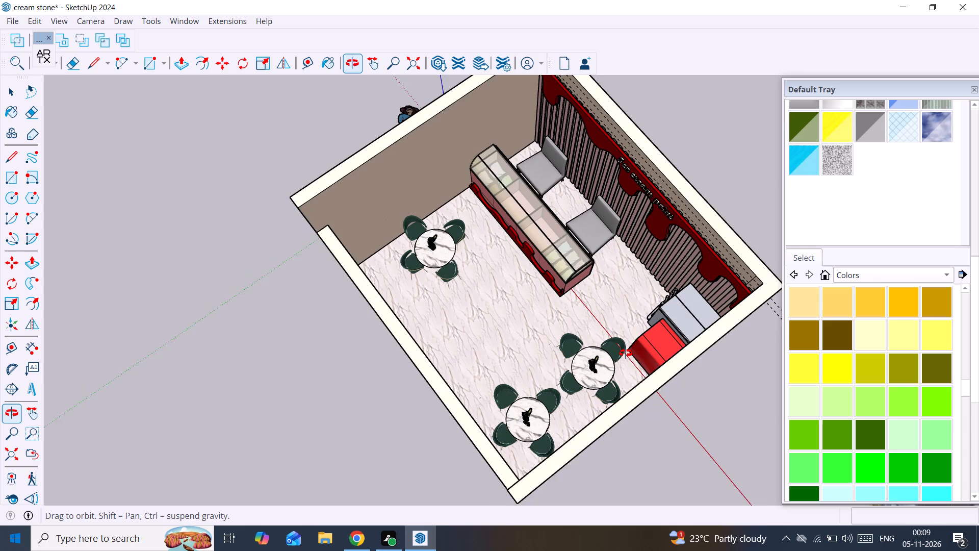
pyautogui.moveTo(626, 353); pyautogui.dragTo(626, 353, button='middle')
pyautogui.scroll(2, 560, 380)
pyautogui.moveTo(421, 328); pyautogui.dragTo(694, 381, button='middle')
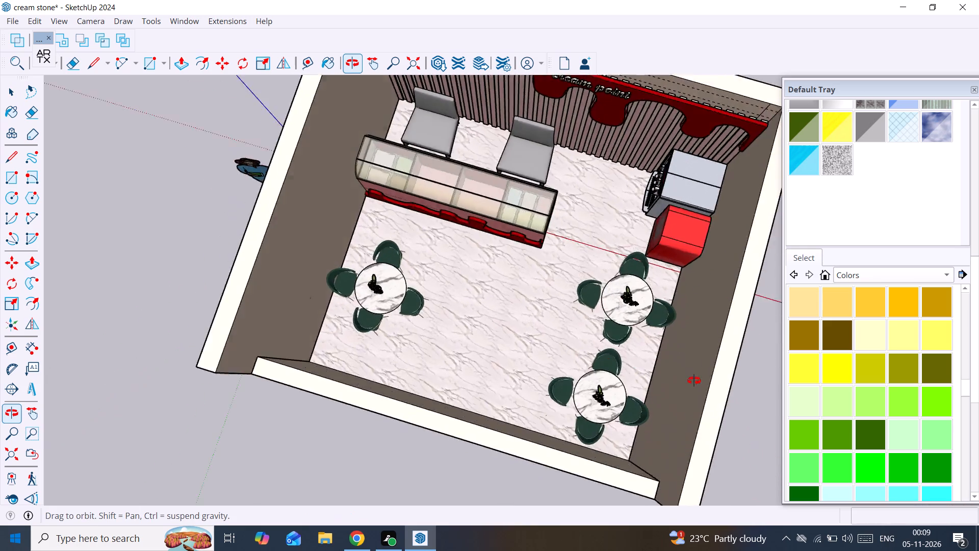
pyautogui.moveTo(694, 381); pyautogui.dragTo(897, 343, button='middle')
pyautogui.scroll(3, 557, 247)
pyautogui.moveTo(527, 201); pyautogui.dragTo(636, 110, button='middle')
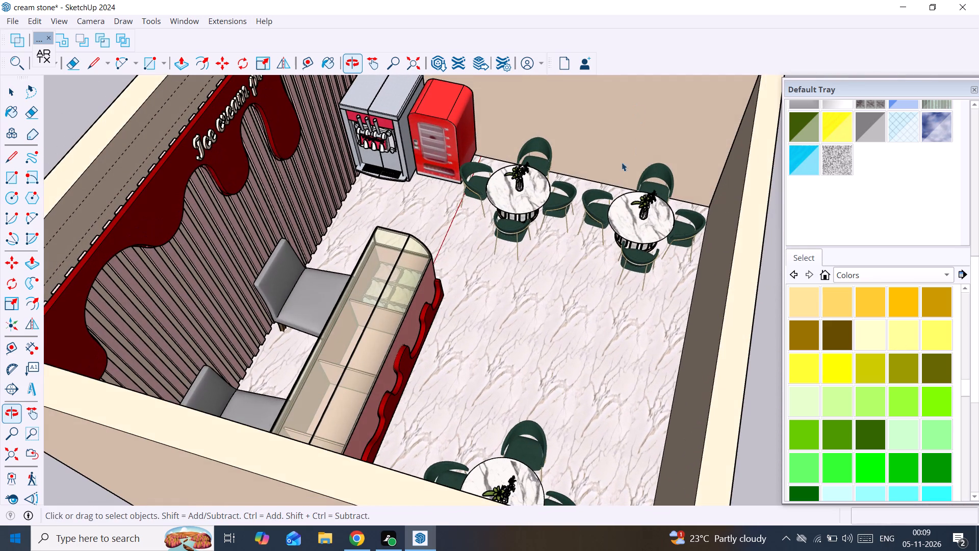
pyautogui.scroll(-1, 445, 179)
pyautogui.moveTo(445, 179); pyautogui.dragTo(436, 238, button='middle')
pyautogui.moveTo(443, 235); pyautogui.dragTo(505, 218, button='middle')
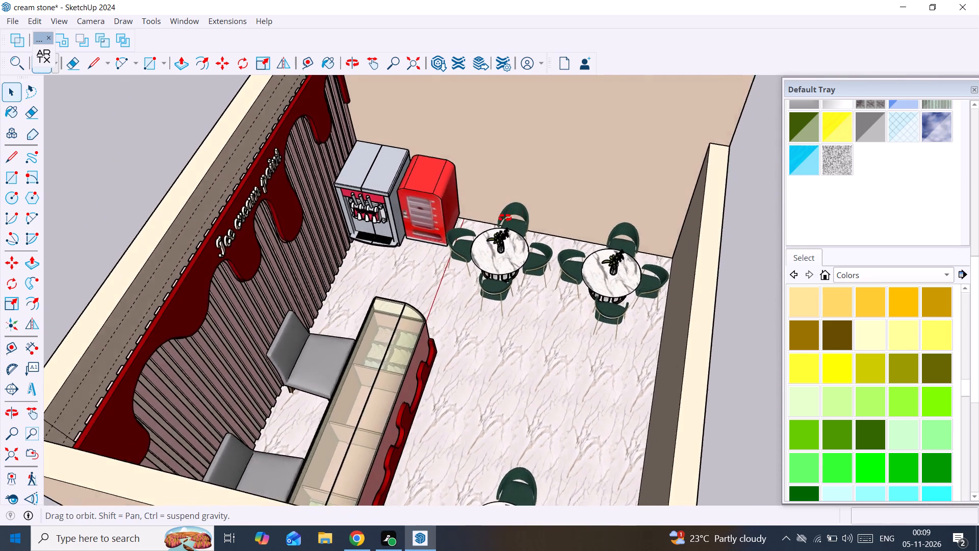
pyautogui.moveTo(505, 218); pyautogui.dragTo(495, 235, button='middle')
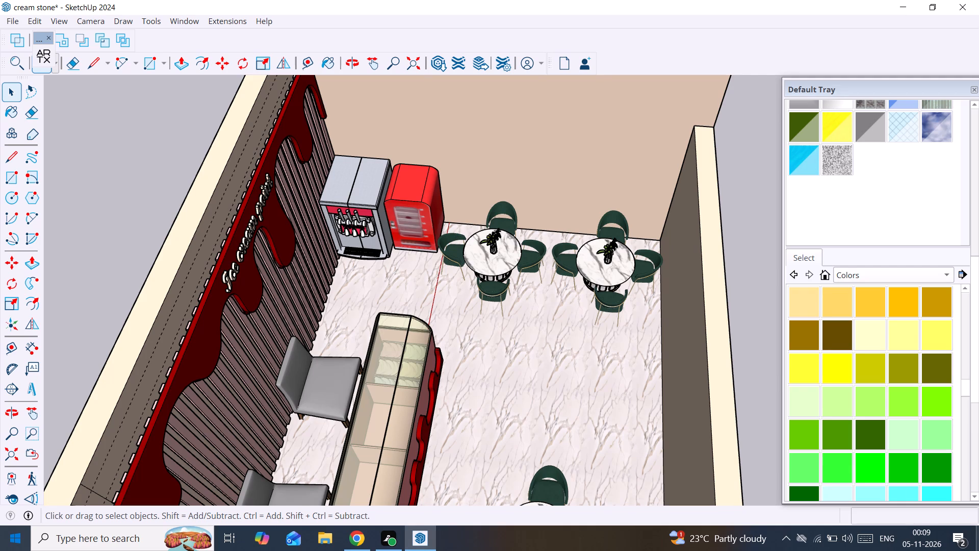
# Scale the grey soft-serve ice cream machine in the corner taller along the blue axis by 1.23.
pyautogui.scroll(1, 392, 203)
pyautogui.moveTo(346, 214); pyautogui.dragTo(367, 95, button='middle')
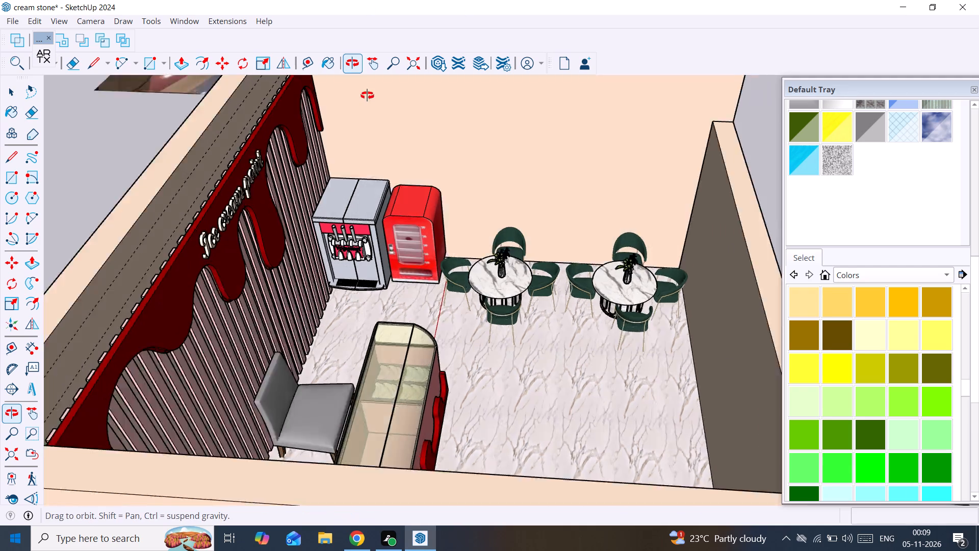
pyautogui.moveTo(367, 95); pyautogui.dragTo(368, 94, button='middle')
pyautogui.moveTo(371, 151); pyautogui.dragTo(352, 218, button='middle')
pyautogui.click(351, 219)
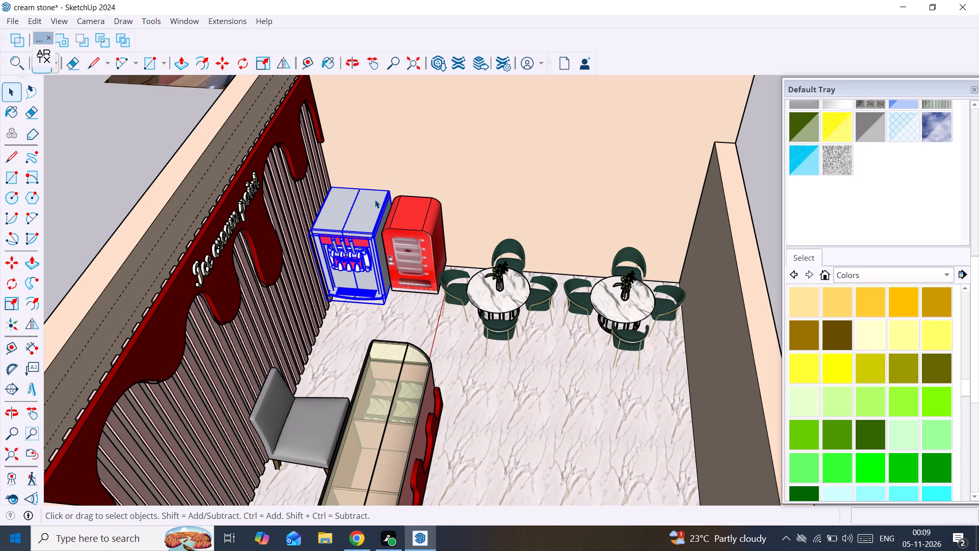
pyautogui.press('s')
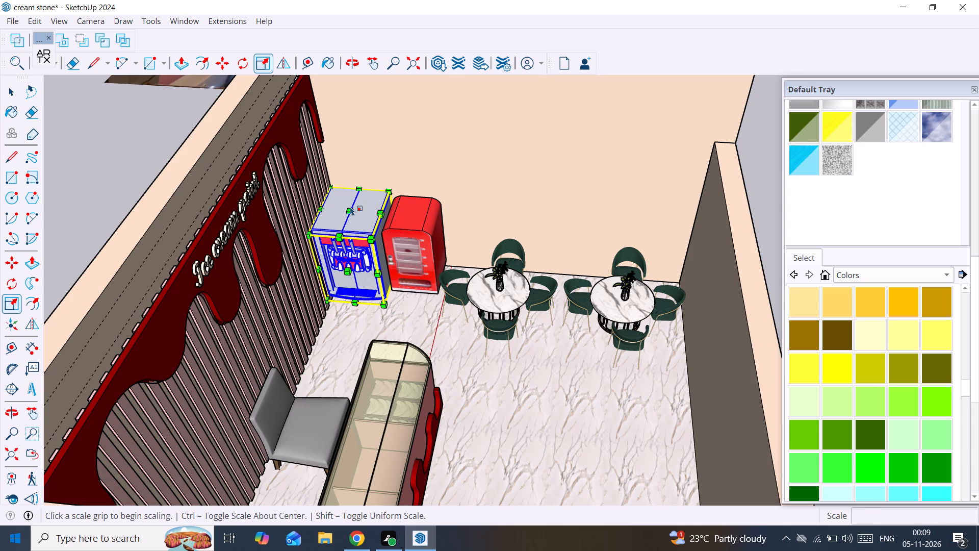
pyautogui.moveTo(349, 208); pyautogui.dragTo(360, 193)
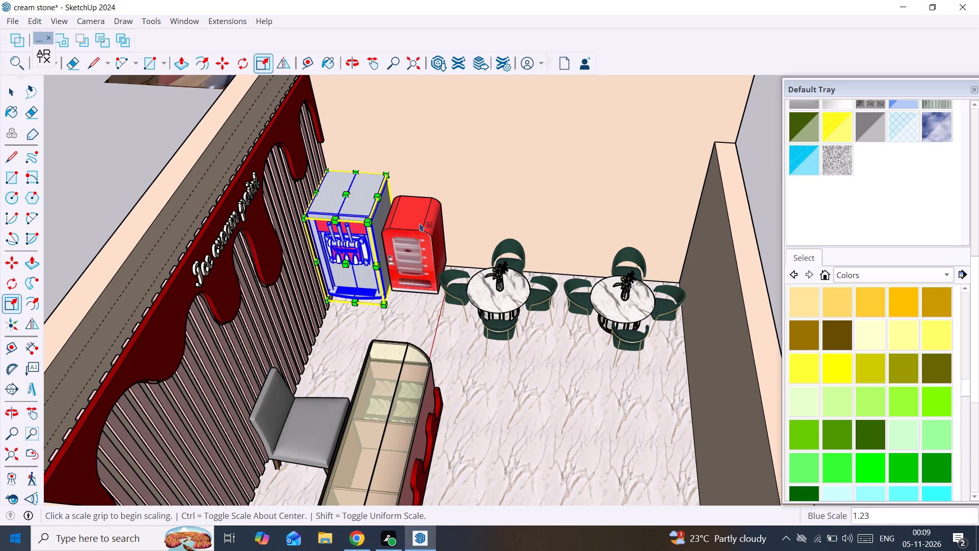
pyautogui.press('space')
# Scale the red vending machine taller along the blue axis to roughly the ice cream machine's height, and clear the selection.
pyautogui.click(420, 223)
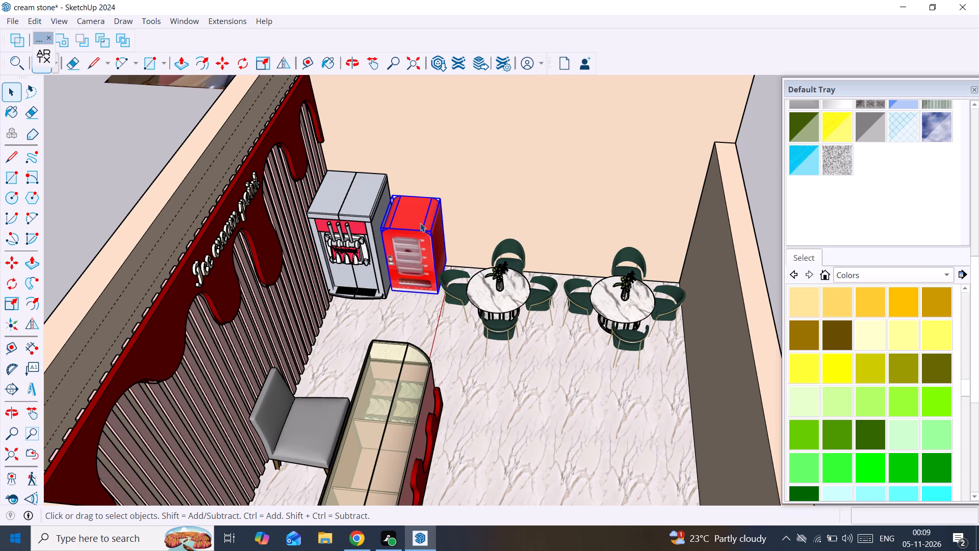
pyautogui.press('s')
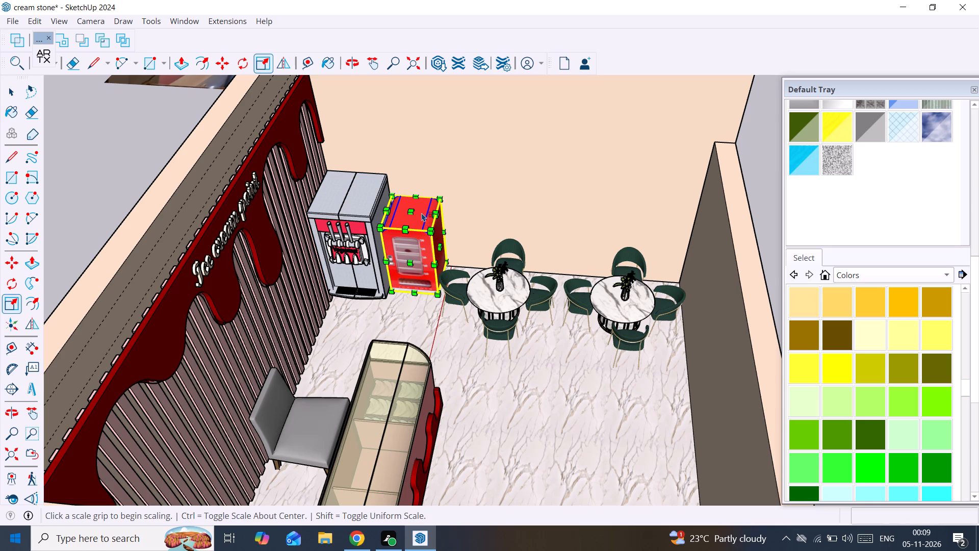
pyautogui.moveTo(408, 211); pyautogui.dragTo(422, 191)
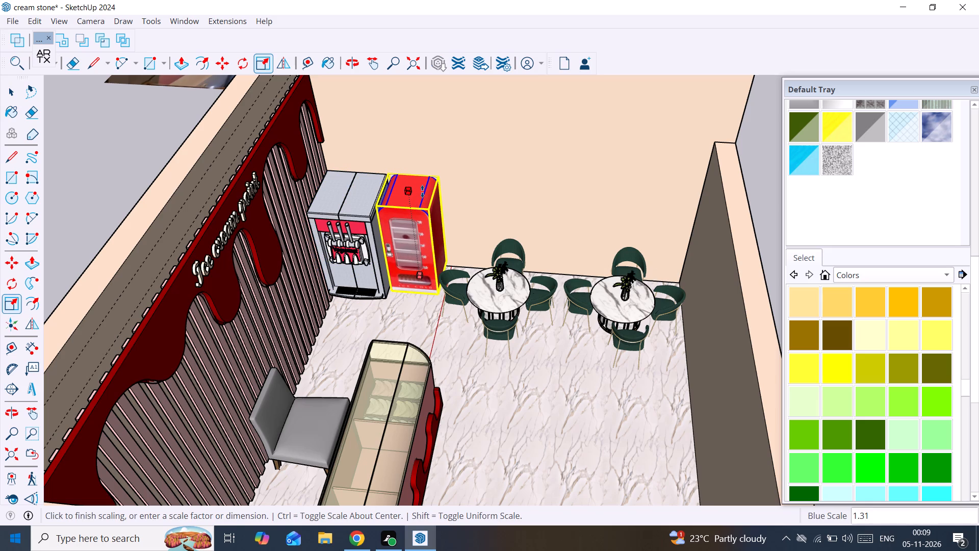
pyautogui.moveTo(422, 191); pyautogui.dragTo(423, 195)
pyautogui.scroll(-2, 471, 190)
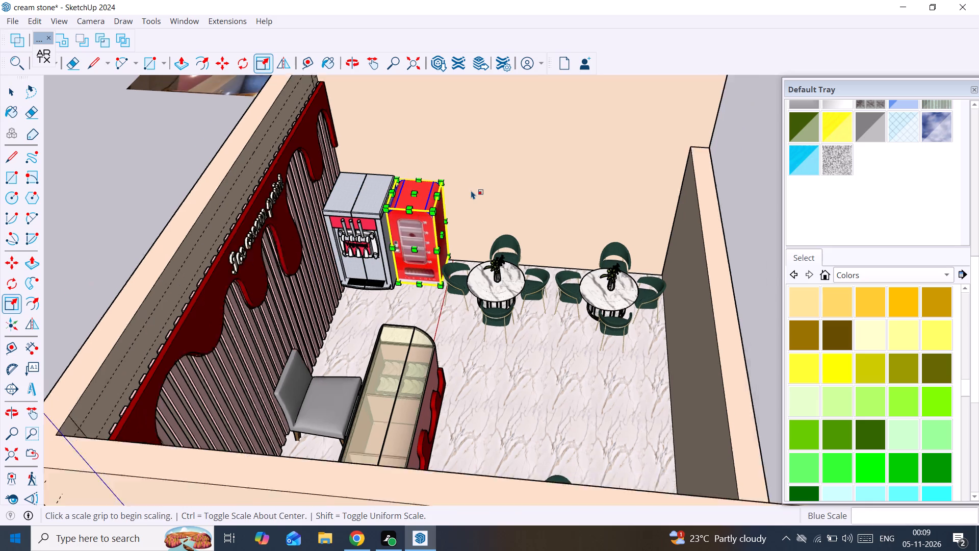
pyautogui.scroll(-5, 471, 190)
pyautogui.moveTo(471, 190); pyautogui.dragTo(239, 161, button='middle')
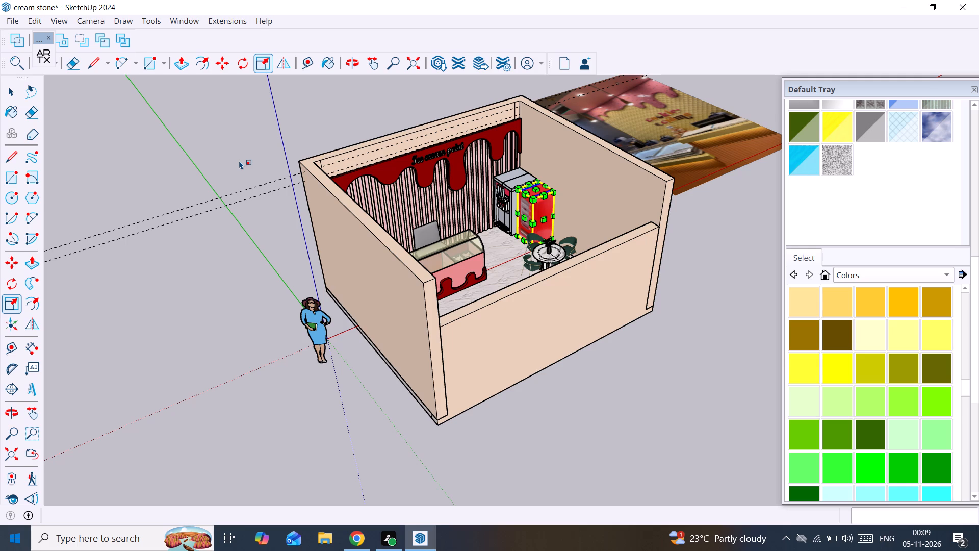
pyautogui.press('space')
pyautogui.press('space')
pyautogui.click(241, 158)
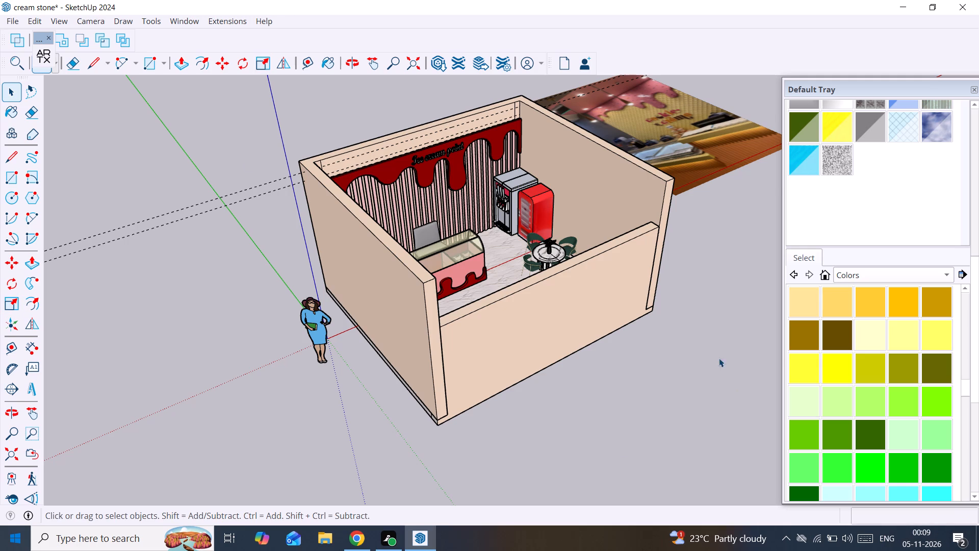
# Review the whole shop from outside and above, checking the machines, counter, seating and the low front wall.
pyautogui.scroll(1, 462, 224)
pyautogui.scroll(1, 417, 246)
pyautogui.moveTo(417, 246); pyautogui.dragTo(633, 276, button='middle')
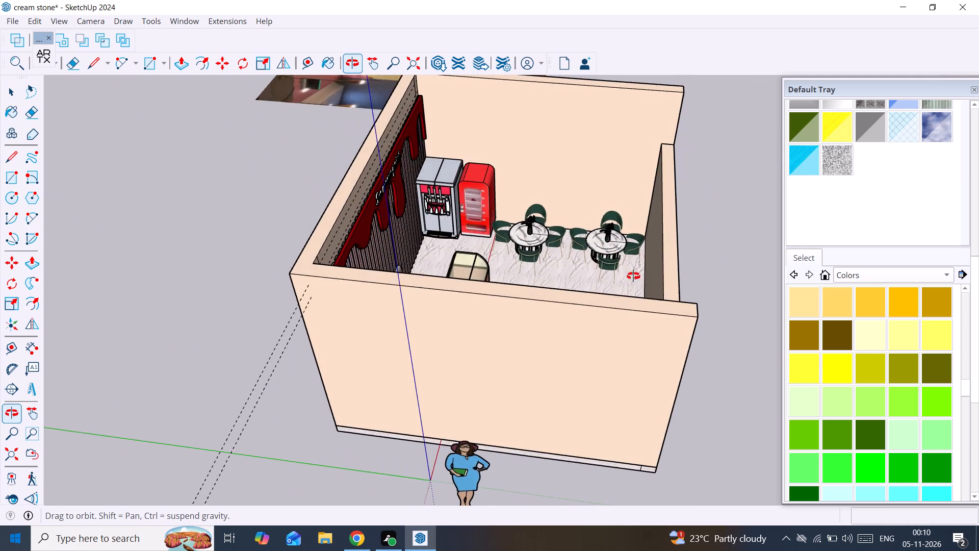
pyautogui.moveTo(633, 276); pyautogui.dragTo(290, 328, button='middle')
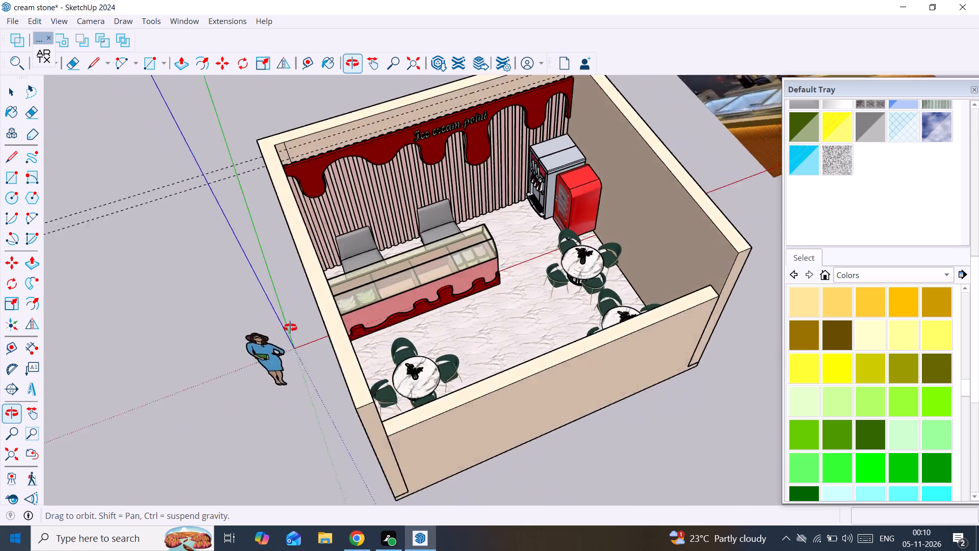
pyautogui.moveTo(290, 328); pyautogui.dragTo(563, 319, button='middle')
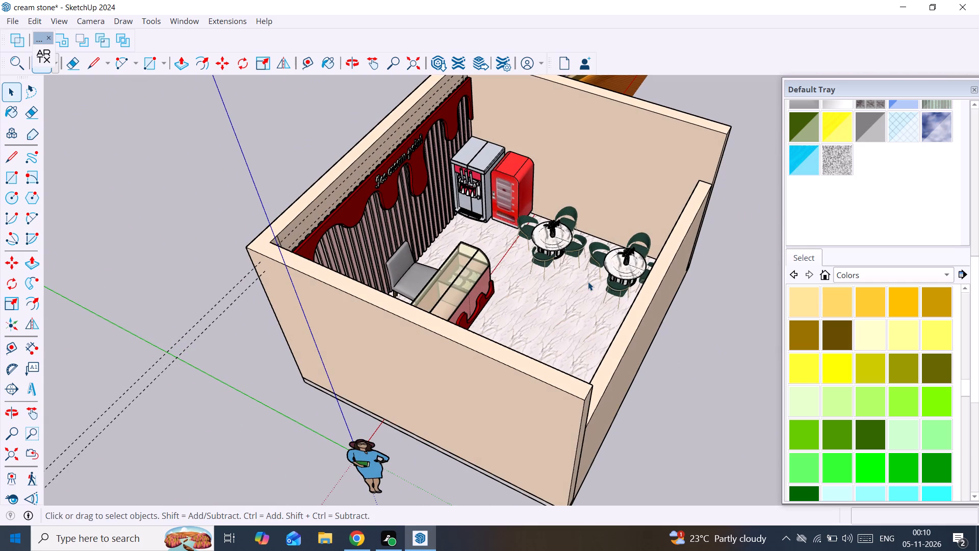
pyautogui.moveTo(587, 282); pyautogui.dragTo(500, 279, button='middle')
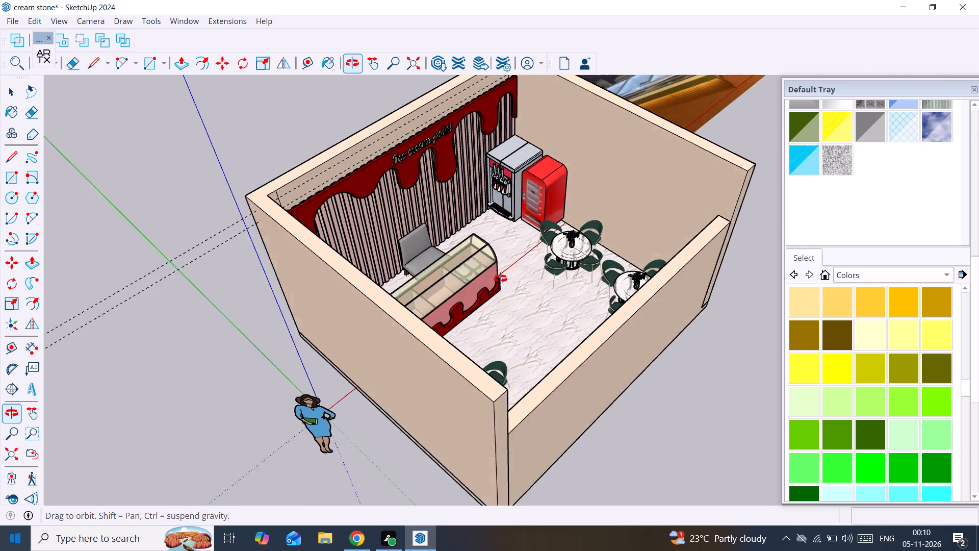
pyautogui.moveTo(500, 279); pyautogui.dragTo(405, 256, button='middle')
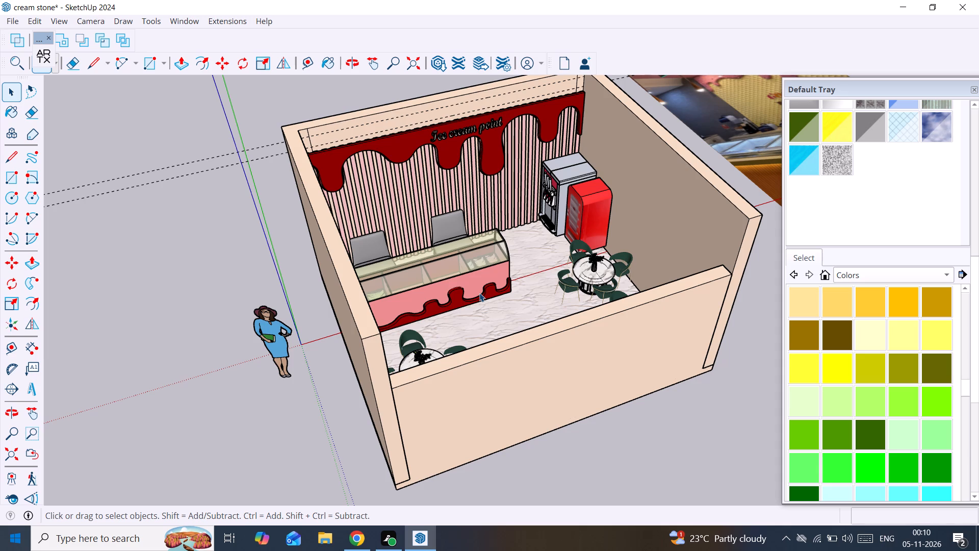
pyautogui.scroll(1, 484, 296)
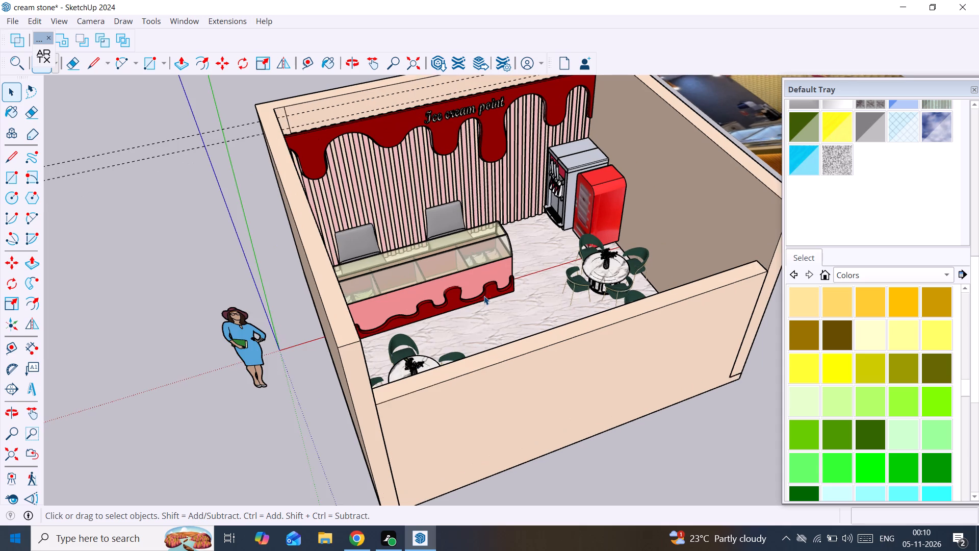
pyautogui.moveTo(484, 296); pyautogui.dragTo(377, 391, button='middle')
pyautogui.scroll(1, 426, 341)
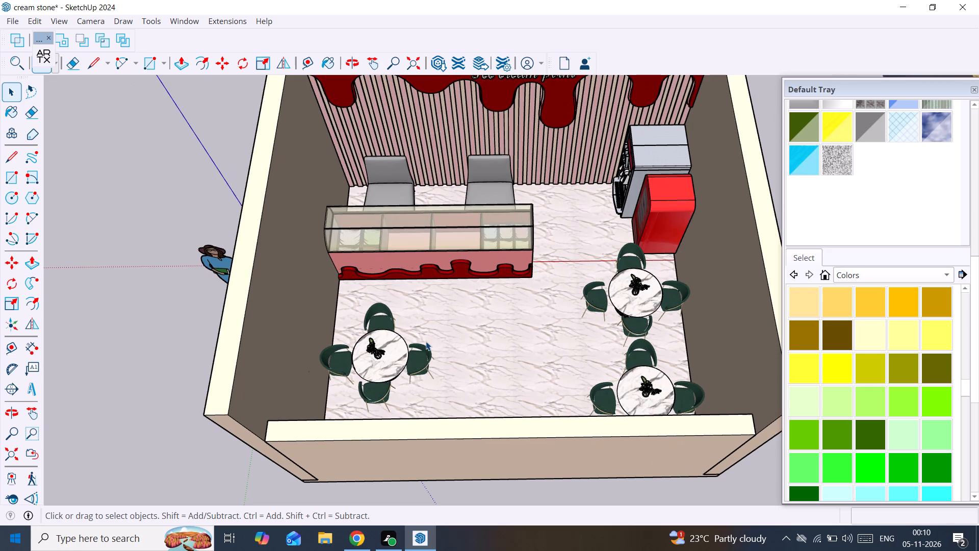
pyautogui.scroll(-2, 468, 386)
pyautogui.moveTo(496, 389); pyautogui.dragTo(552, 233, button='middle')
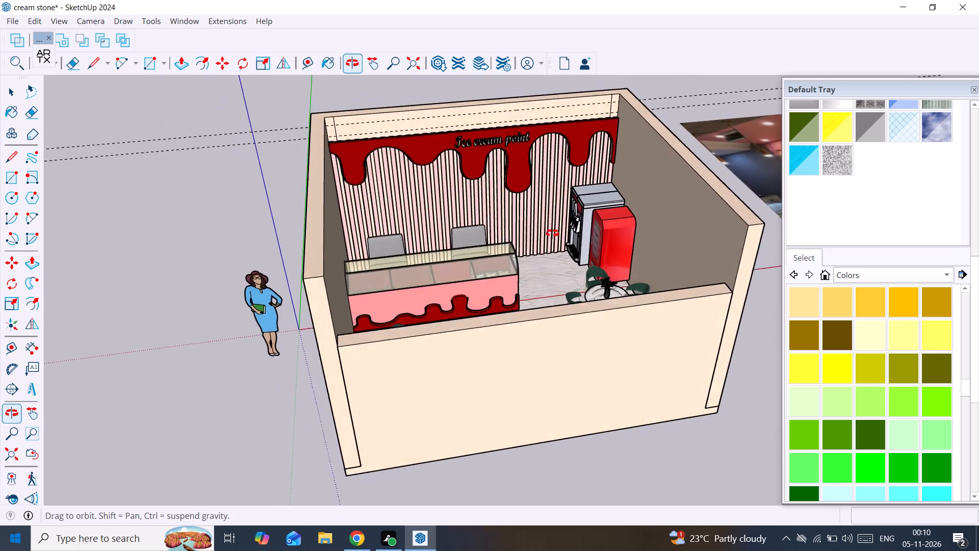
pyautogui.moveTo(552, 233); pyautogui.dragTo(61, 371, button='middle')
# Open the walls group for editing and raise the low front wall's top face about 3' 6", level with the side walls.
pyautogui.scroll(1, 383, 254)
pyautogui.moveTo(383, 254); pyautogui.dragTo(296, 302, button='middle')
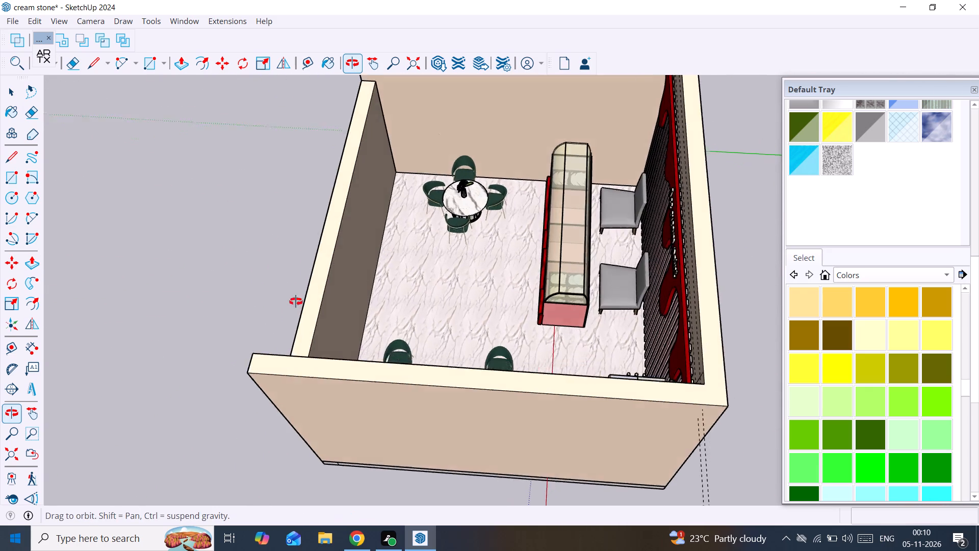
pyautogui.moveTo(296, 302); pyautogui.dragTo(94, 328, button='middle')
pyautogui.doubleClick(475, 157)
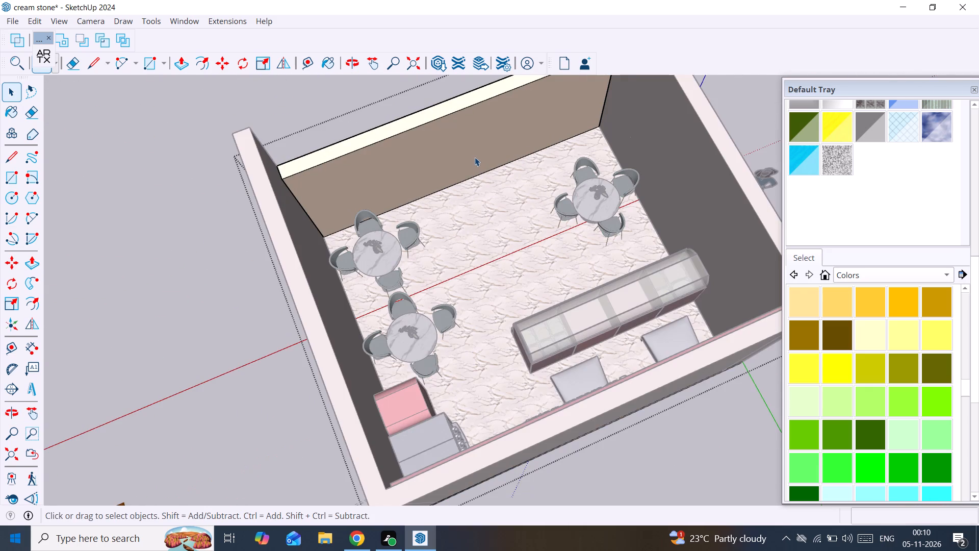
pyautogui.scroll(1, 474, 158)
pyautogui.moveTo(472, 158); pyautogui.dragTo(383, 73, button='middle')
pyautogui.scroll(2, 472, 187)
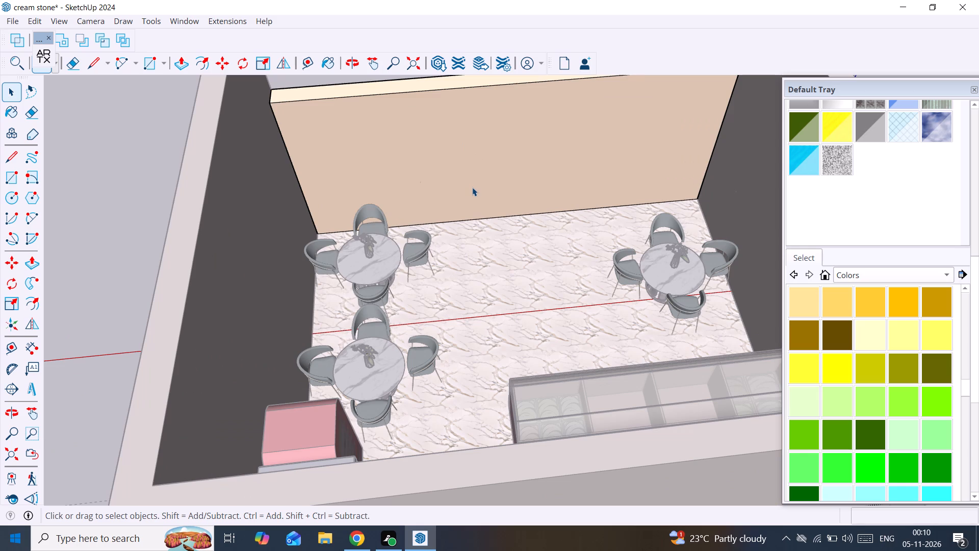
pyautogui.scroll(-3, 471, 184)
pyautogui.moveTo(471, 181); pyautogui.dragTo(429, 297, button='middle')
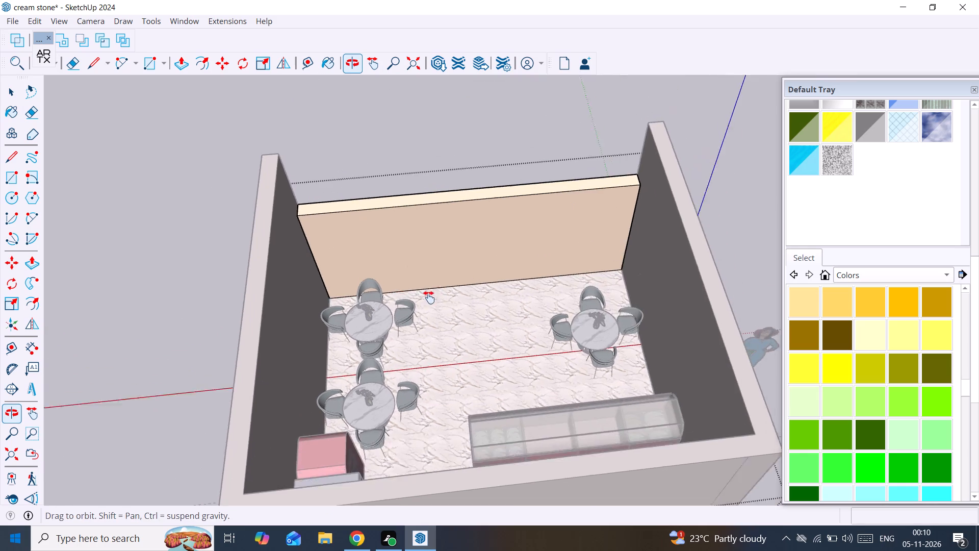
pyautogui.moveTo(429, 297); pyautogui.dragTo(428, 299, button='middle')
pyautogui.scroll(1, 428, 286)
pyautogui.moveTo(428, 281); pyautogui.dragTo(444, 238, button='middle')
pyautogui.click(446, 231)
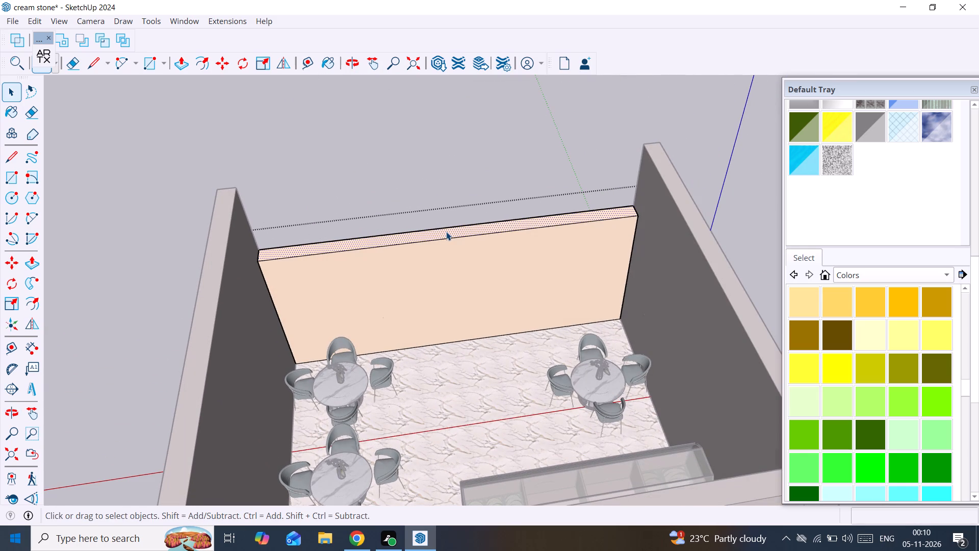
pyautogui.press('p')
pyautogui.click(446, 232)
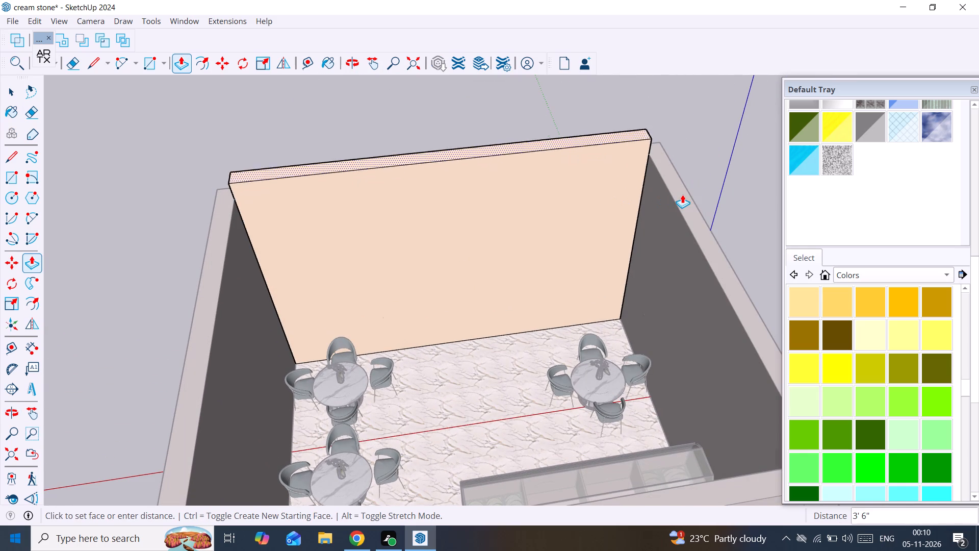
pyautogui.click(683, 195)
pyautogui.press('space')
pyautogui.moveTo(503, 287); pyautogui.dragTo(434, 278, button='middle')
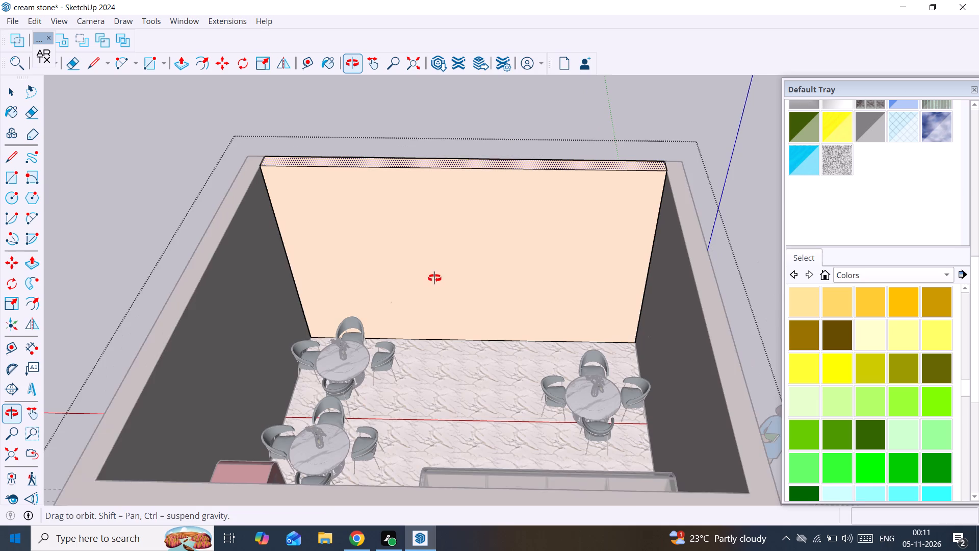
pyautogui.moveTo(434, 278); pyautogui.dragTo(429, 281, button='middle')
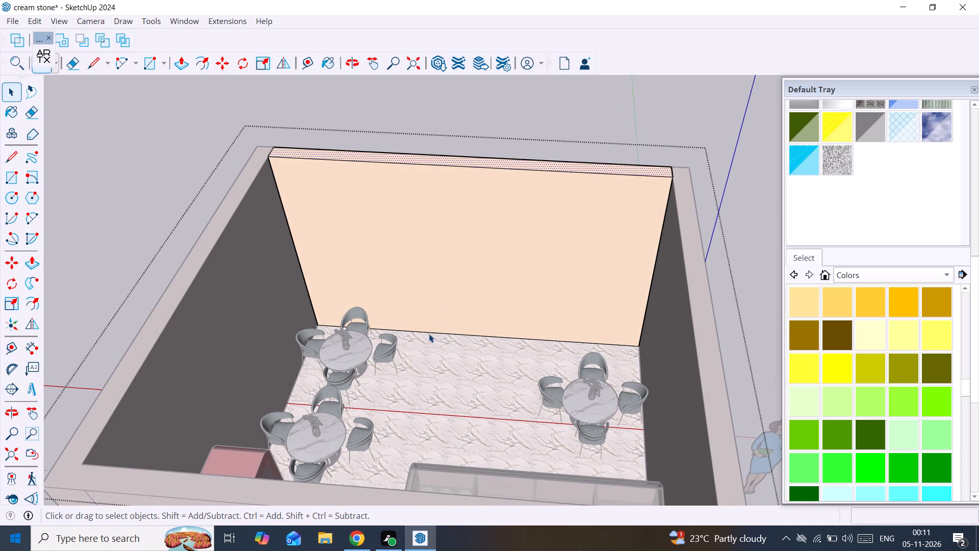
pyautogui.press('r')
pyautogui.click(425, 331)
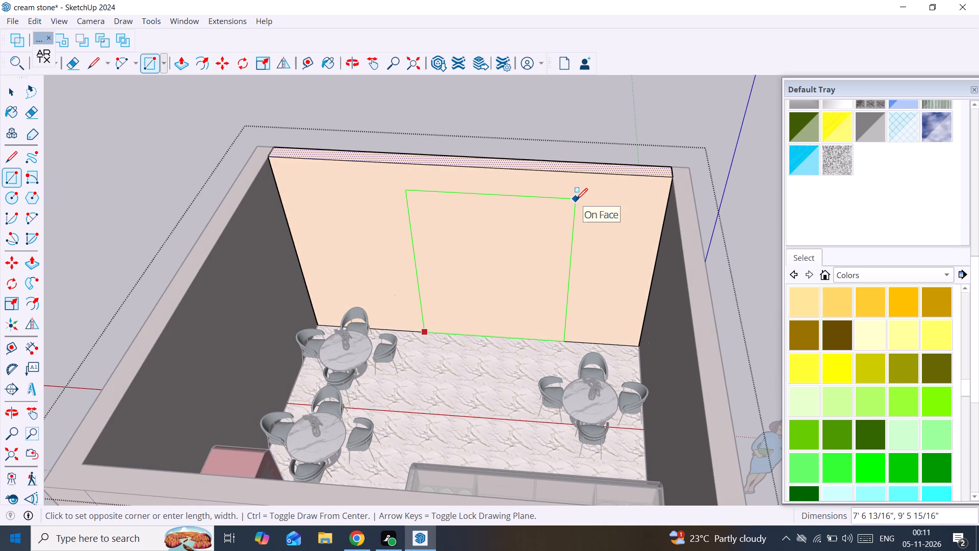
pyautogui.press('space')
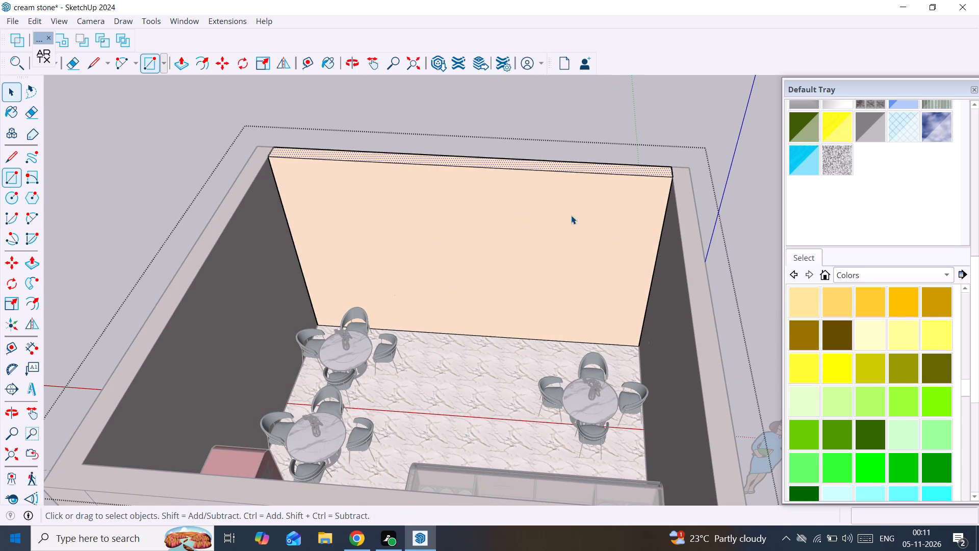
# Place a horizontal guide 6" below the top edge on the front wall's inner face.
pyautogui.scroll(-3, 482, 228)
pyautogui.moveTo(483, 227); pyautogui.dragTo(576, 222, button='middle')
pyautogui.press('t')
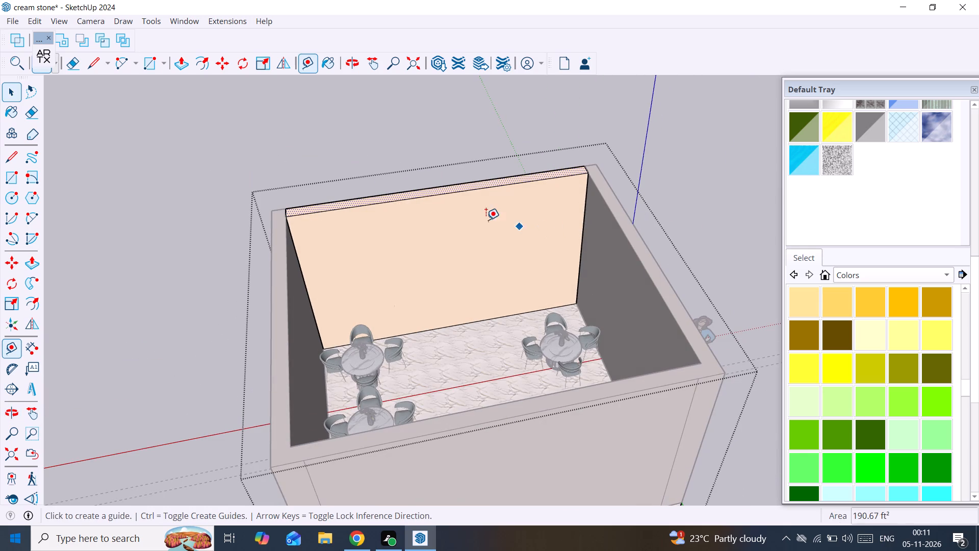
pyautogui.click(469, 193)
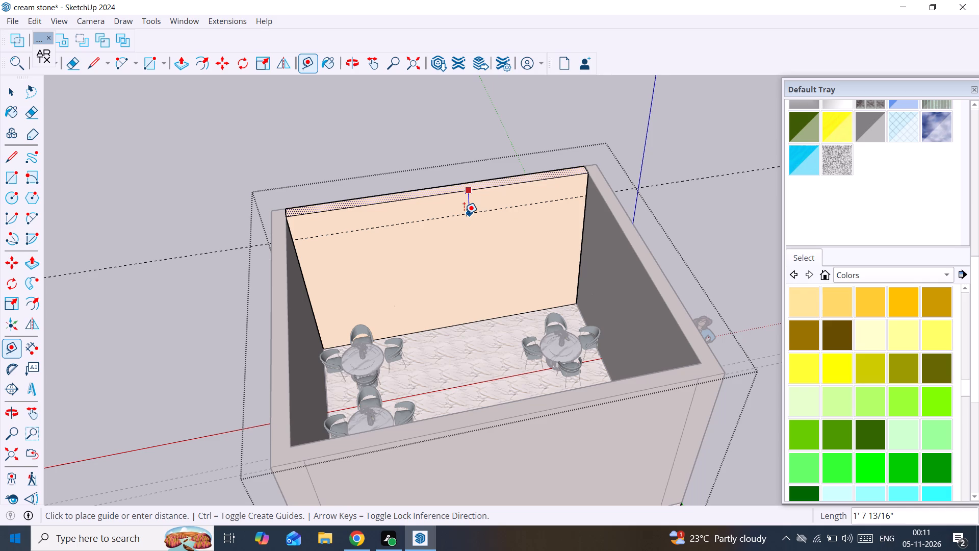
pyautogui.press('6')
pyautogui.hotkey('shift', '"')
pyautogui.press('Return')
# Place a second horizontal guide on the front wall's inner face, 8" below the first guide.
pyautogui.scroll(6, 466, 213)
pyautogui.moveTo(467, 206); pyautogui.dragTo(456, 129, button='middle')
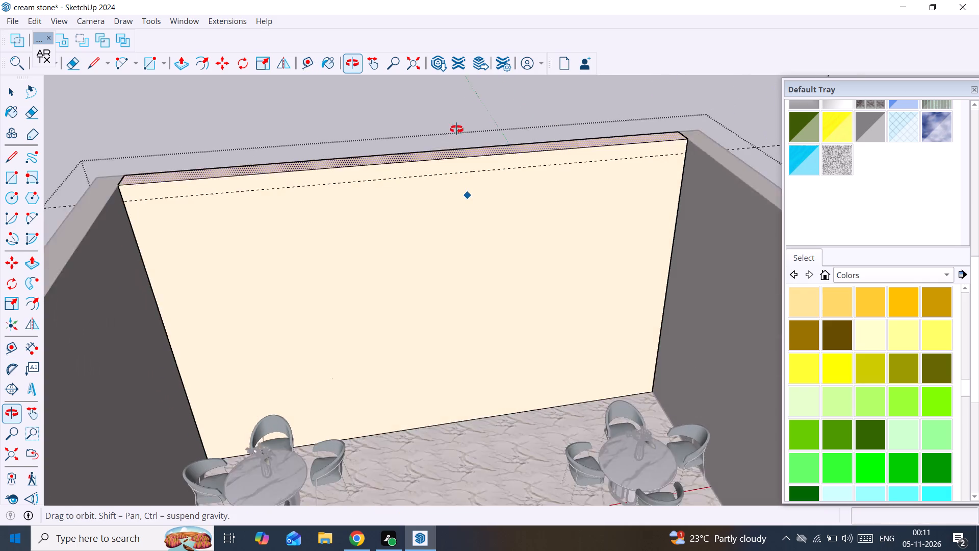
pyautogui.moveTo(456, 129); pyautogui.dragTo(454, 118, button='middle')
pyautogui.scroll(1, 441, 191)
pyautogui.moveTo(440, 191); pyautogui.dragTo(855, 215, button='middle')
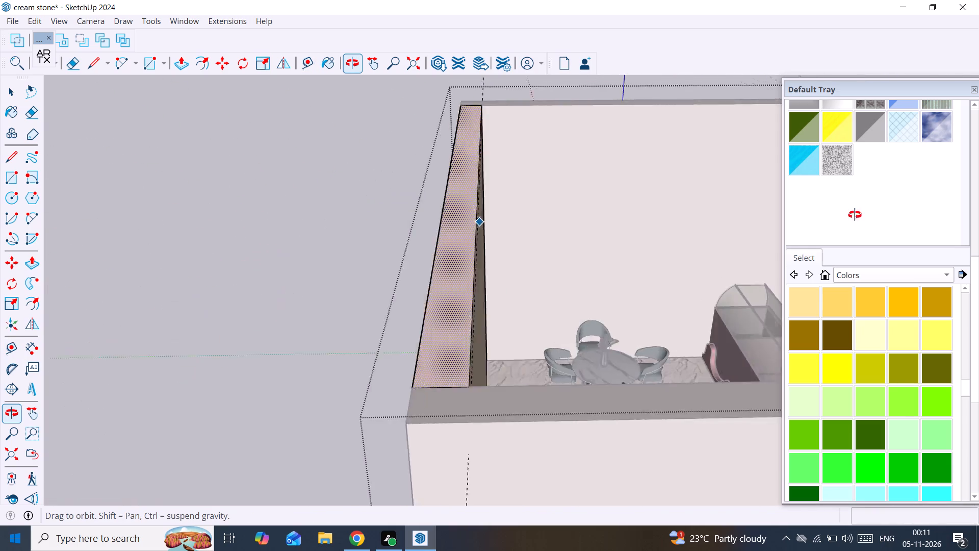
pyautogui.moveTo(855, 215); pyautogui.dragTo(763, 267, button='middle')
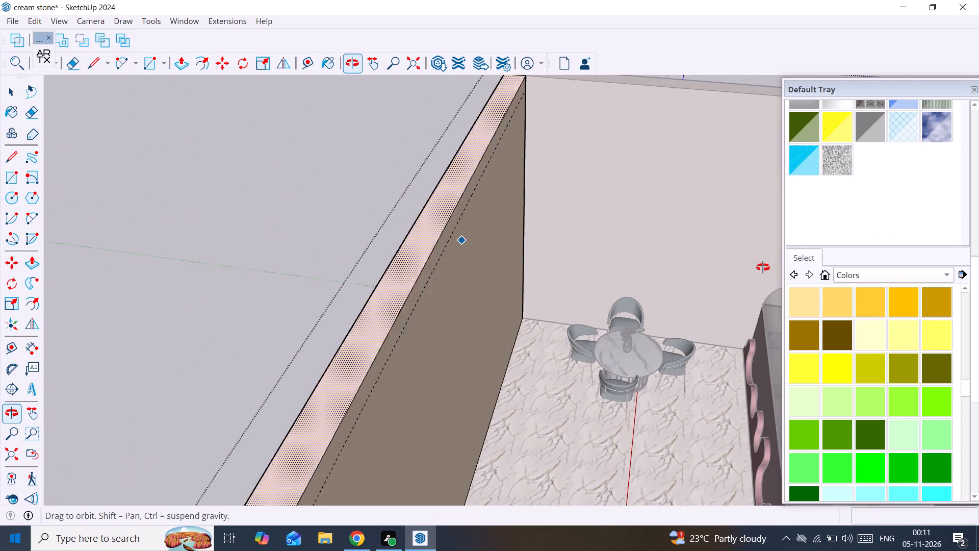
pyautogui.moveTo(763, 267); pyautogui.dragTo(435, 205, button='middle')
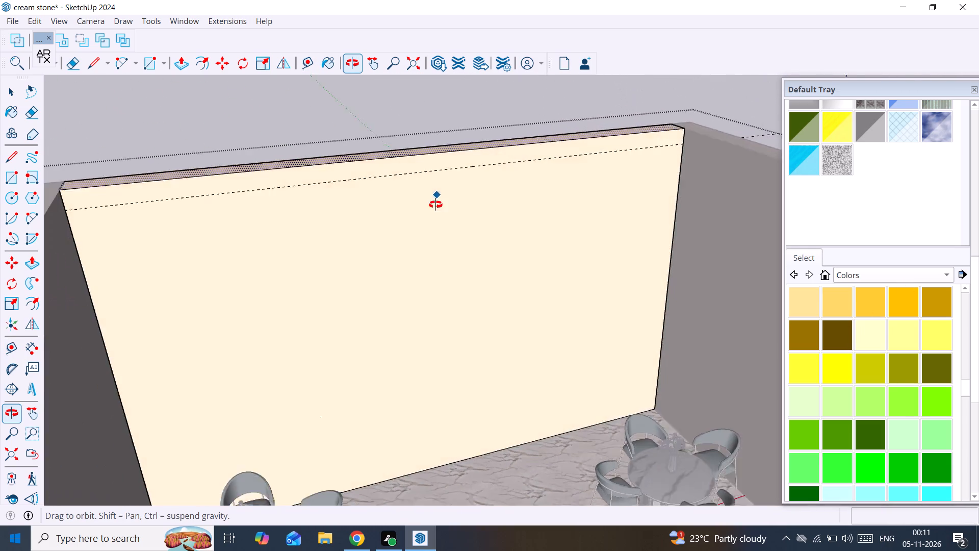
pyautogui.moveTo(435, 205); pyautogui.dragTo(426, 205, button='middle')
pyautogui.click(432, 164)
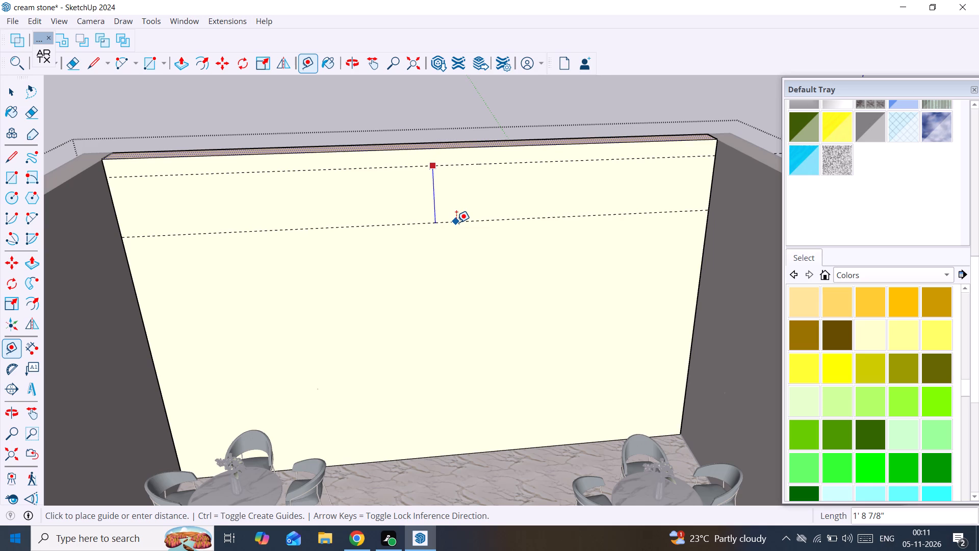
pyautogui.write('8"')
pyautogui.press('Return')
pyautogui.press('space')
pyautogui.press('space')
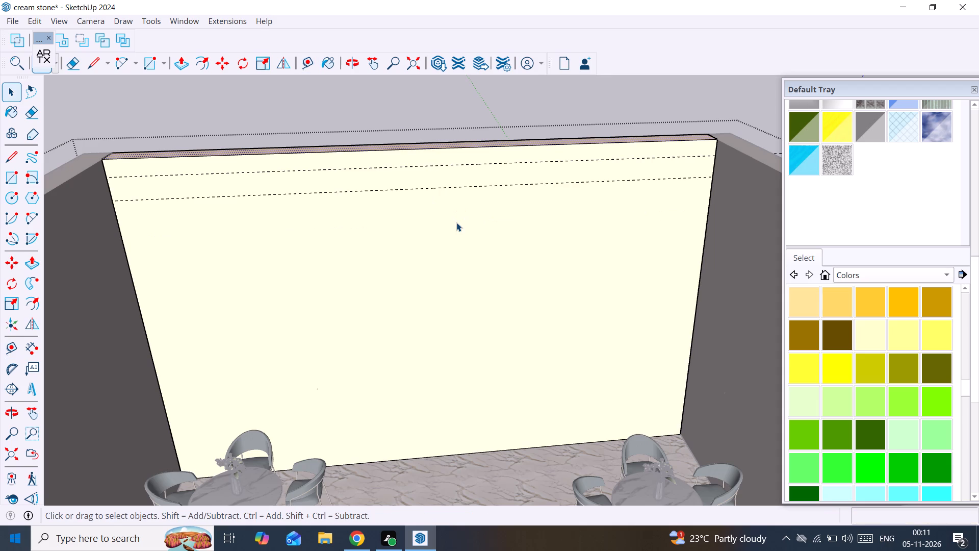
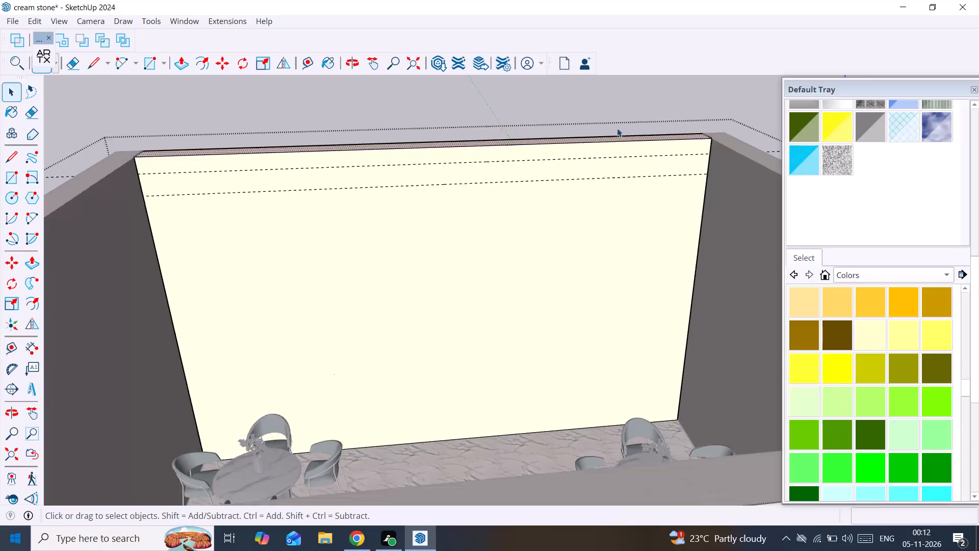
# Inspect the raised front wall and its guides from several angles, together with the counter, machines and seating.
pyautogui.scroll(-4, 616, 148)
pyautogui.moveTo(616, 148); pyautogui.dragTo(267, 236, button='middle')
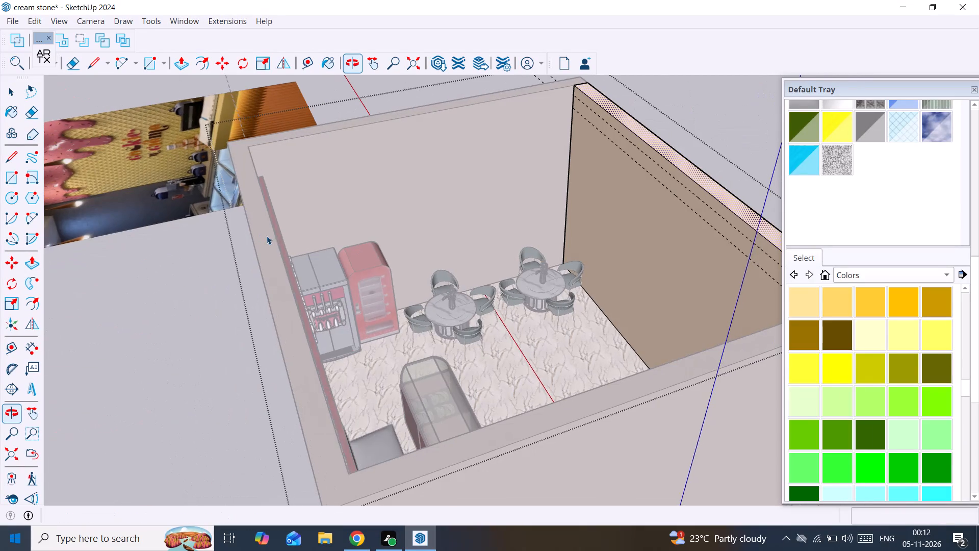
pyautogui.moveTo(561, 275); pyautogui.dragTo(535, 414, button='middle')
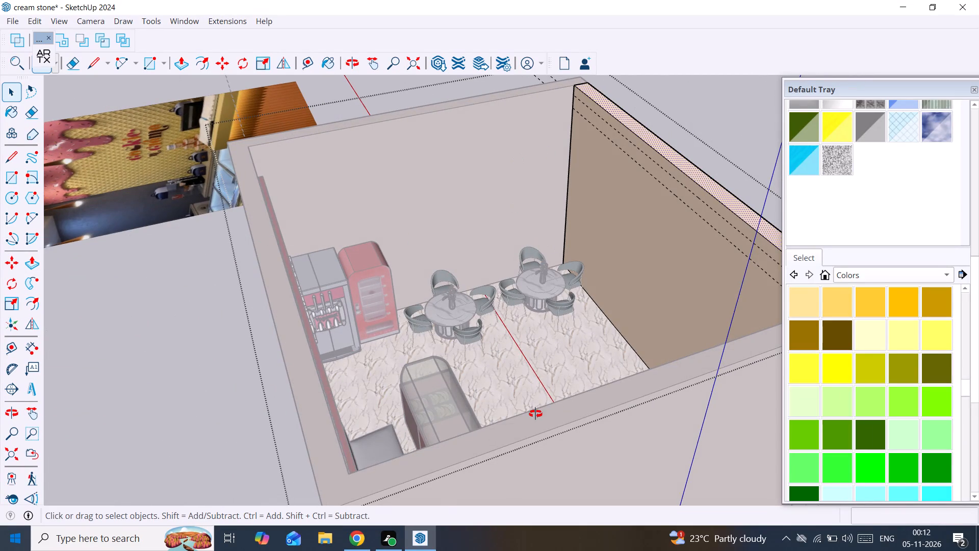
pyautogui.moveTo(535, 414); pyautogui.dragTo(203, 405, button='middle')
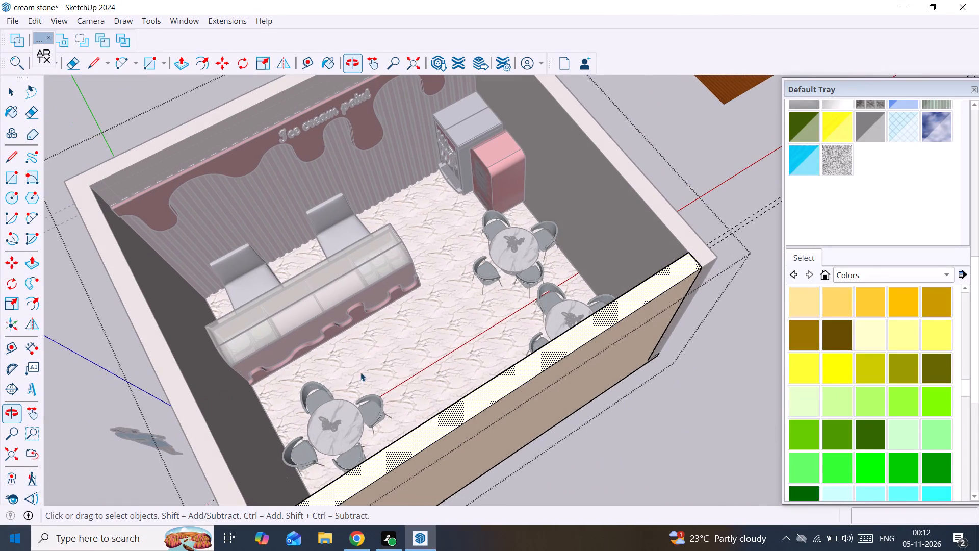
pyautogui.moveTo(518, 362); pyautogui.dragTo(978, 354, button='middle')
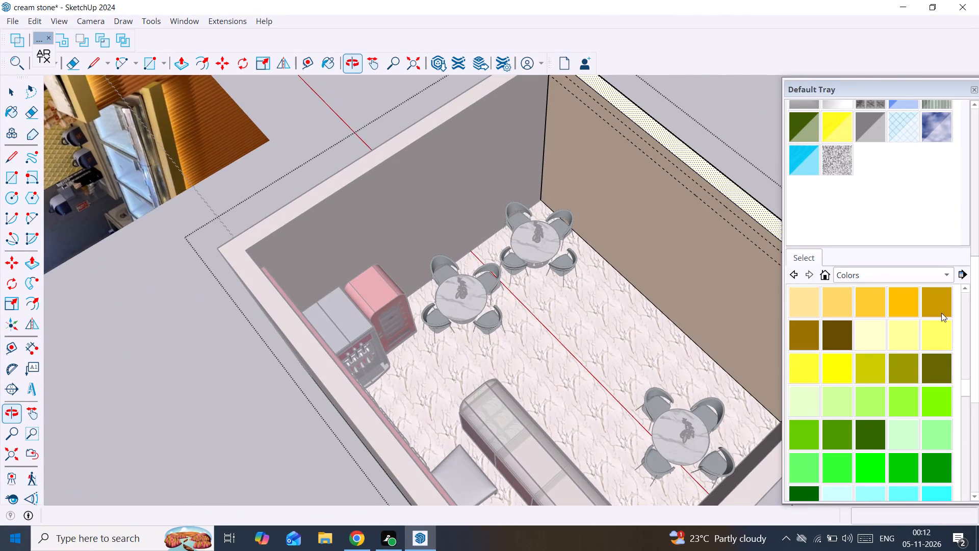
pyautogui.moveTo(565, 262); pyautogui.dragTo(798, 236, button='middle')
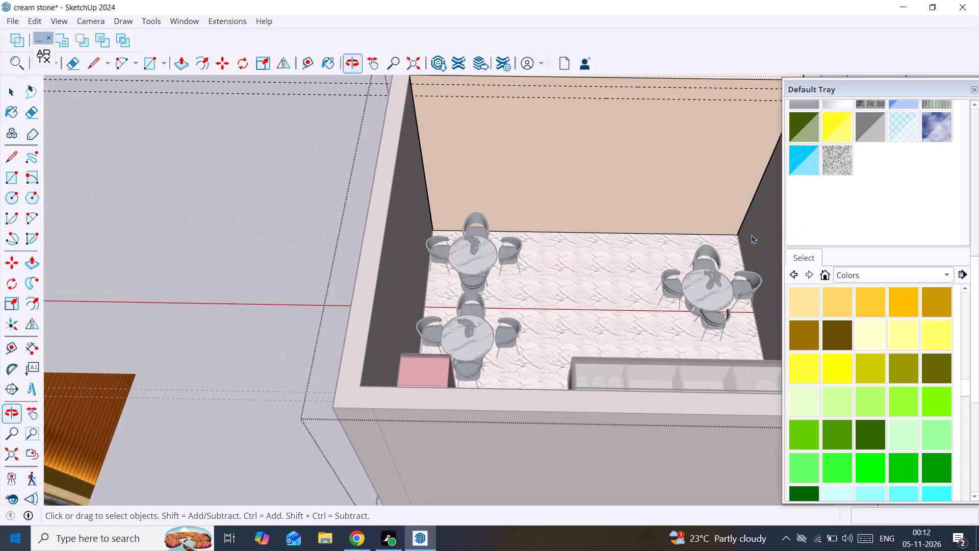
pyautogui.scroll(-1, 558, 215)
pyautogui.moveTo(545, 209); pyautogui.dragTo(420, 249, button='middle')
pyautogui.moveTo(429, 251); pyautogui.dragTo(499, 208, button='middle')
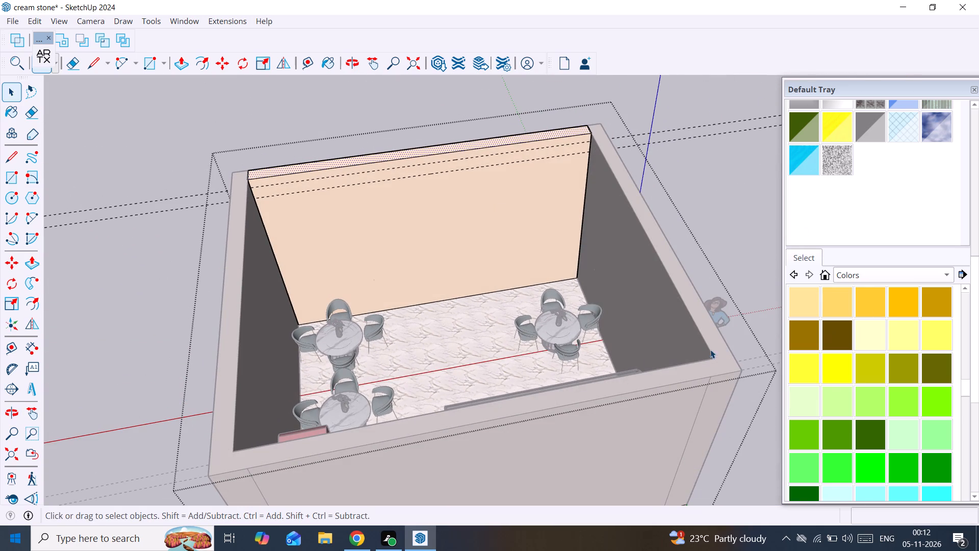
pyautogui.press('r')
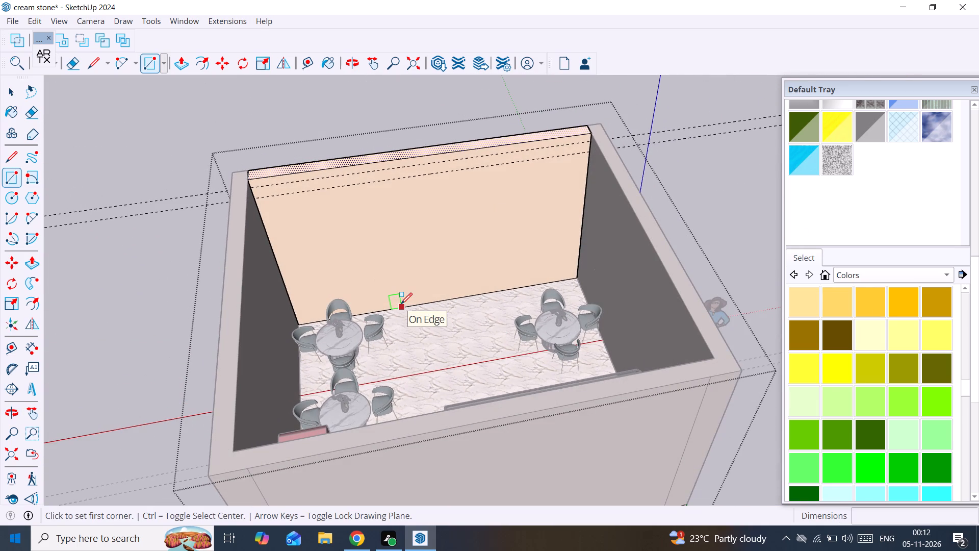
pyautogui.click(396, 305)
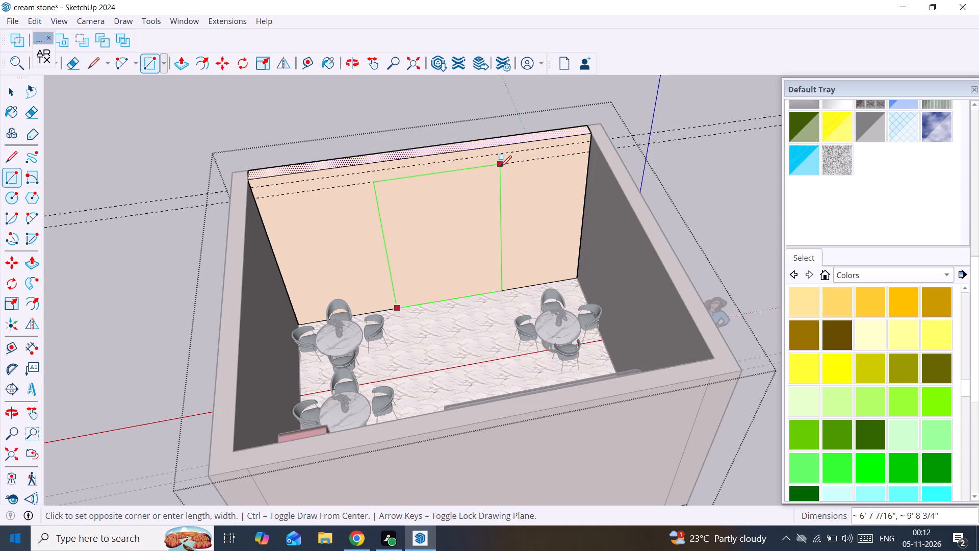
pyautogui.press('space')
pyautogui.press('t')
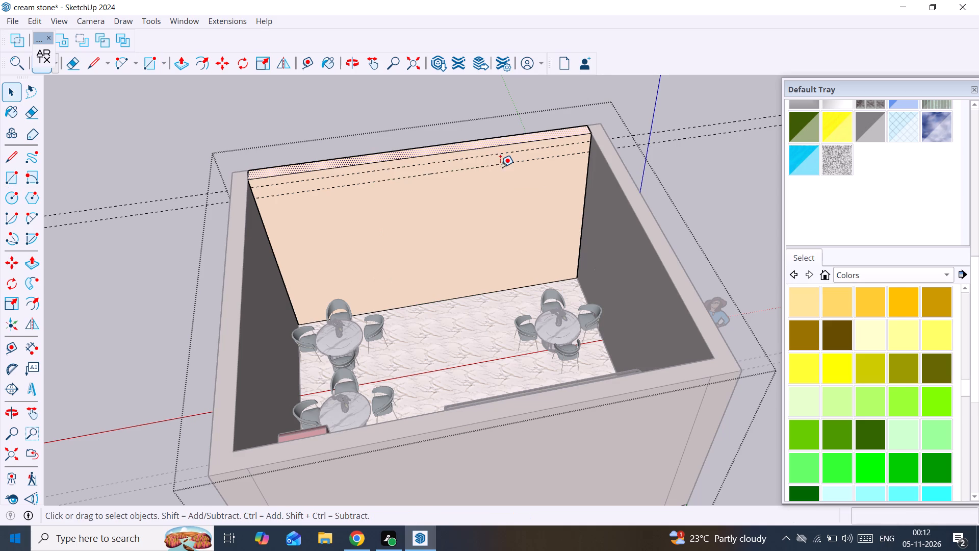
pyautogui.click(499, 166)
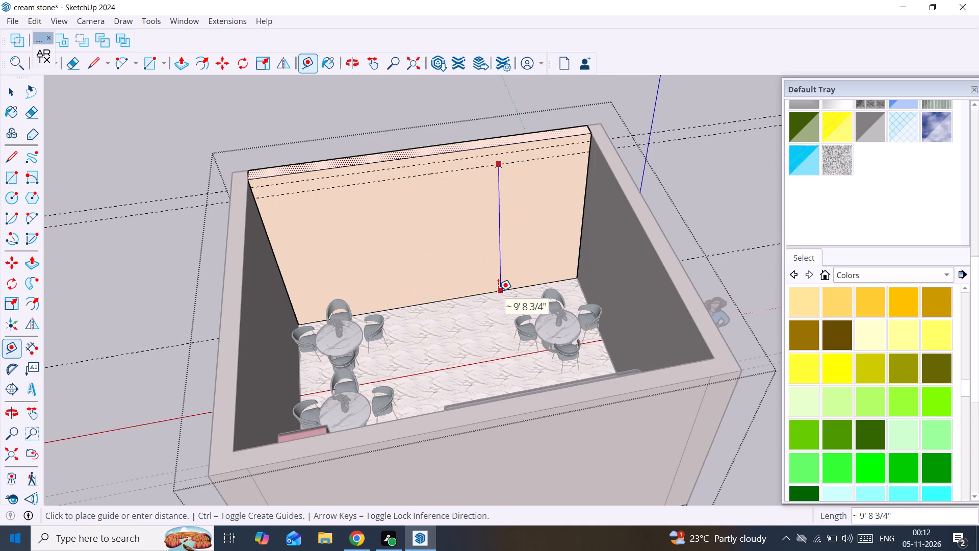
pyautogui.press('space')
# Place a horizontal guide on the front wall's inner face, 7' above its bottom edge.
pyautogui.write('t')
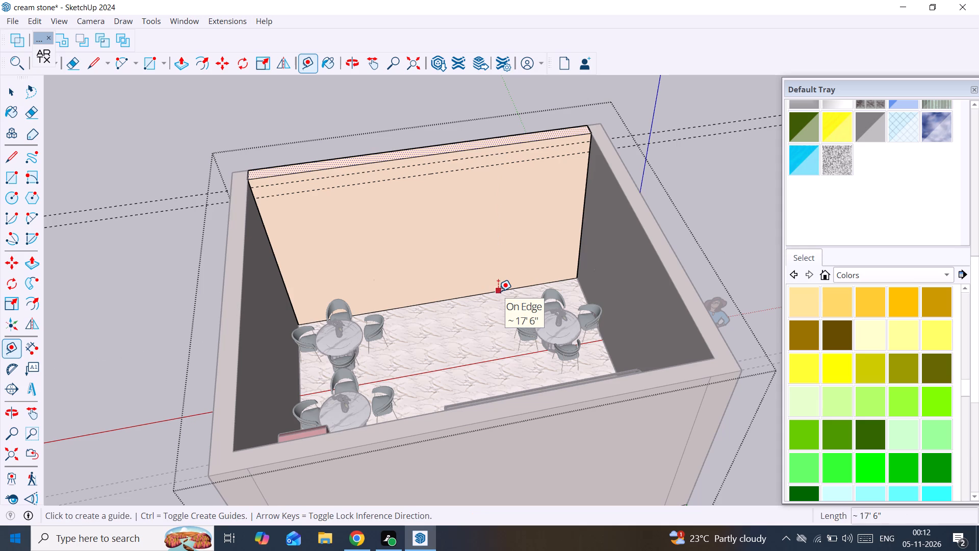
pyautogui.click(498, 291)
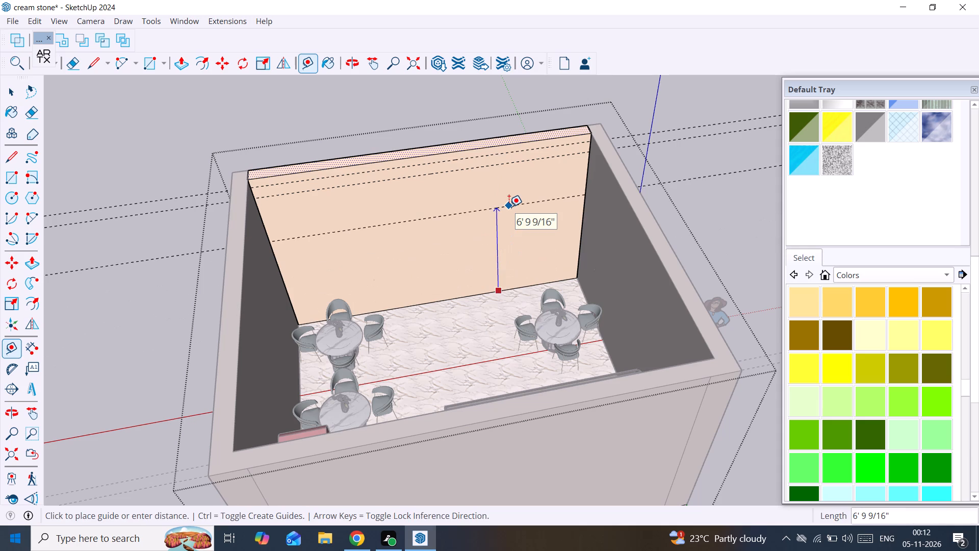
pyautogui.write("7'")
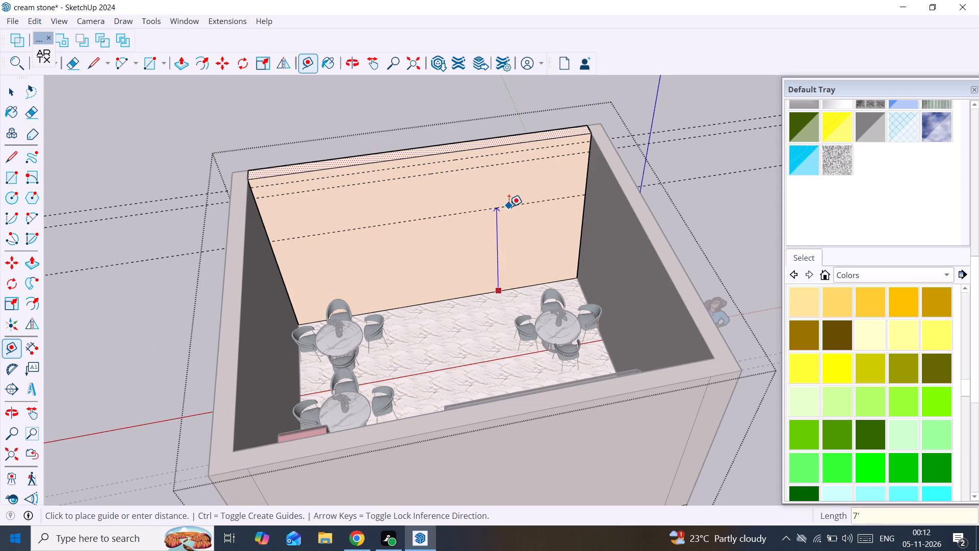
pyautogui.press('Return')
pyautogui.press('space')
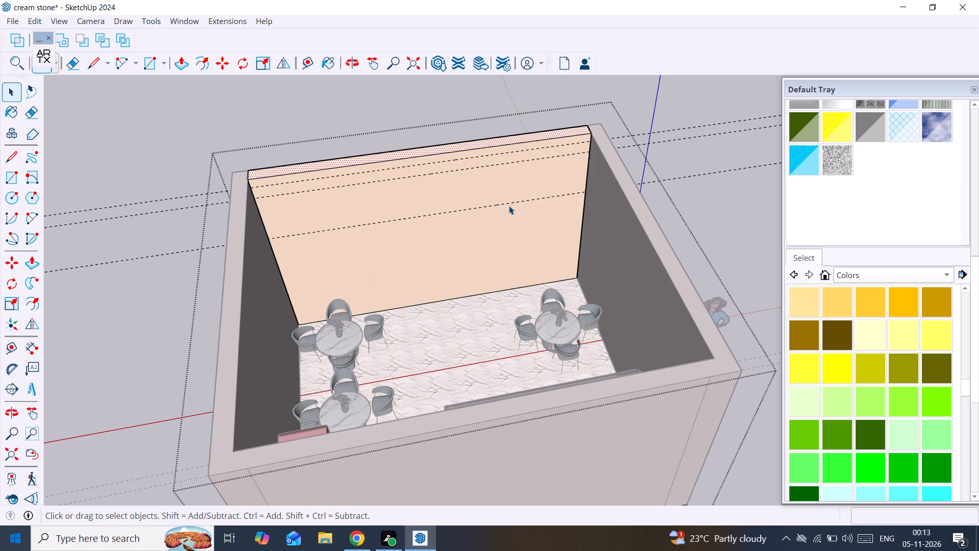
# Draw a door-opening rectangle about 7' 4" wide and 7' high near the middle of the front wall, from the guide to the floor.
pyautogui.scroll(3, 492, 224)
pyautogui.moveTo(466, 243); pyautogui.dragTo(286, 171, button='middle')
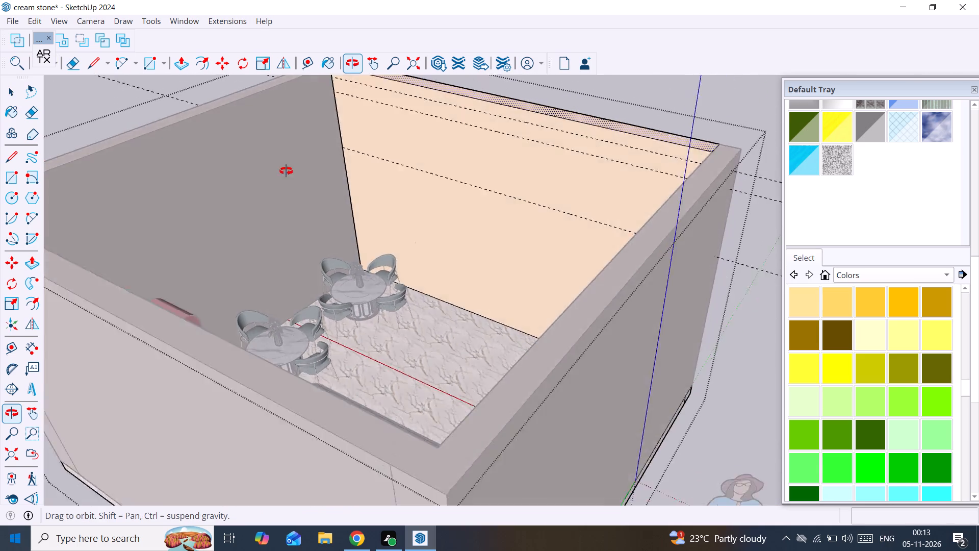
pyautogui.moveTo(286, 171); pyautogui.dragTo(391, 126, button='middle')
pyautogui.moveTo(395, 223); pyautogui.dragTo(442, 327, button='middle')
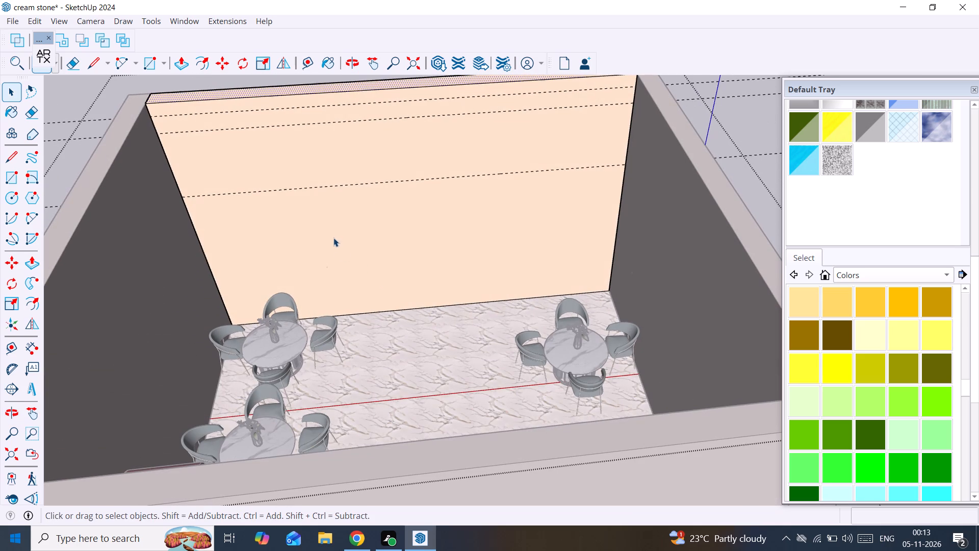
pyautogui.press('r')
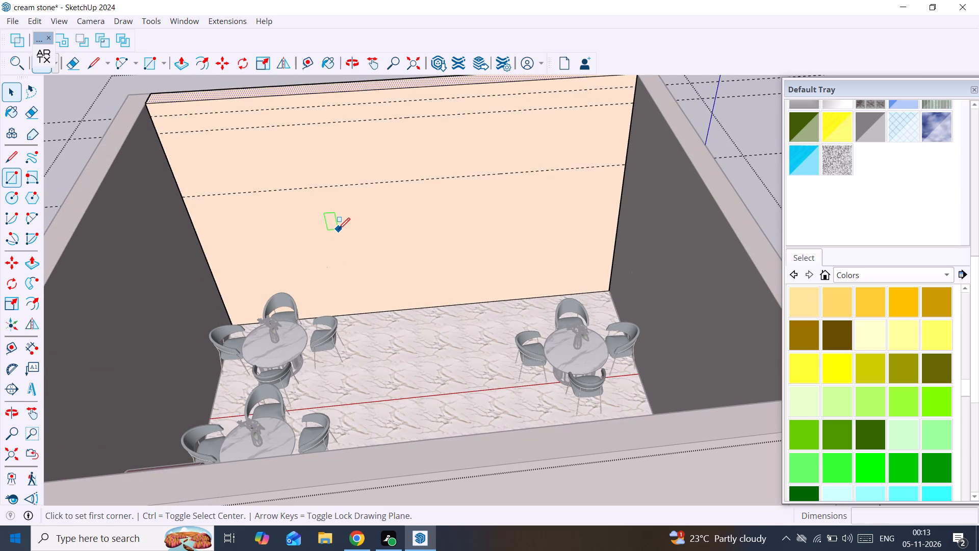
pyautogui.click(329, 188)
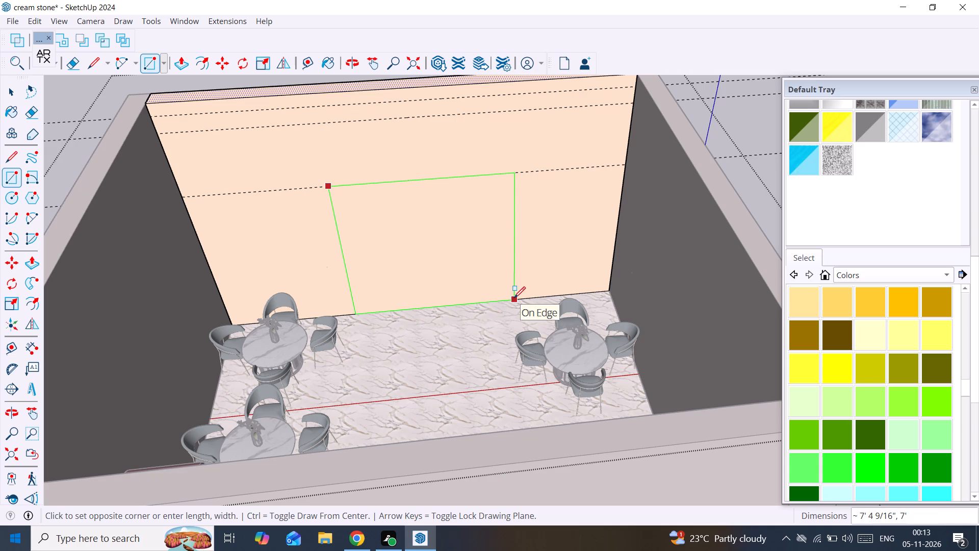
pyautogui.click(514, 298)
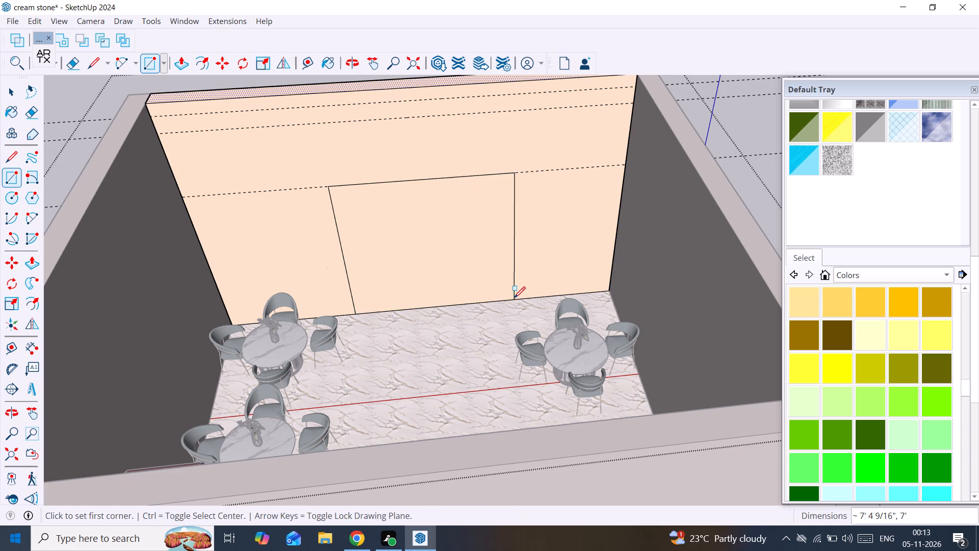
# Examine the opening outline on the front wall from several angles, checking its position relative to the tables and counter.
pyautogui.moveTo(512, 298); pyautogui.dragTo(427, 361, button='middle')
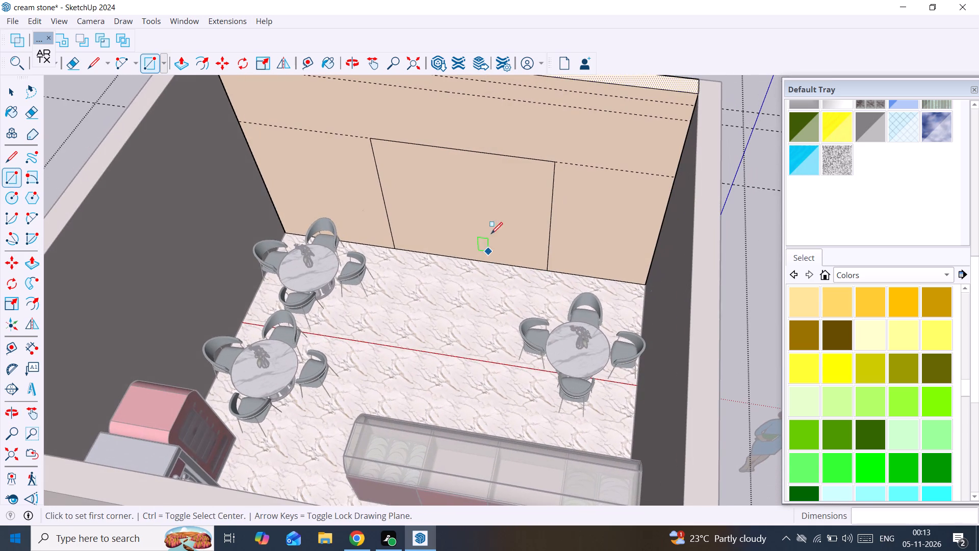
pyautogui.moveTo(436, 223); pyautogui.dragTo(582, 206, button='middle')
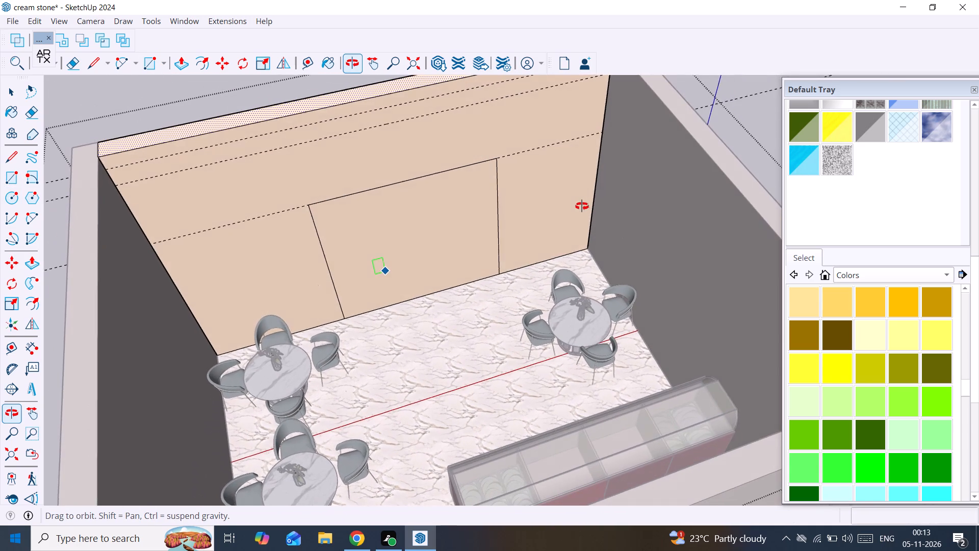
pyautogui.moveTo(582, 206); pyautogui.dragTo(550, 206, button='middle')
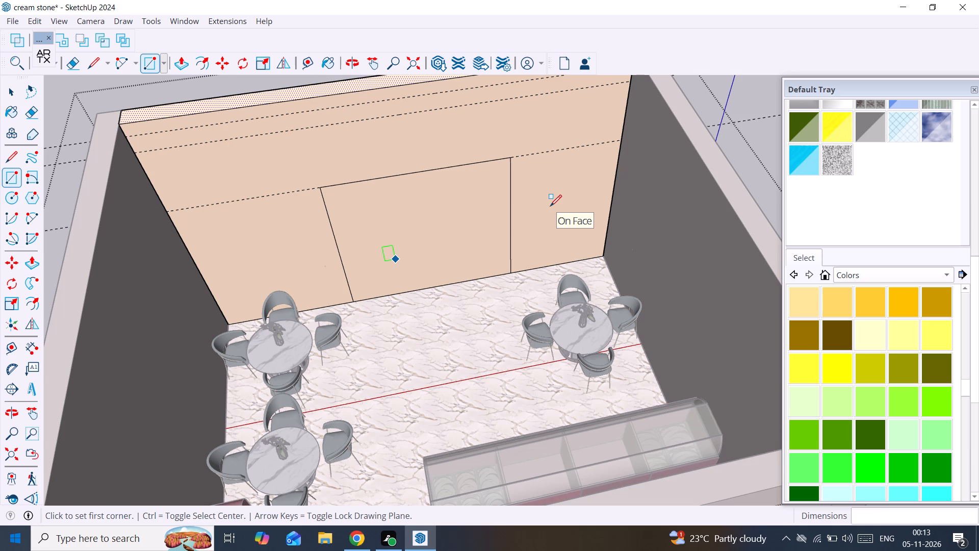
pyautogui.press('space')
pyautogui.press('space')
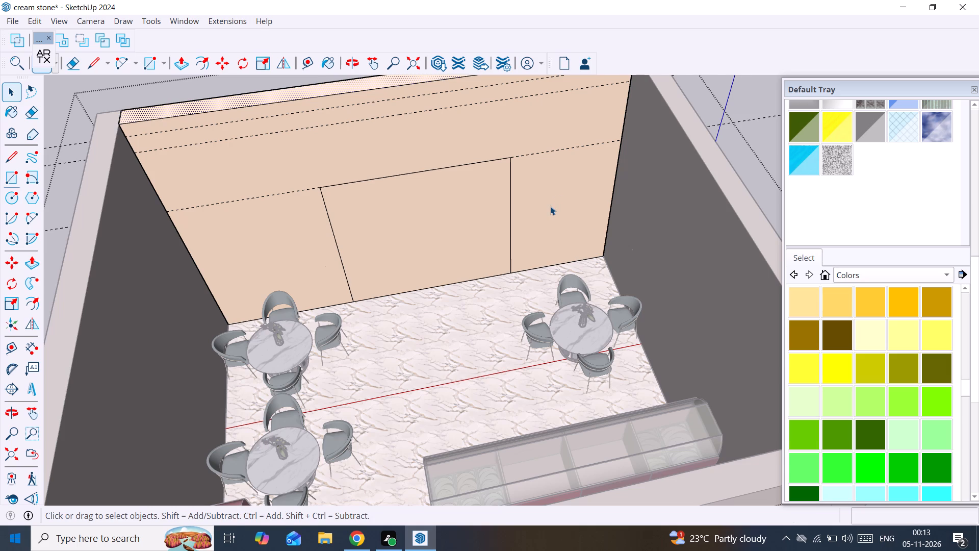
pyautogui.moveTo(448, 212); pyautogui.dragTo(271, 244, button='middle')
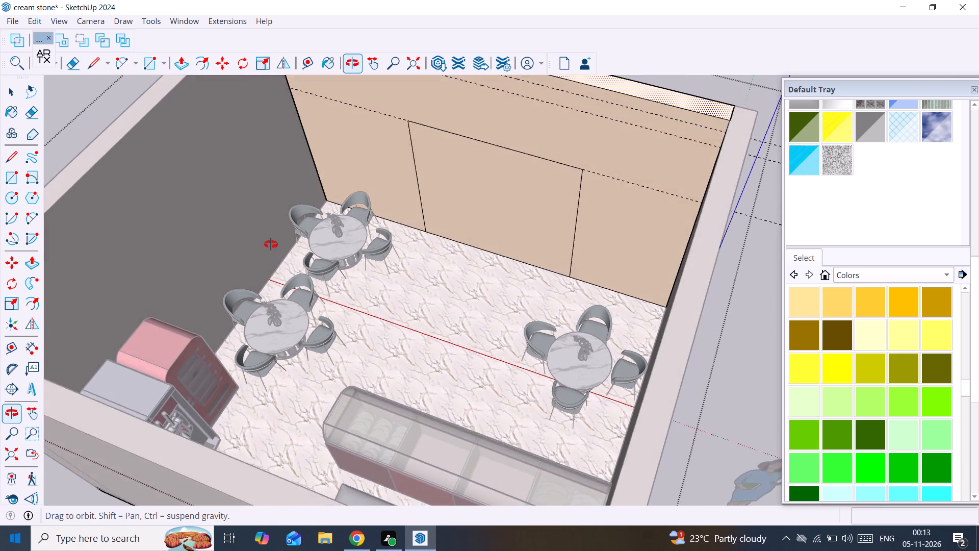
pyautogui.moveTo(271, 244); pyautogui.dragTo(270, 246, button='middle')
pyautogui.scroll(3, 491, 192)
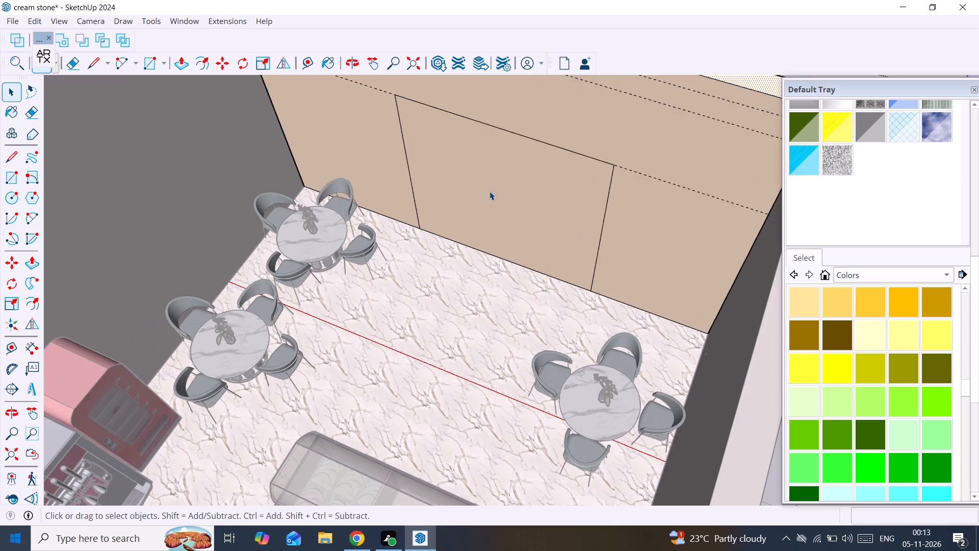
pyautogui.moveTo(488, 191); pyautogui.dragTo(555, 171, button='middle')
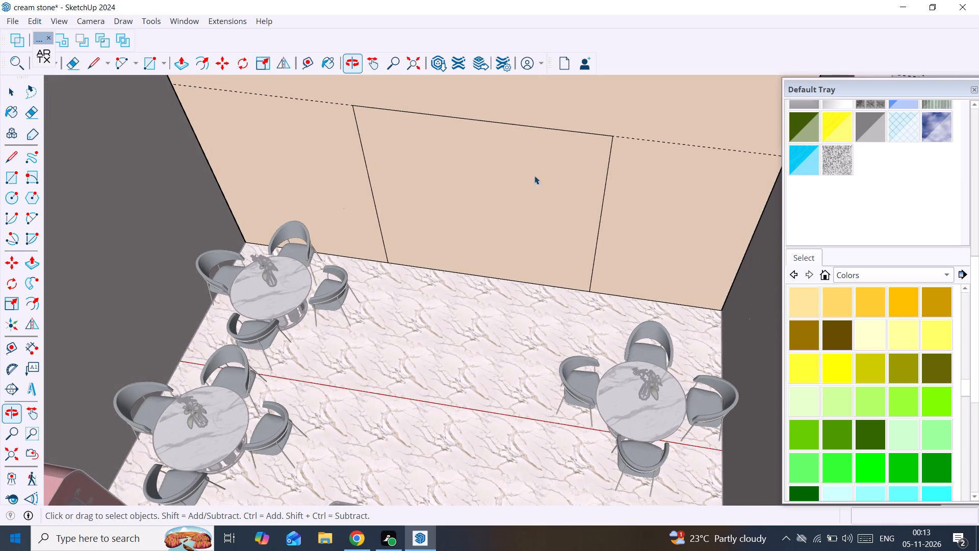
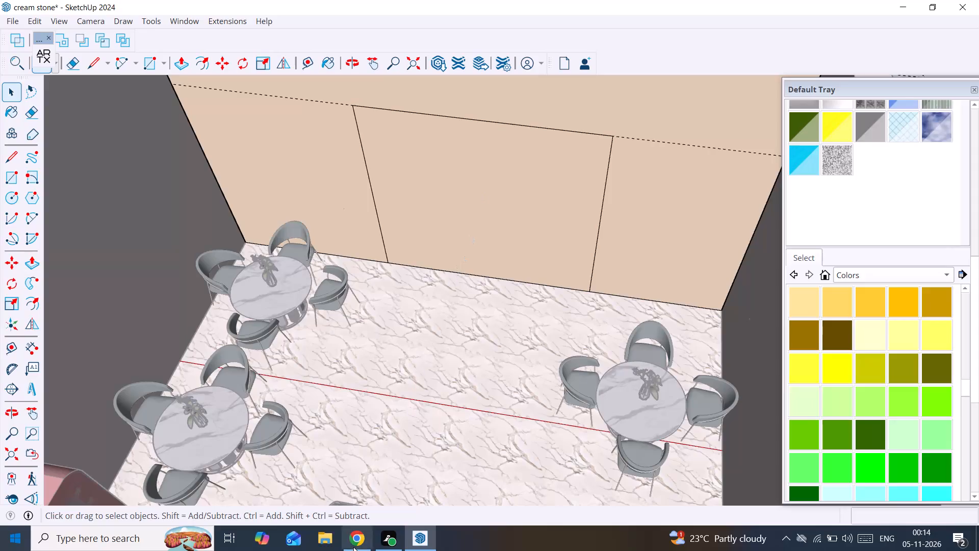
# Switch to Chrome and examine the 3D Warehouse image-search results for dispensers, fridges and display cases suited to the ice cream shop.
pyautogui.click(343, 547)
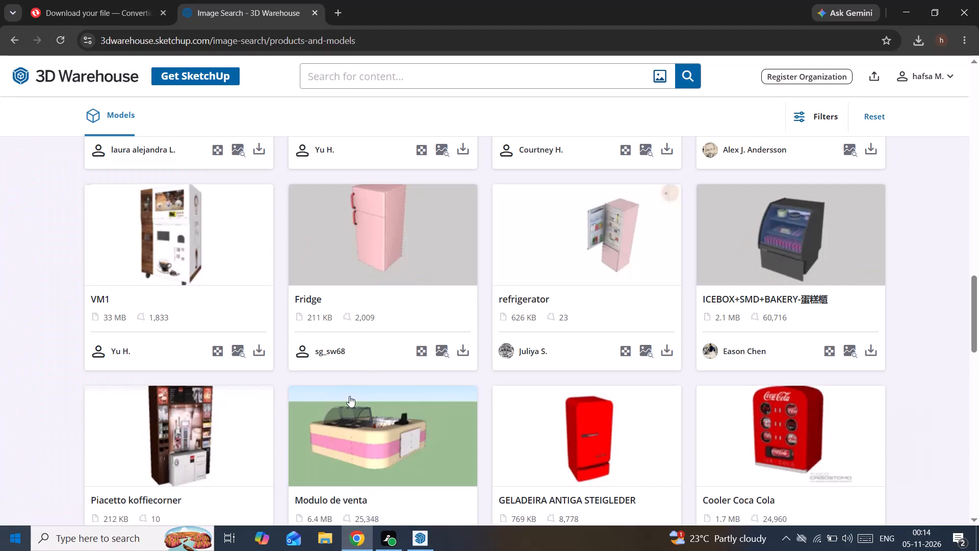
pyautogui.scroll(-3, 481, 302)
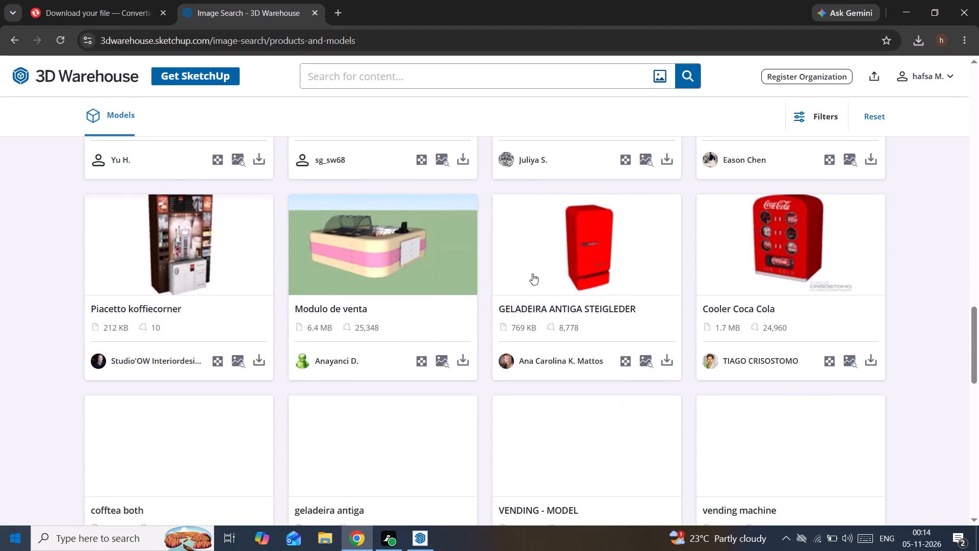
pyautogui.scroll(-4, 559, 271)
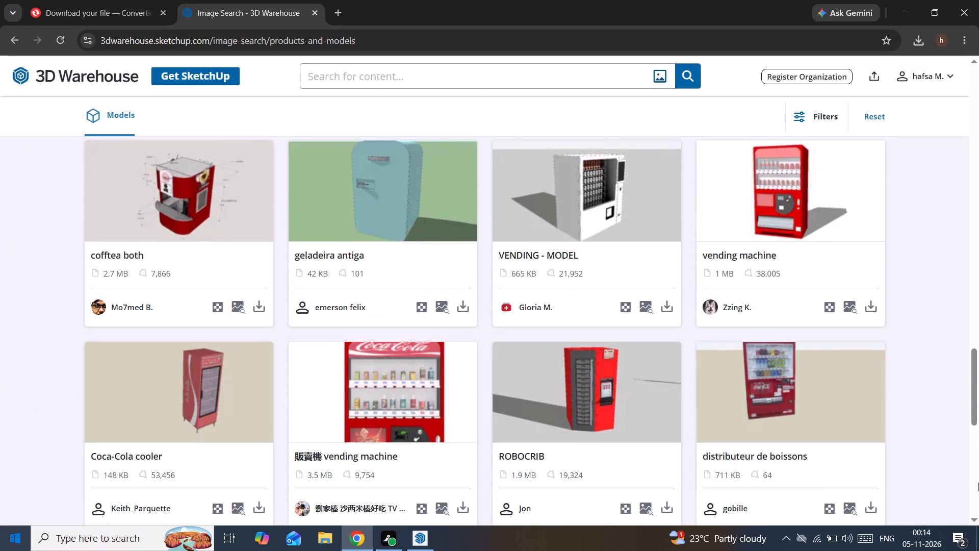
pyautogui.scroll(-4, 494, 381)
pyautogui.scroll(2, 494, 381)
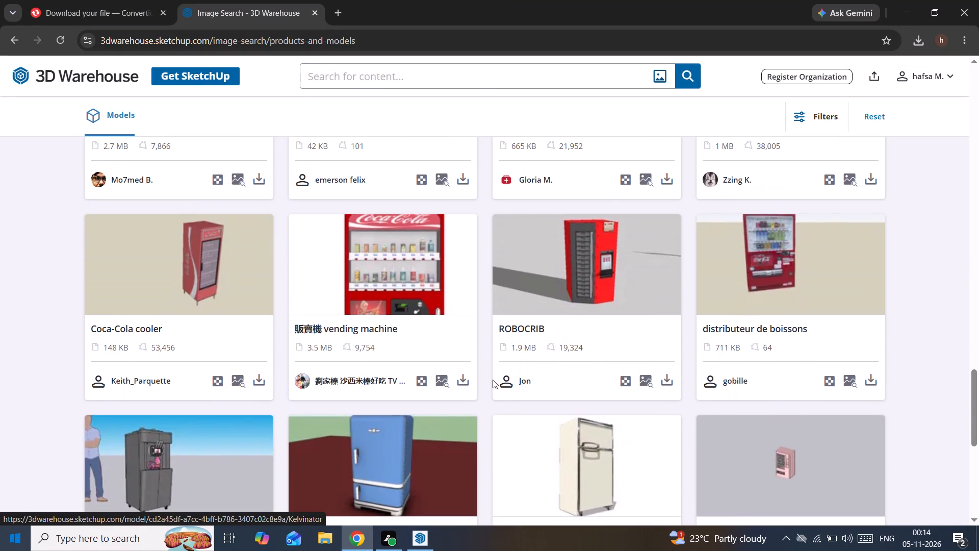
pyautogui.scroll(1, 492, 380)
pyautogui.scroll(-4, 492, 380)
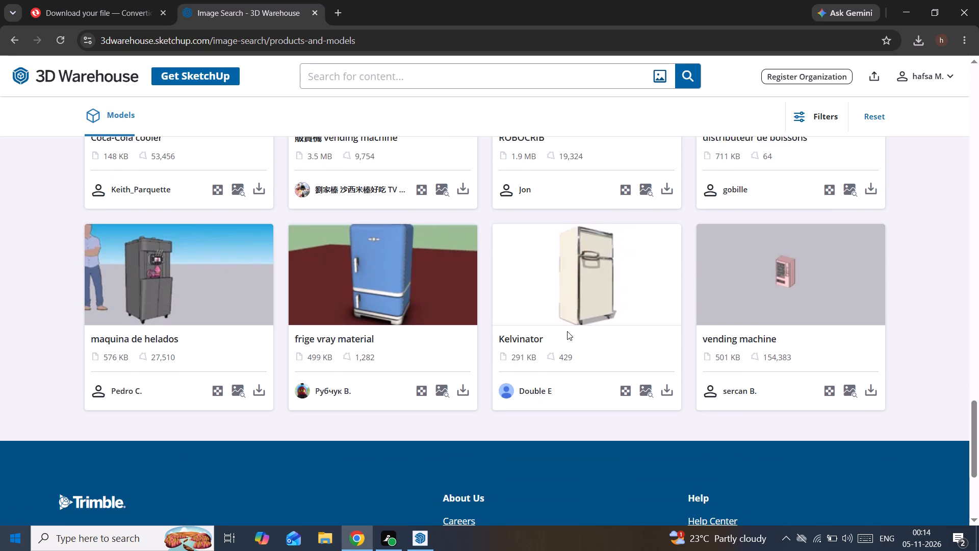
pyautogui.scroll(1, 280, 26)
pyautogui.scroll(2, 374, 252)
pyautogui.scroll(4, 428, 291)
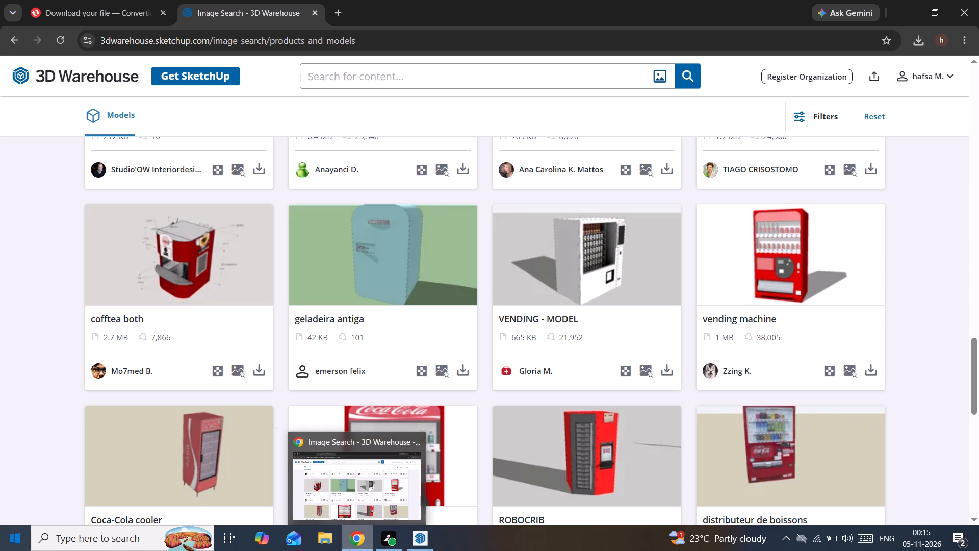
pyautogui.scroll(4, 284, 299)
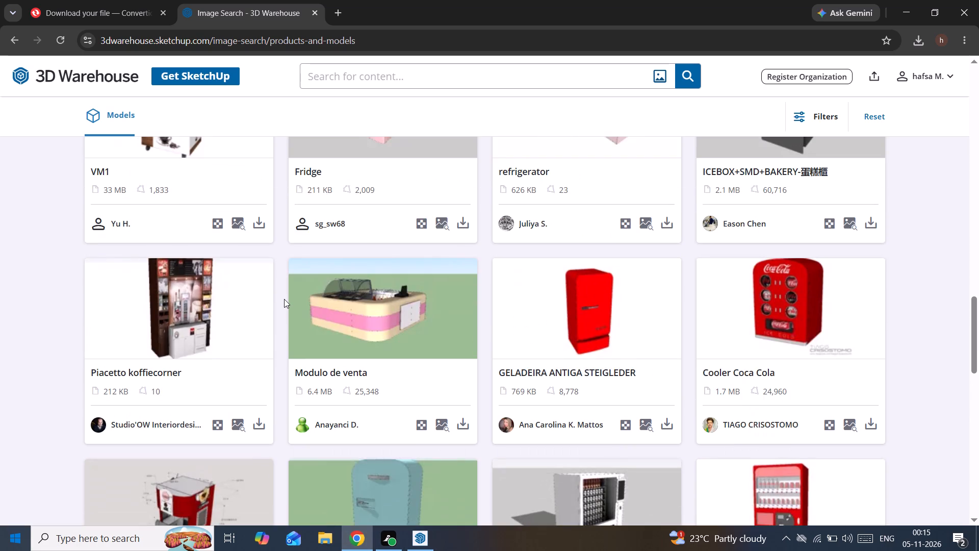
pyautogui.scroll(7, 316, 283)
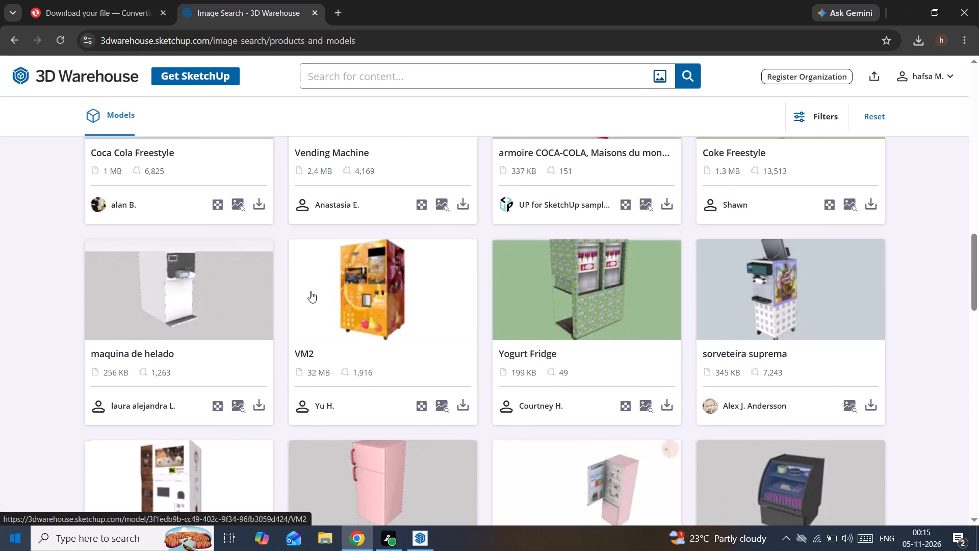
pyautogui.scroll(3, 311, 291)
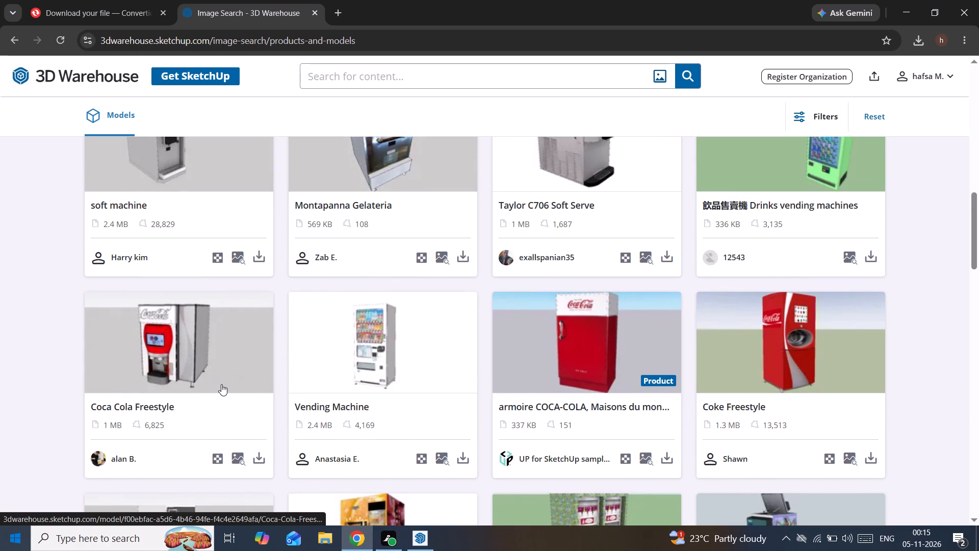
pyautogui.scroll(4, 252, 405)
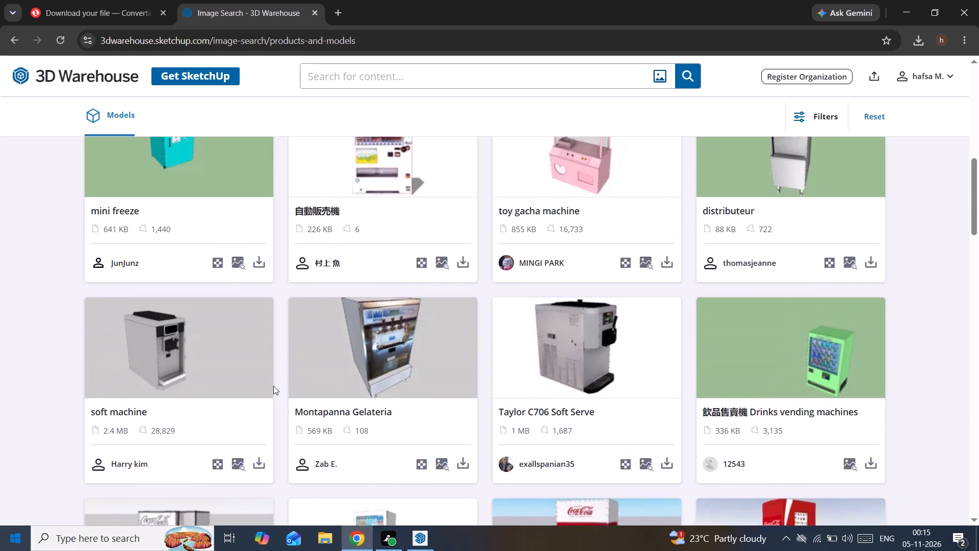
pyautogui.scroll(2, 273, 386)
pyautogui.scroll(6, 395, 379)
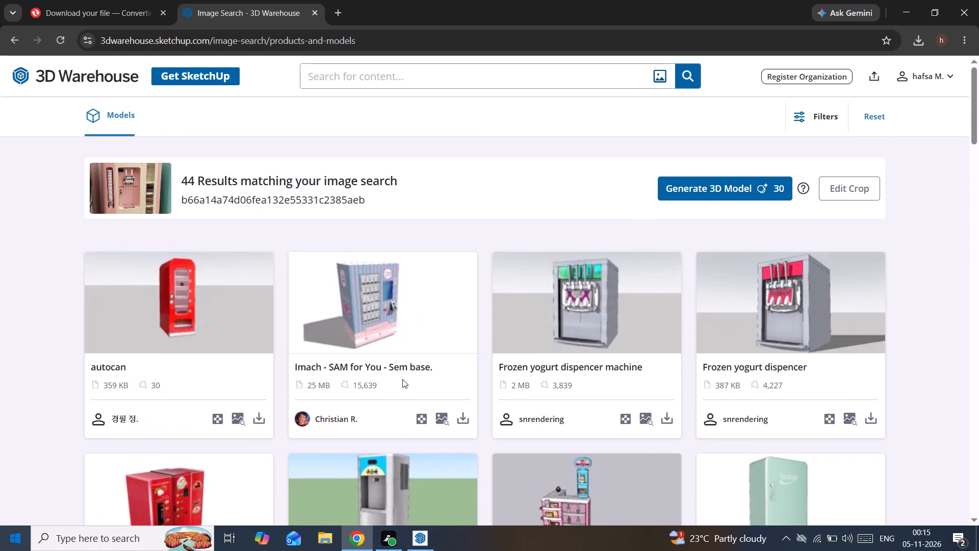
pyautogui.scroll(3, 418, 385)
pyautogui.scroll(-3, 418, 385)
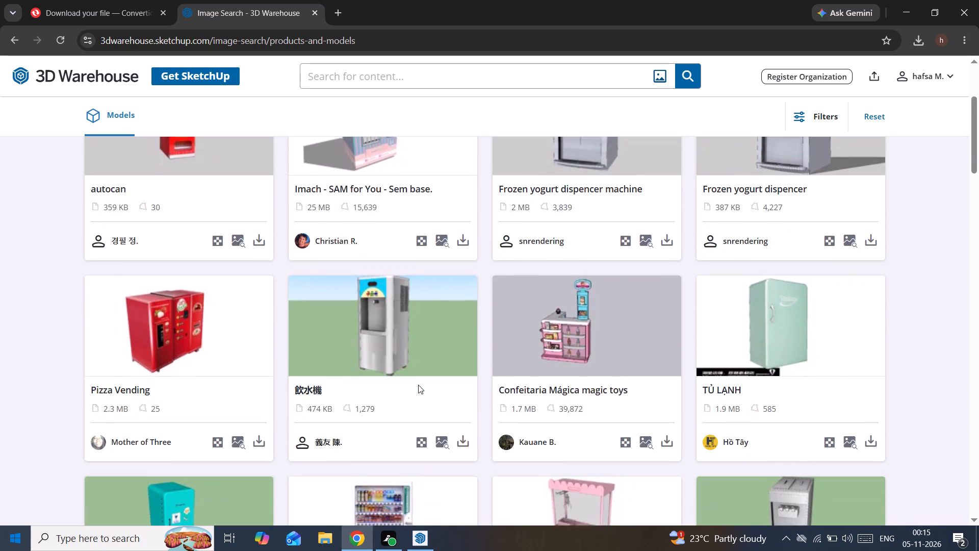
pyautogui.scroll(-4, 418, 385)
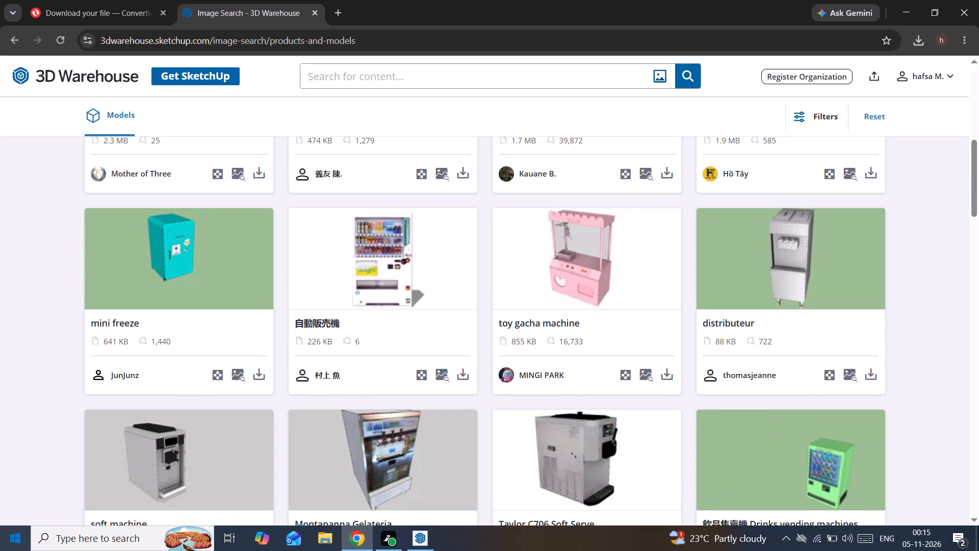
pyautogui.scroll(-6, 513, 336)
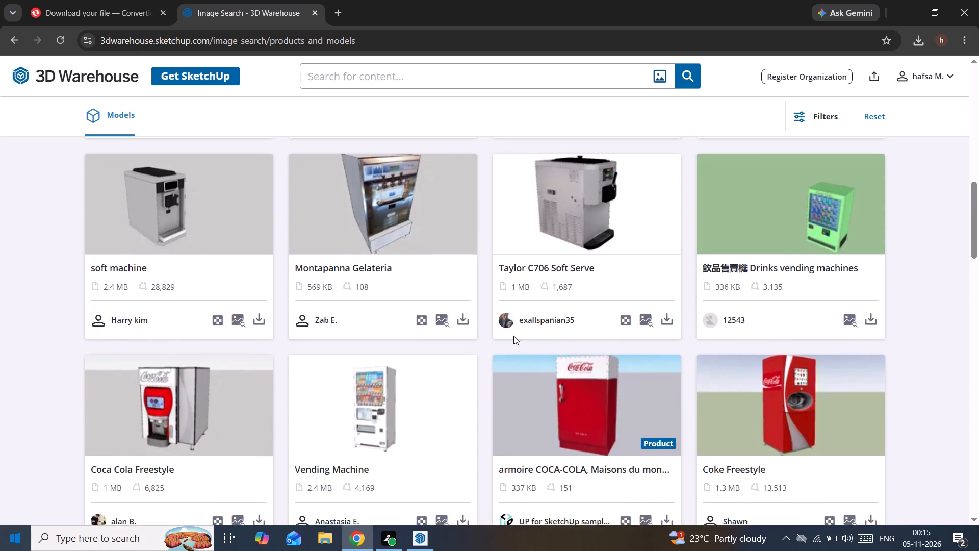
pyautogui.scroll(-9, 513, 336)
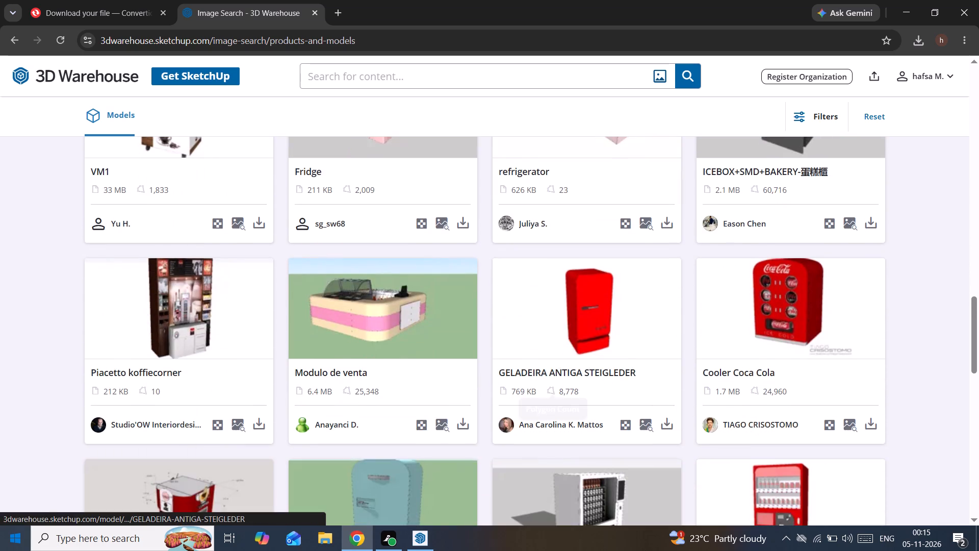
pyautogui.scroll(3, 577, 393)
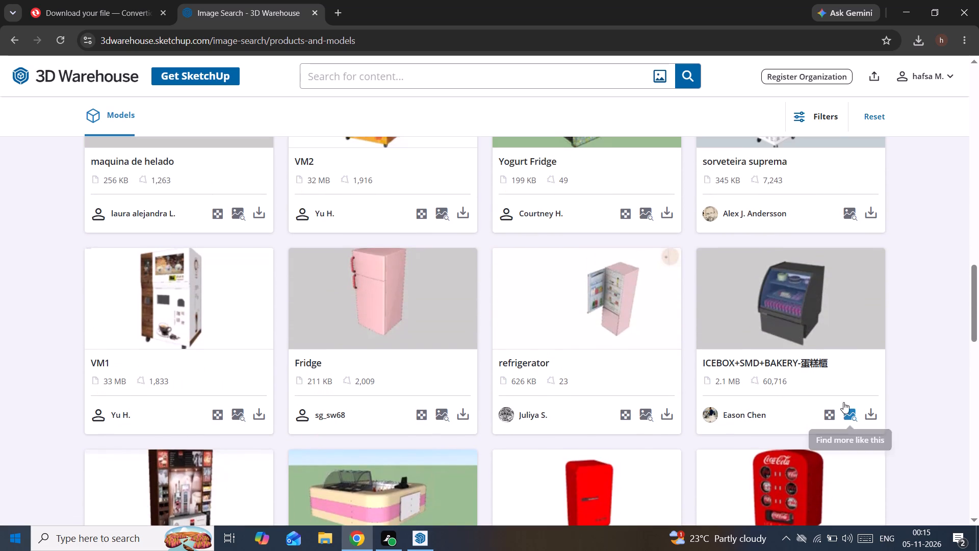
pyautogui.click(868, 420)
pyautogui.click(931, 433)
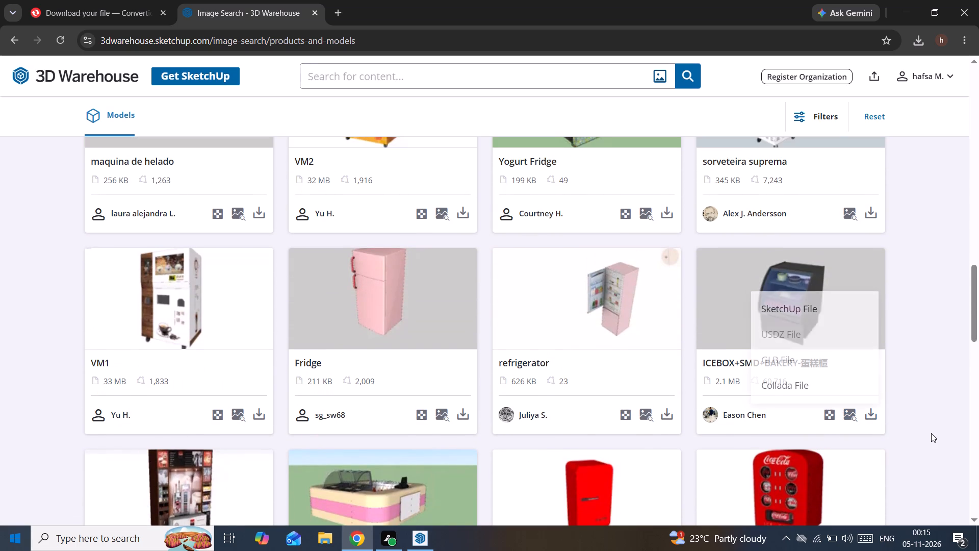
# Search 3D Warehouse for "ice cream box".
pyautogui.click(559, 80)
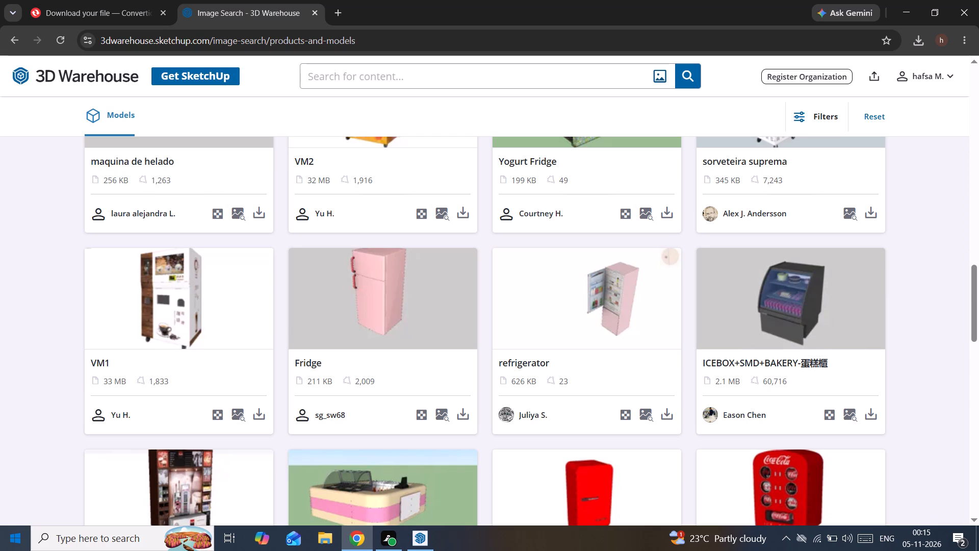
pyautogui.write('ice cream b')
pyautogui.write('ox')
pyautogui.press('Return')
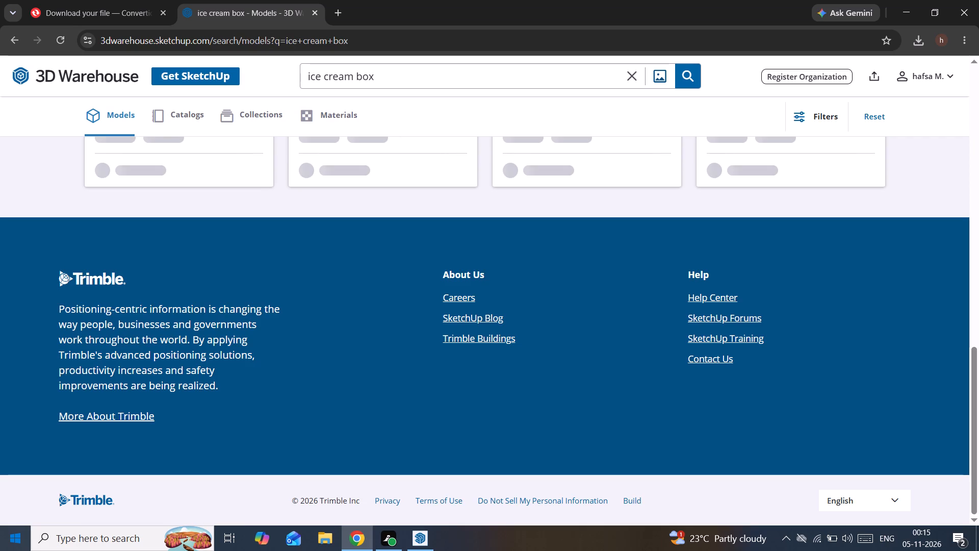
# Download the Big Drum Drumsticks ice cream box model from the search results as a SketchUp file.
pyautogui.scroll(14, 423, 289)
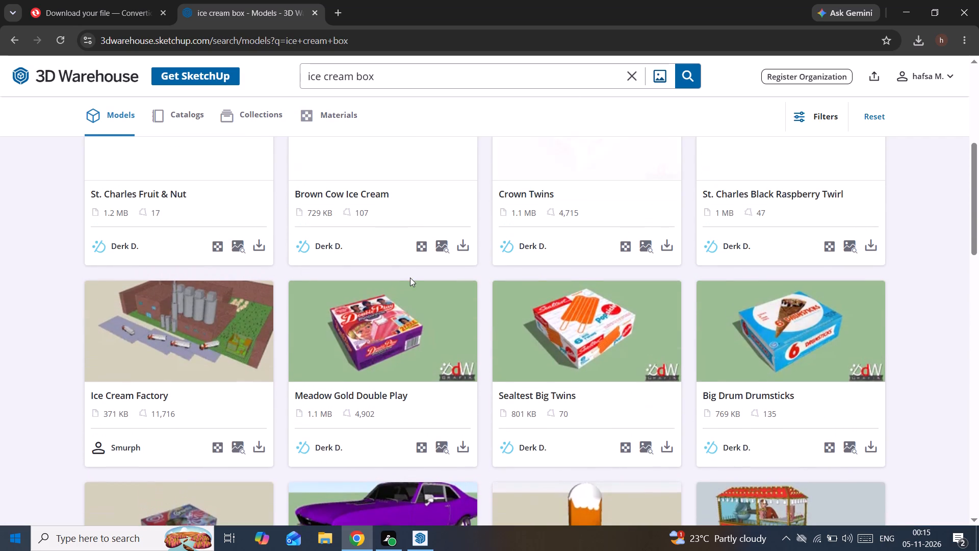
pyautogui.scroll(3, 414, 279)
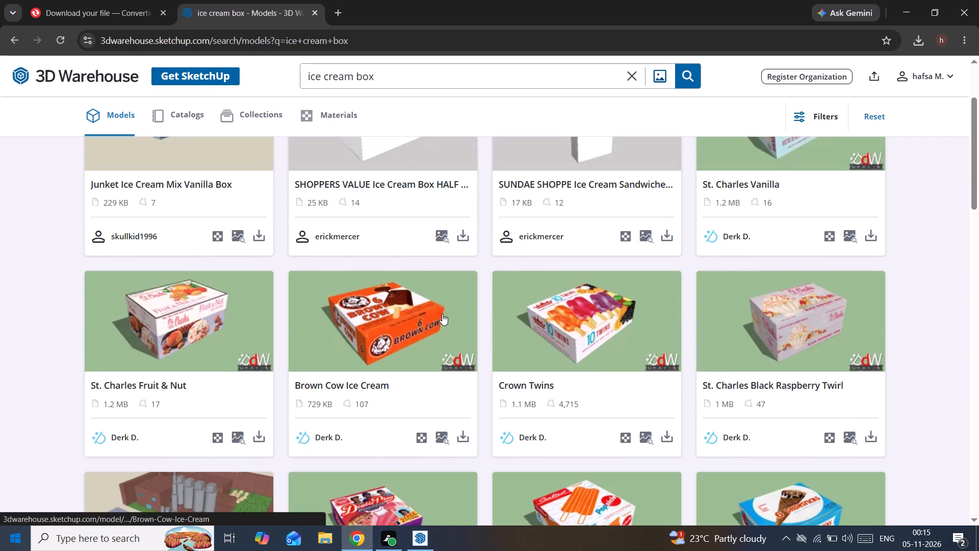
pyautogui.scroll(7, 462, 325)
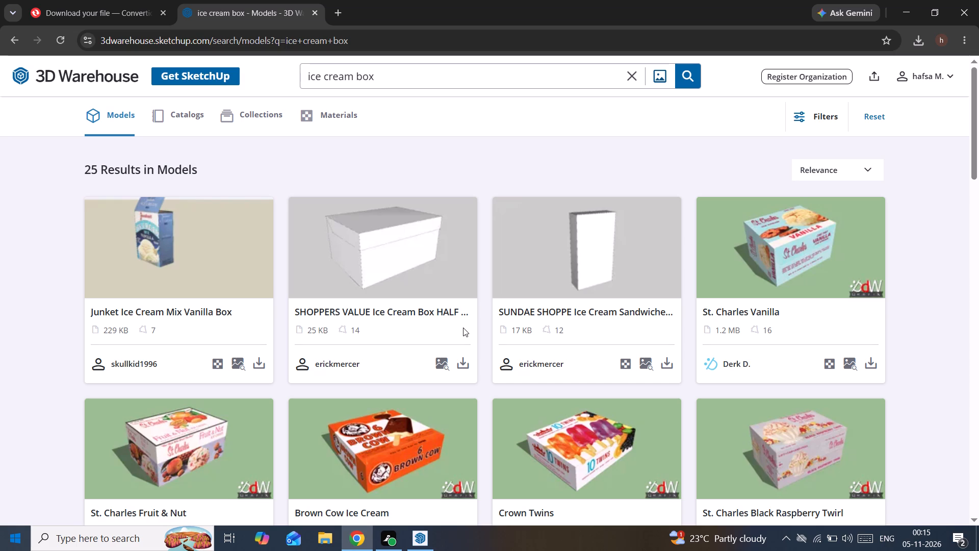
pyautogui.scroll(1, 463, 328)
pyautogui.scroll(-2, 463, 328)
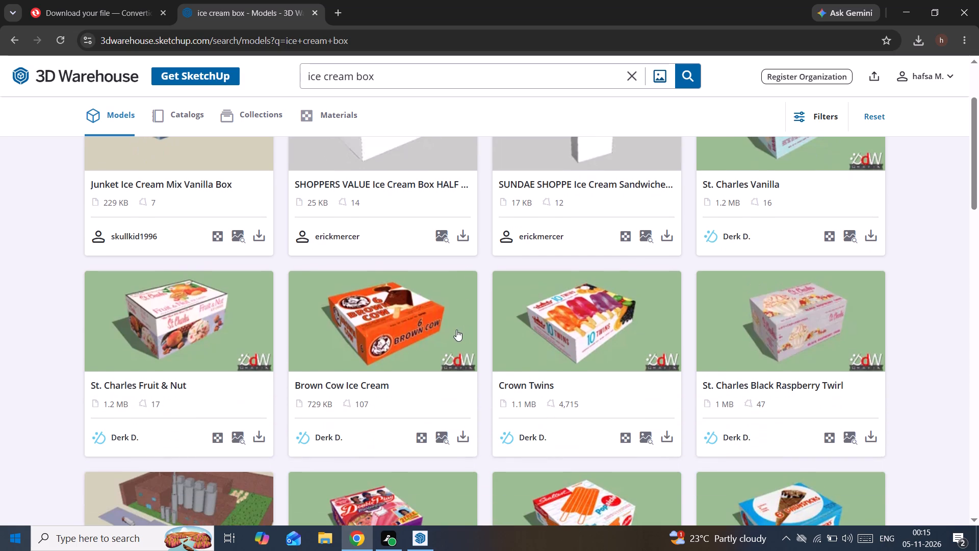
pyautogui.scroll(-4, 536, 314)
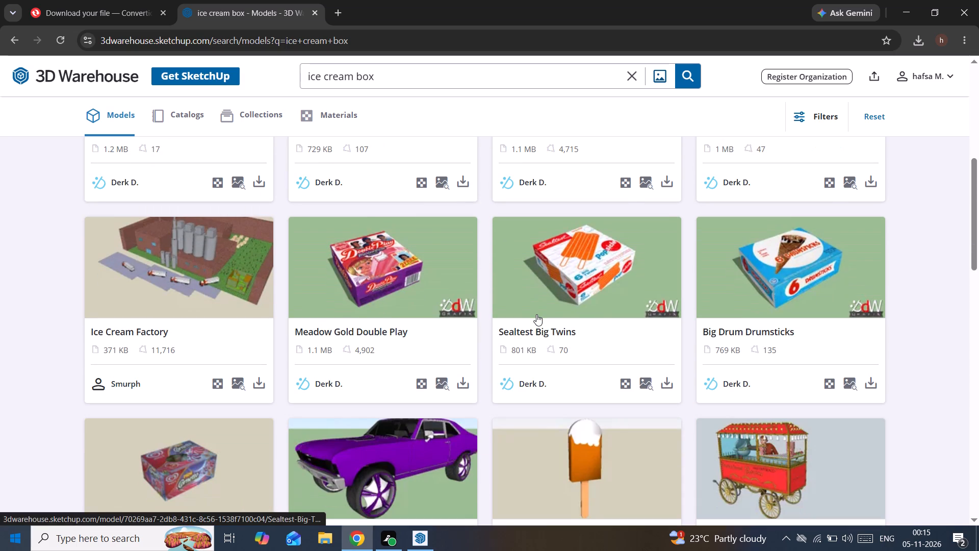
pyautogui.click(879, 389)
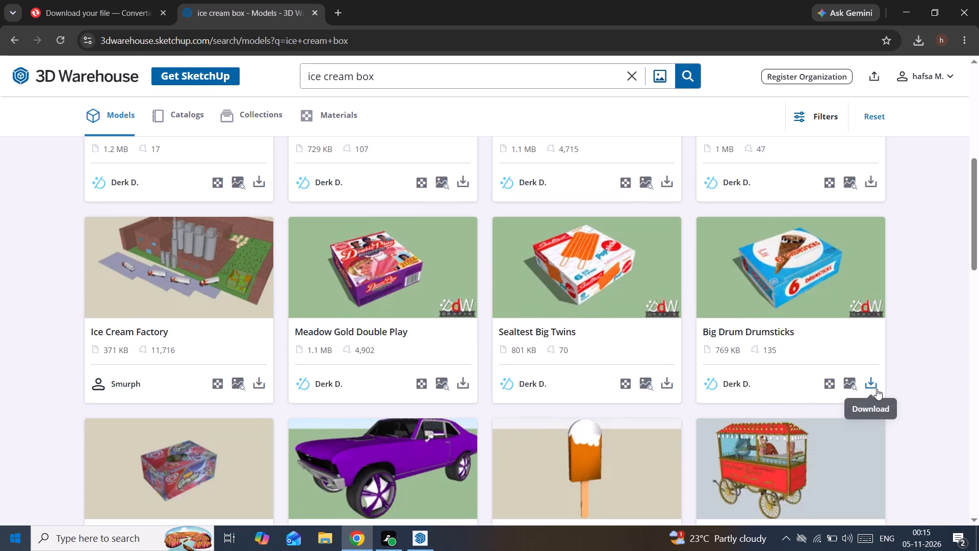
pyautogui.click(838, 407)
# Request the St. Charles Vanilla box model as a SketchUp file, skipping the promotional video and declining the subscription offer.
pyautogui.scroll(1, 723, 254)
pyautogui.scroll(1, 807, 233)
pyautogui.scroll(3, 846, 246)
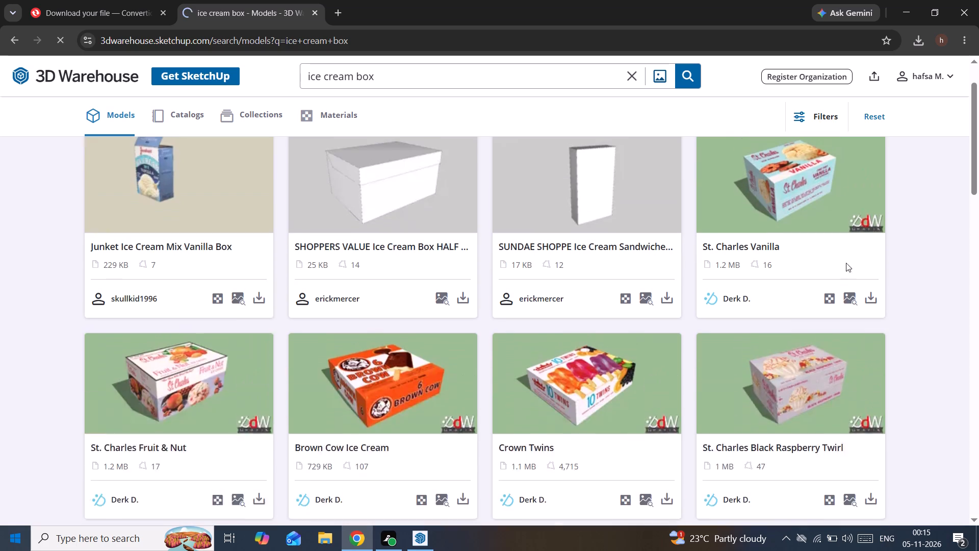
pyautogui.scroll(6, 845, 270)
pyautogui.click(876, 361)
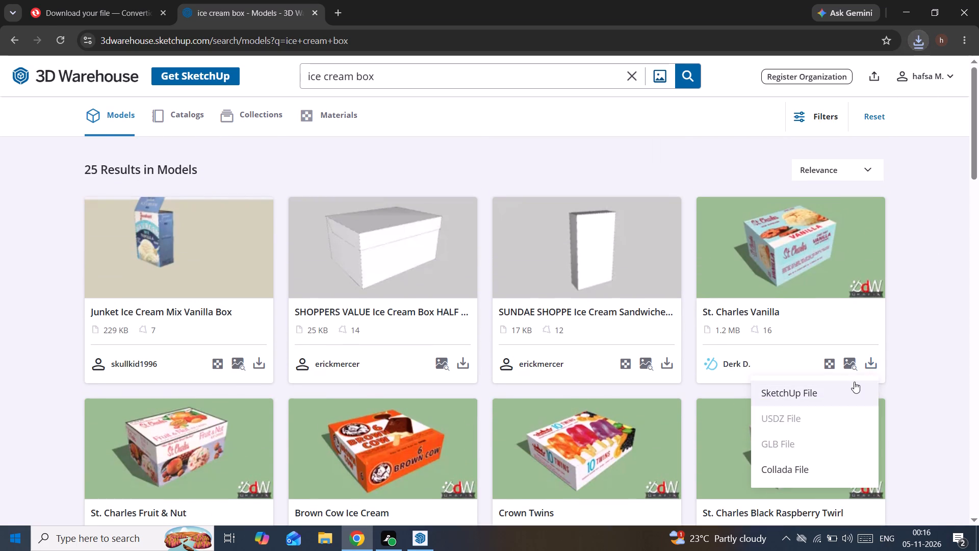
pyautogui.click(854, 382)
pyautogui.scroll(-3, 685, 330)
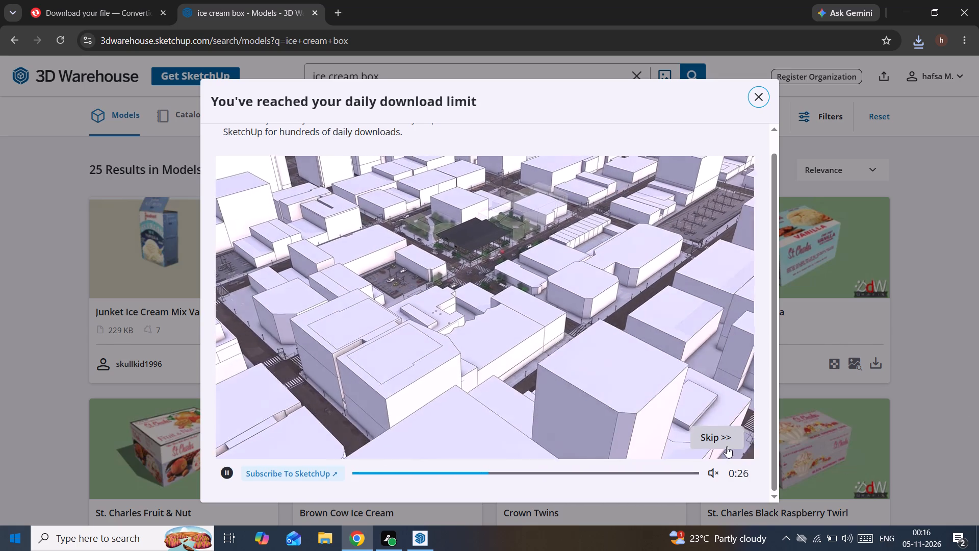
pyautogui.click(726, 442)
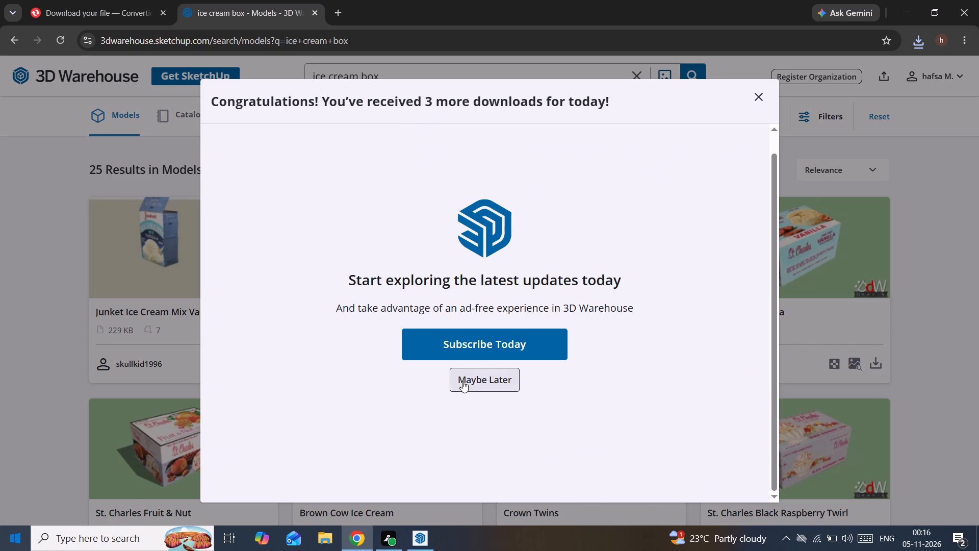
pyautogui.click(462, 381)
# Examine the remaining "ice cream box" results for further packaging or decor models for the shop.
pyautogui.scroll(2, 544, 321)
pyautogui.scroll(-2, 554, 330)
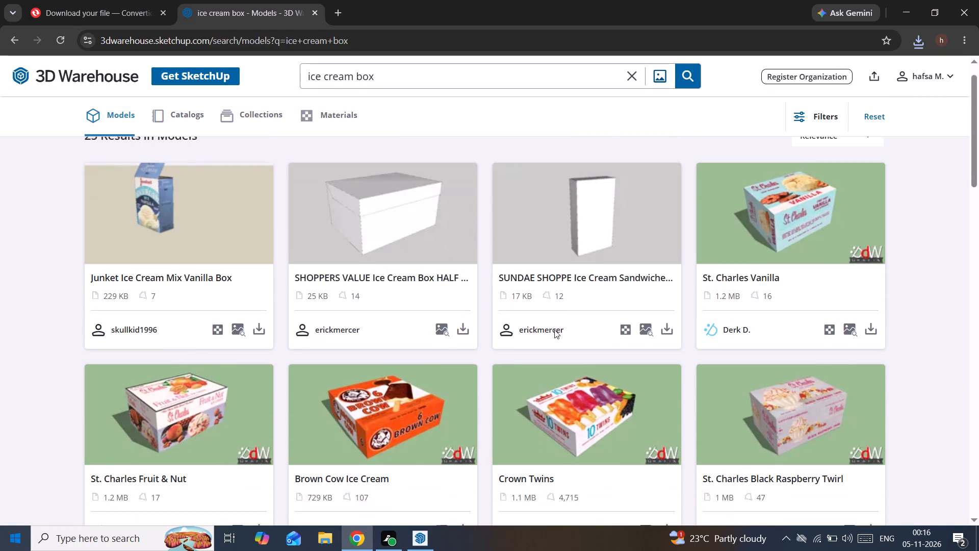
pyautogui.scroll(-5, 554, 343)
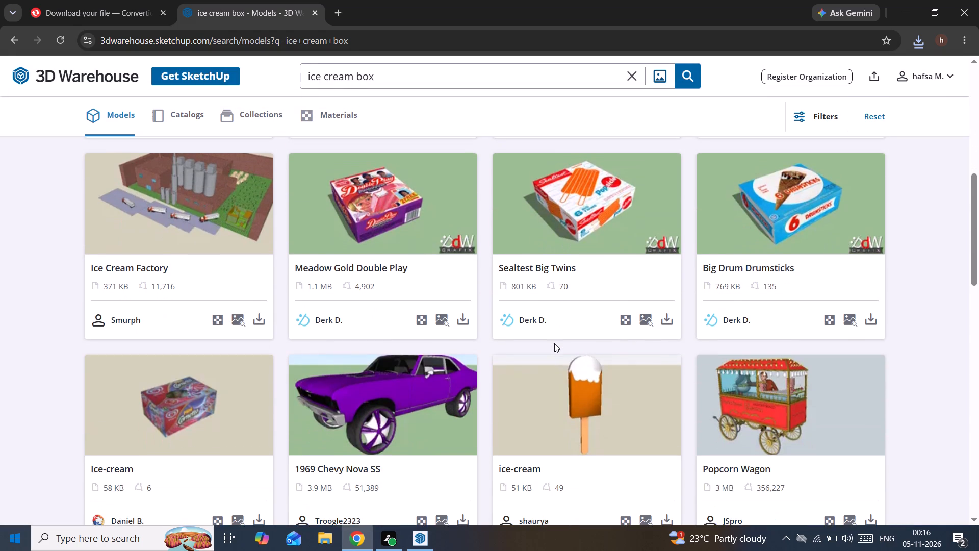
pyautogui.scroll(1, 554, 343)
pyautogui.scroll(-5, 554, 344)
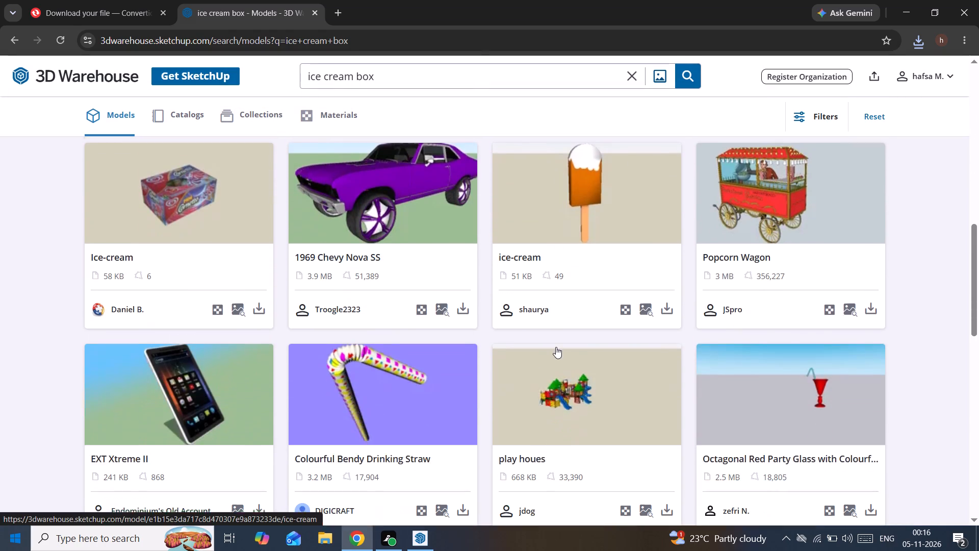
pyautogui.scroll(-1, 538, 466)
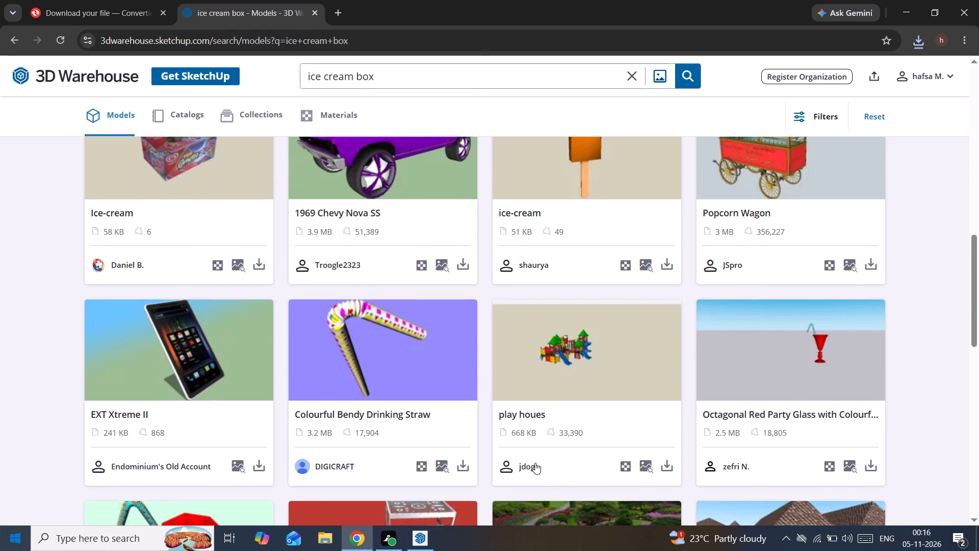
pyautogui.scroll(-4, 535, 434)
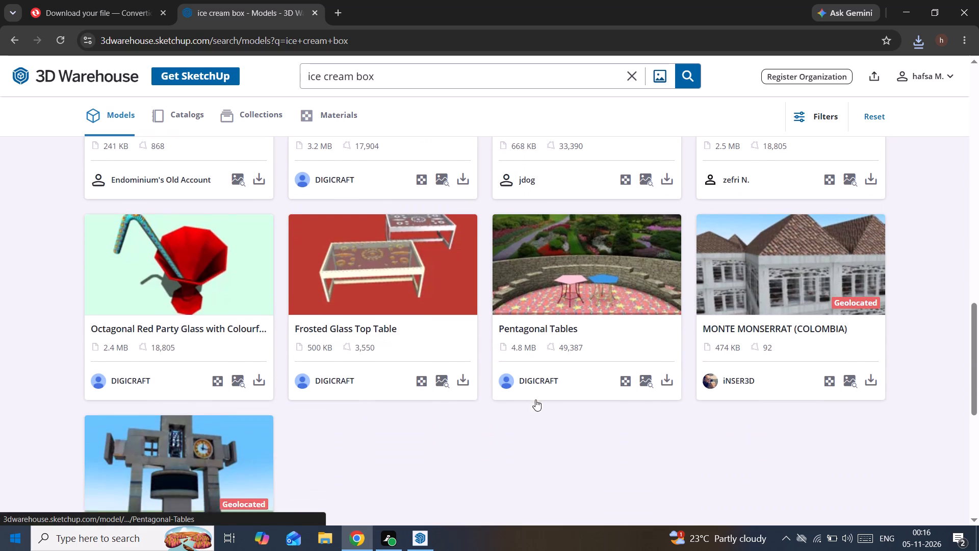
# Download the St. Charles Fruit & Nut ice cream box model from the search results as a SketchUp file.
pyautogui.scroll(1, 535, 400)
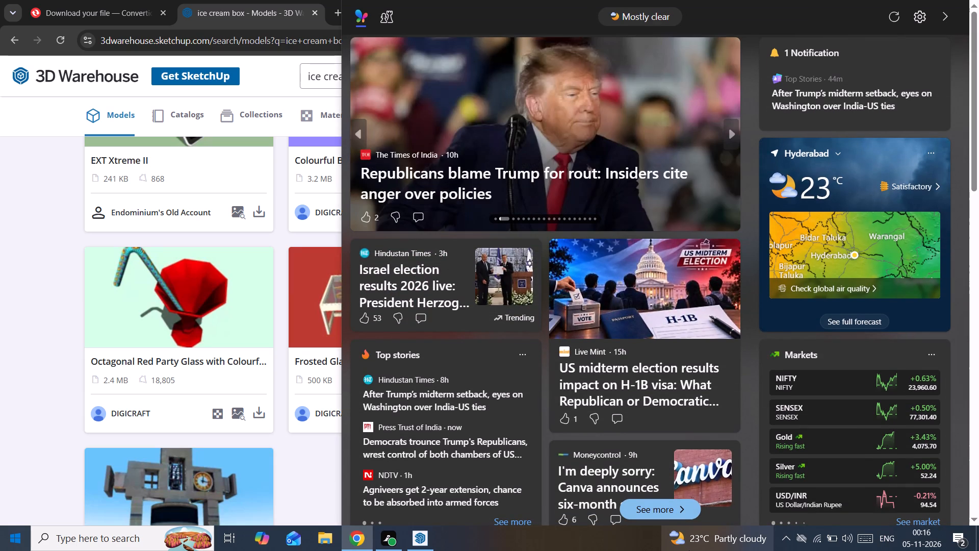
pyautogui.scroll(2, 308, 342)
pyautogui.scroll(7, 430, 331)
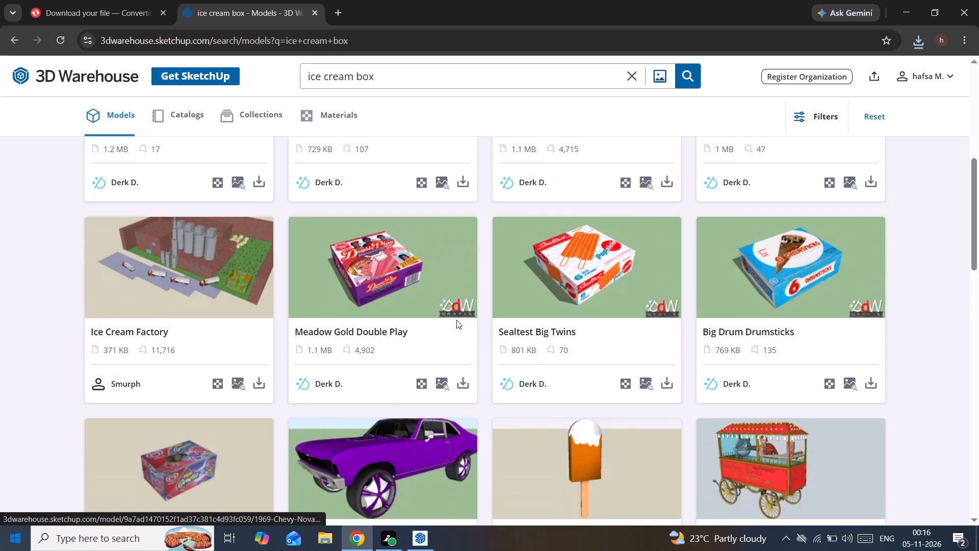
pyautogui.scroll(3, 456, 320)
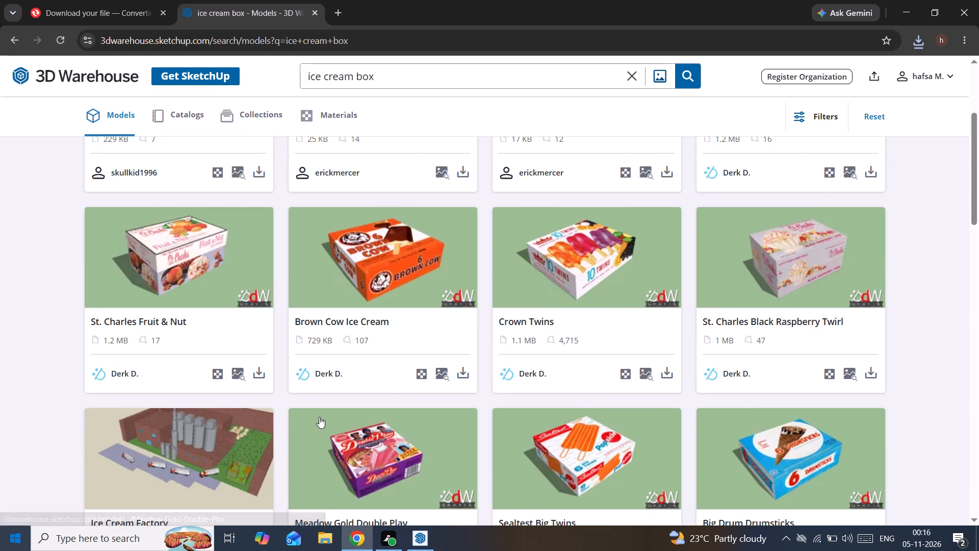
pyautogui.click(260, 377)
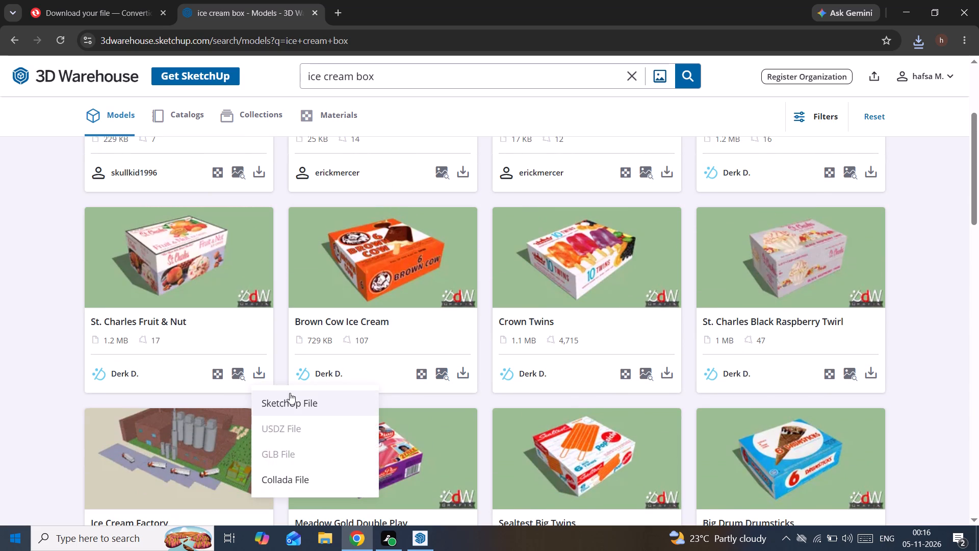
pyautogui.click(290, 393)
# Broaden the 3D Warehouse model search to "ice cream".
pyautogui.scroll(4, 669, 347)
pyautogui.scroll(4, 567, 263)
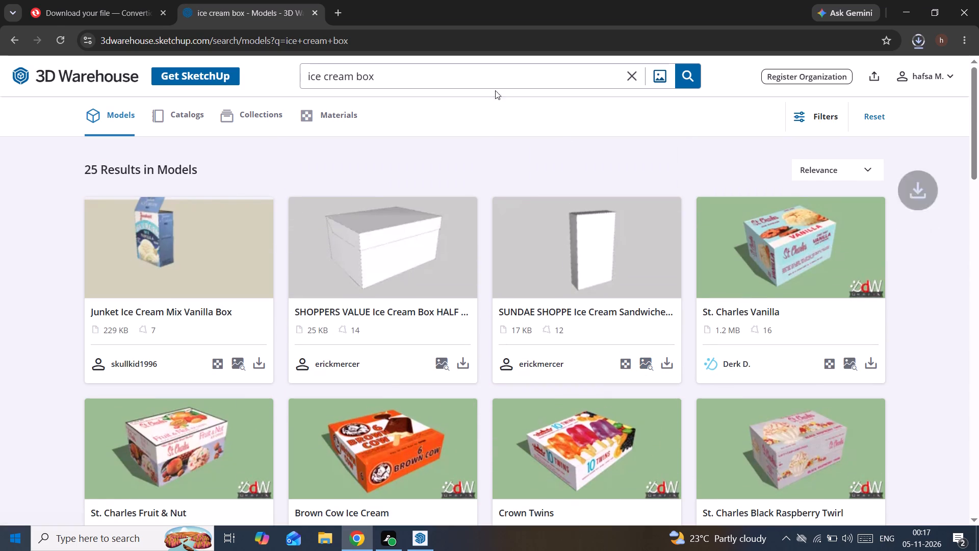
pyautogui.click(455, 80)
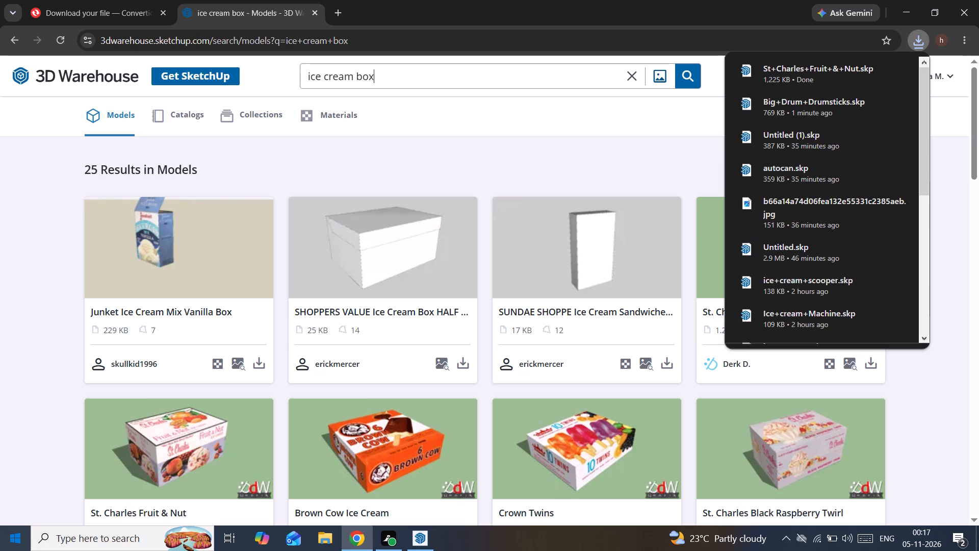
pyautogui.press('BackSpace')
pyautogui.press('BackSpace')
pyautogui.press('BackSpace')
pyautogui.press('Return')
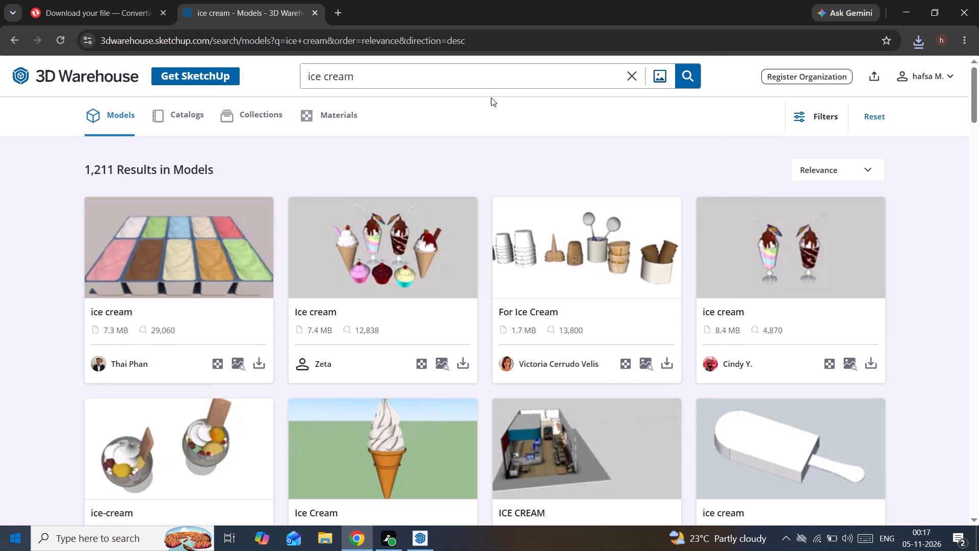
# Examine the "ice cream" results for dessert, cone and cup models that could decorate the shop.
pyautogui.scroll(-4, 599, 329)
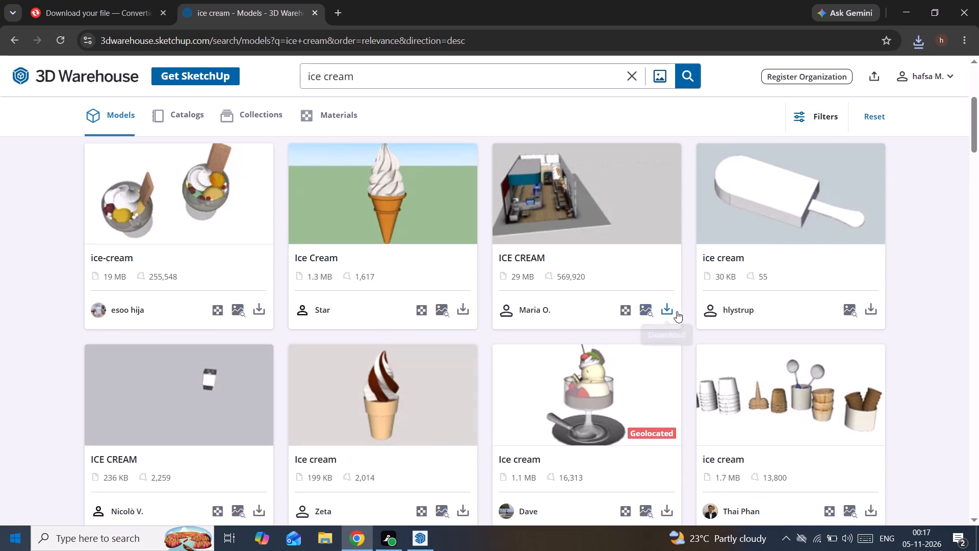
pyautogui.scroll(-6, 677, 311)
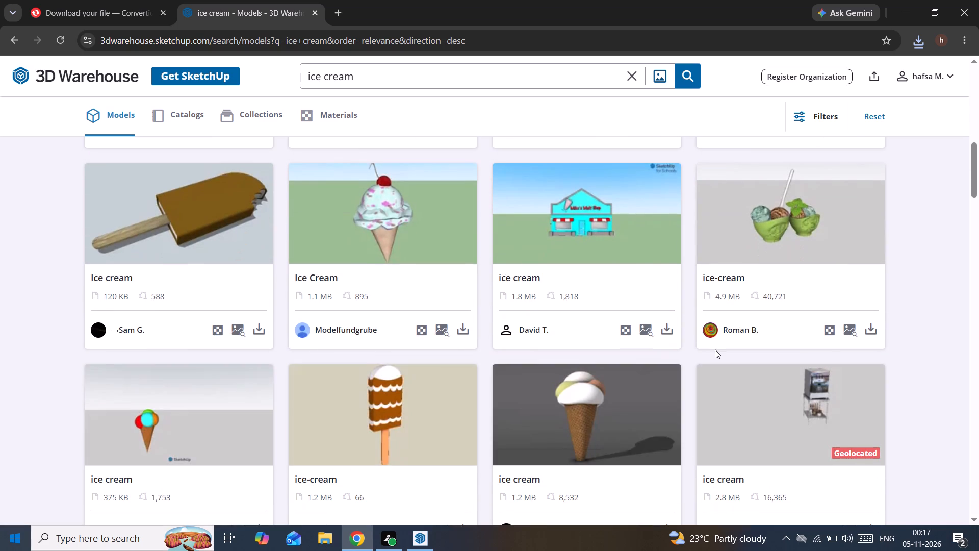
pyautogui.scroll(3, 715, 349)
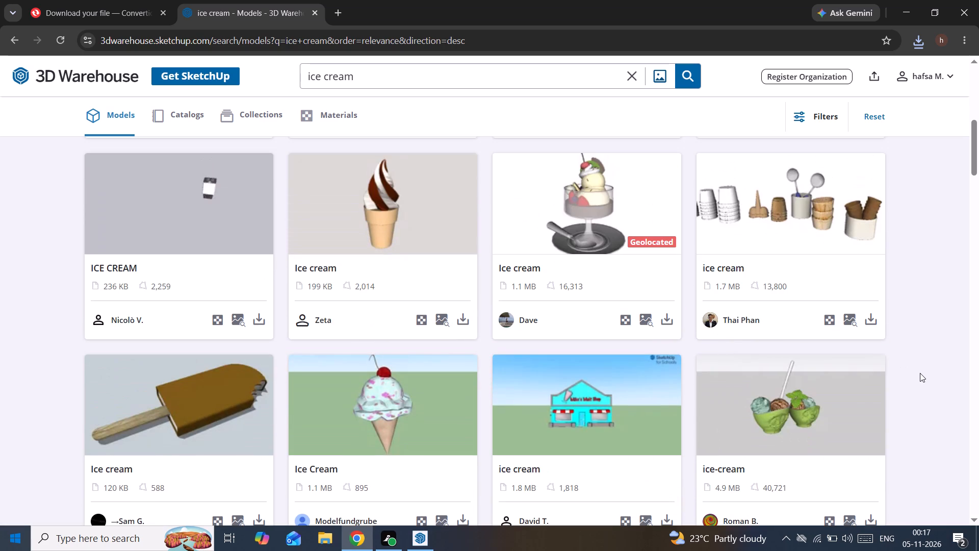
pyautogui.scroll(2, 812, 340)
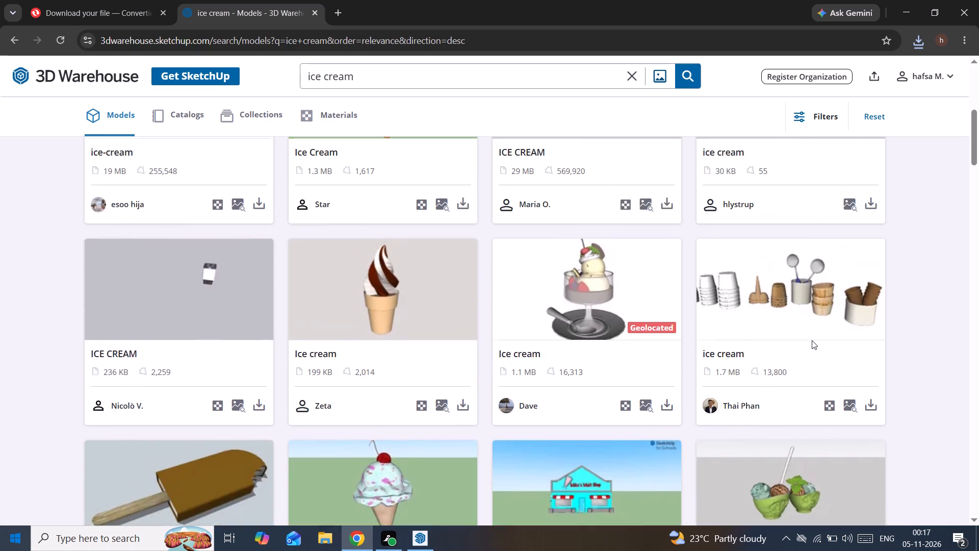
pyautogui.scroll(2, 812, 340)
pyautogui.scroll(-12, 812, 340)
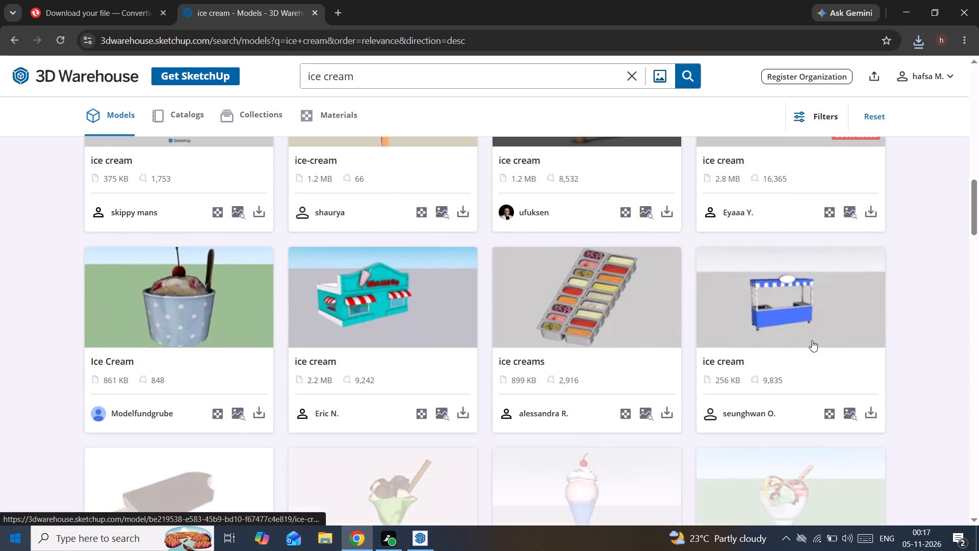
pyautogui.scroll(-9, 812, 342)
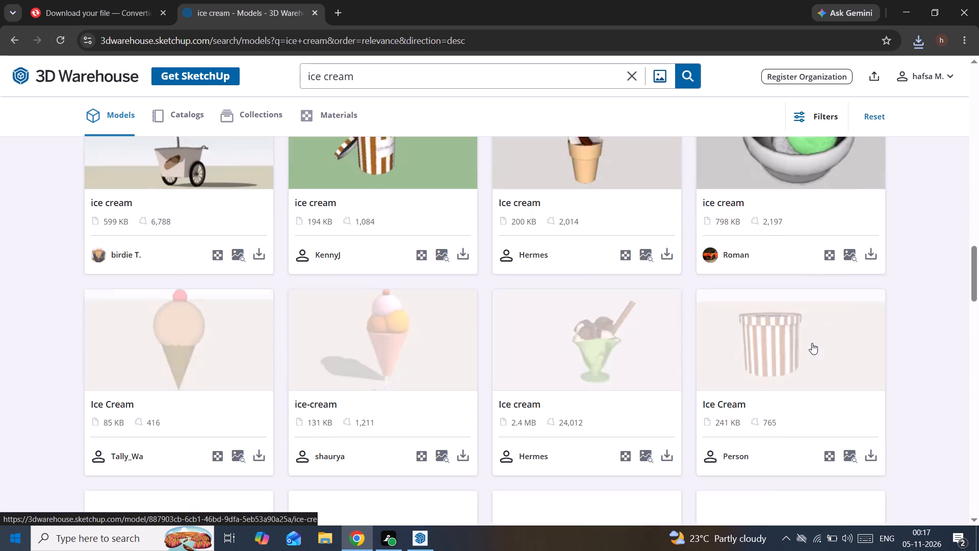
pyautogui.scroll(-2, 812, 345)
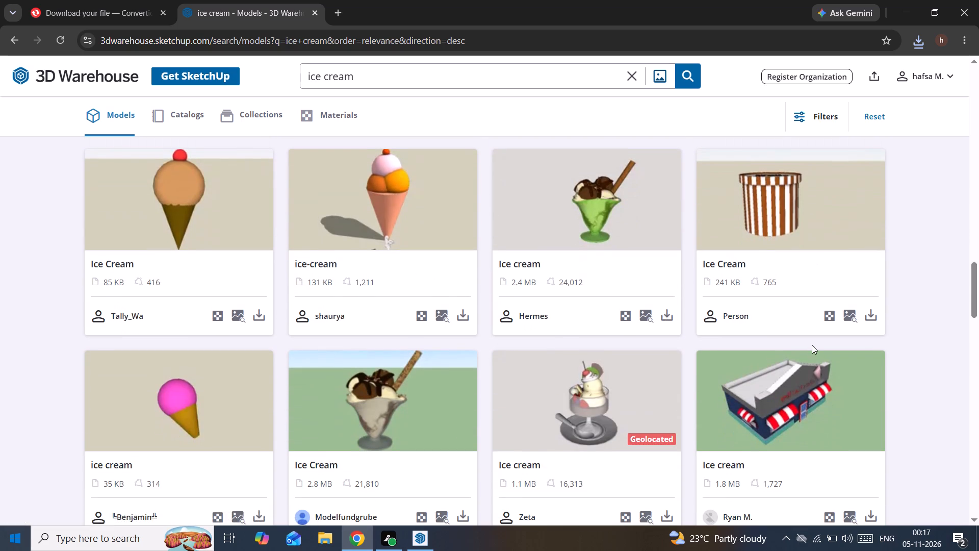
pyautogui.scroll(-6, 812, 345)
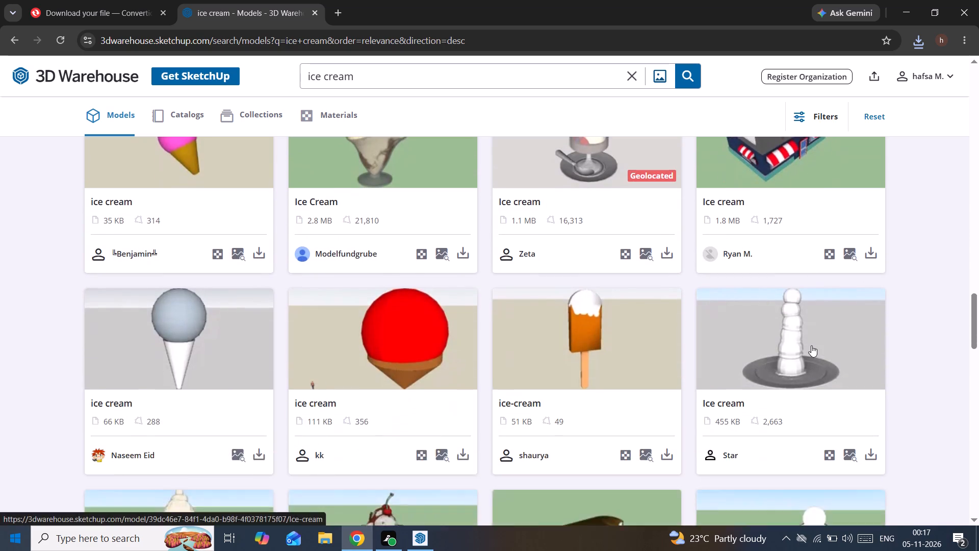
pyautogui.scroll(-12, 811, 345)
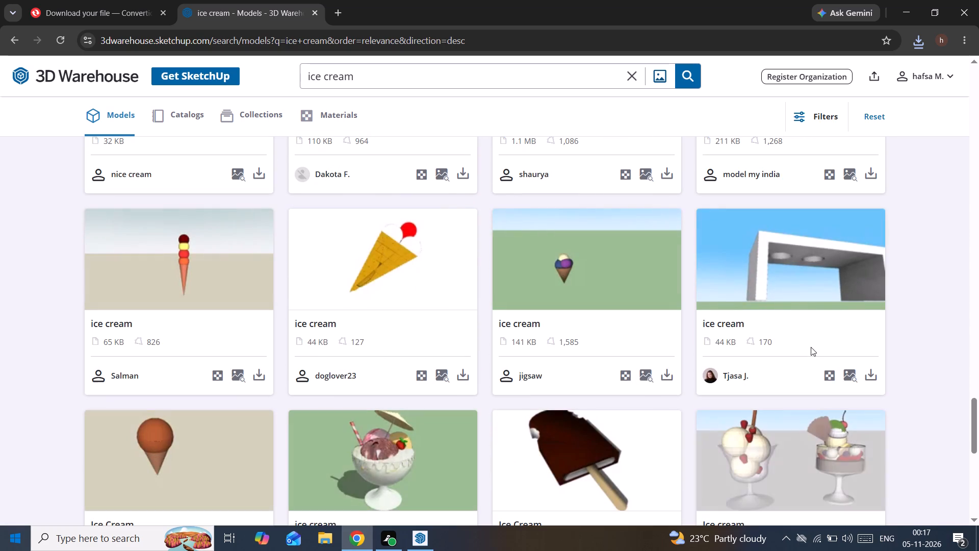
pyautogui.scroll(-4, 811, 347)
pyautogui.scroll(3, 510, 408)
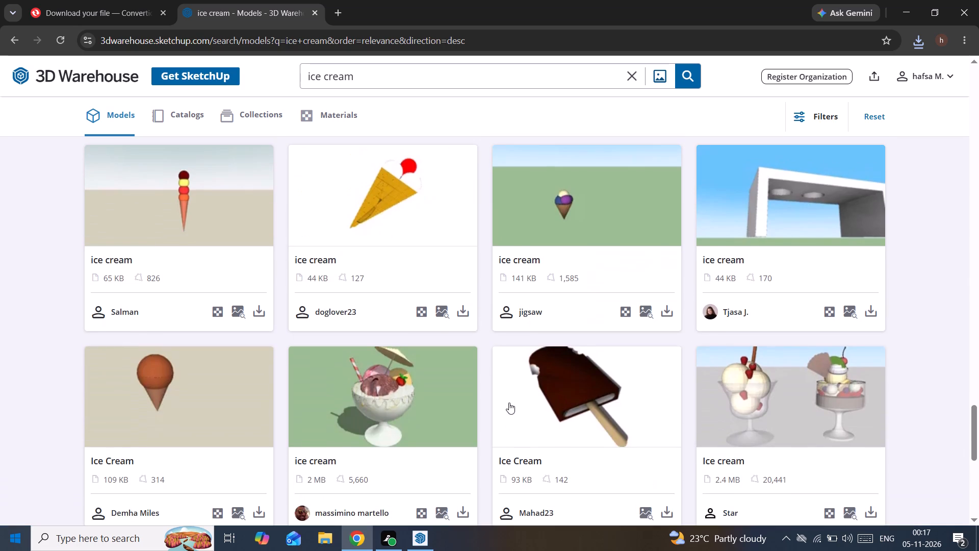
pyautogui.scroll(-3, 429, 400)
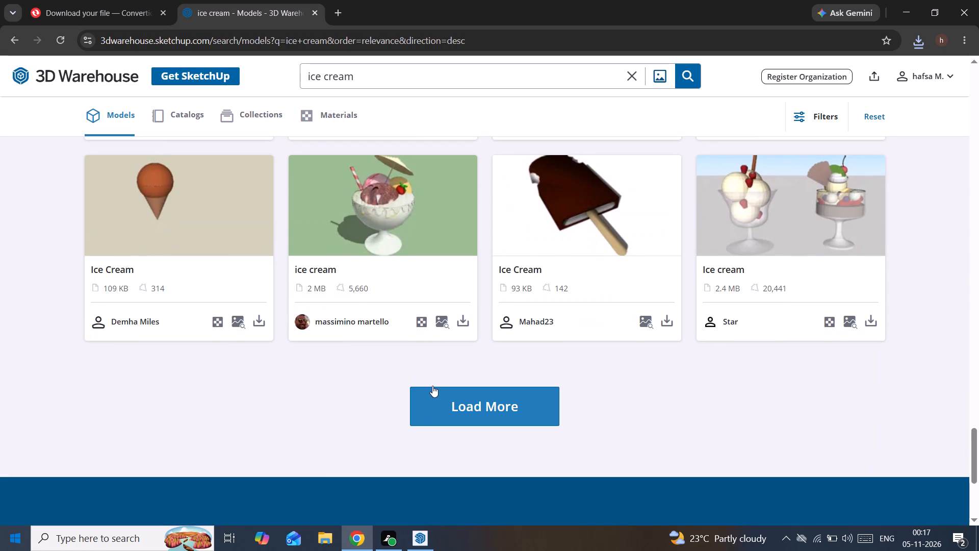
# Download the 2 MB ice cream sundae bowl with a paper umbrella and straw as a SketchUp file.
pyautogui.click(463, 317)
pyautogui.click(519, 353)
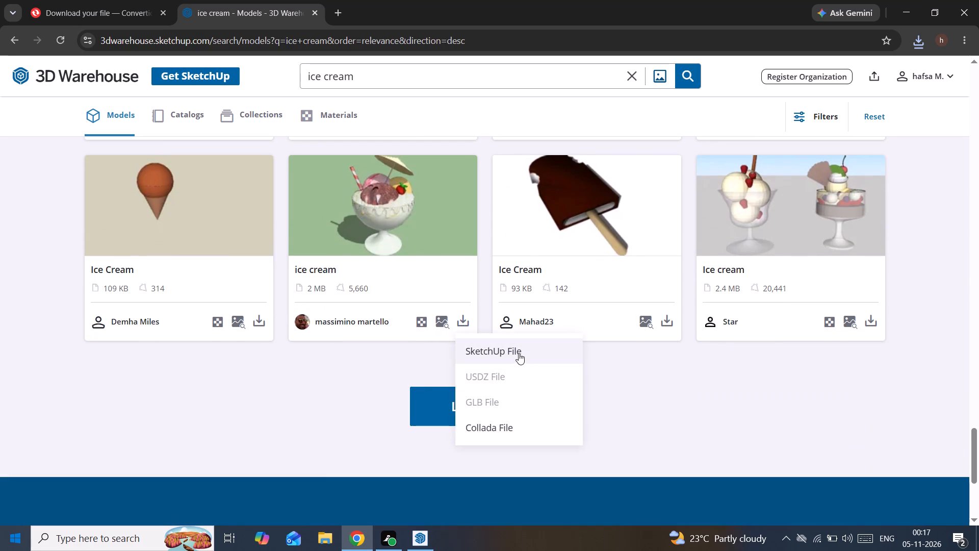
# Download the 8.4 MB model of two tall ice cream sundae glasses from the first results row as a SketchUp file.
pyautogui.scroll(4, 485, 281)
pyautogui.scroll(17, 485, 277)
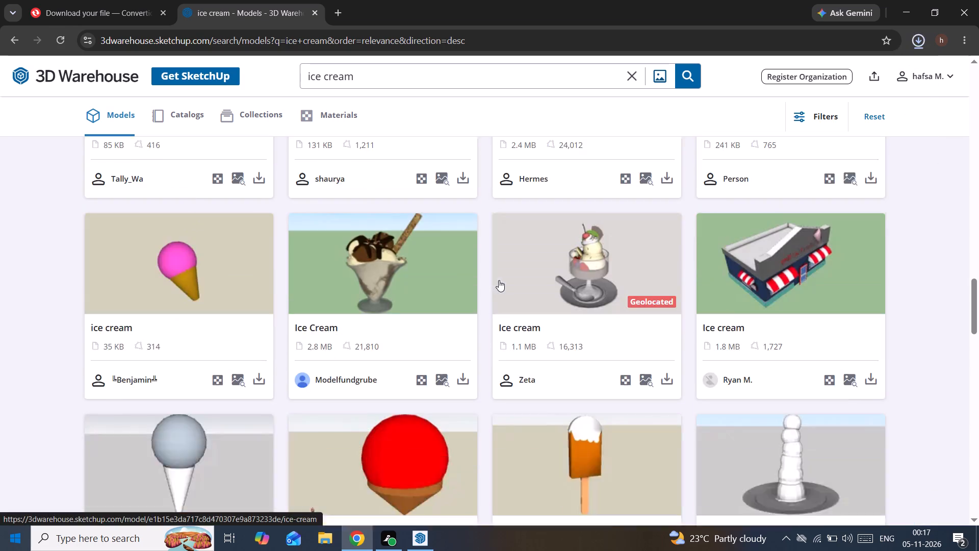
pyautogui.scroll(20, 501, 280)
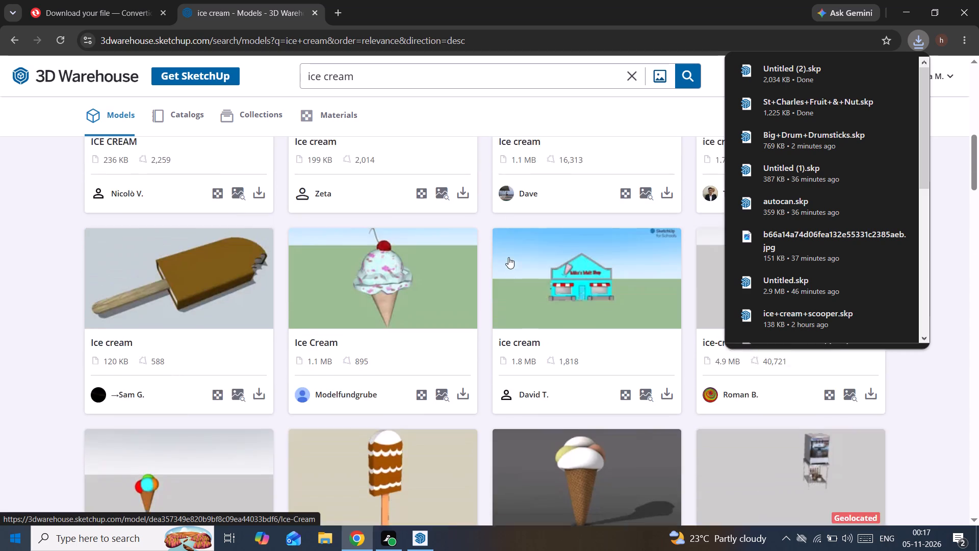
pyautogui.scroll(12, 508, 257)
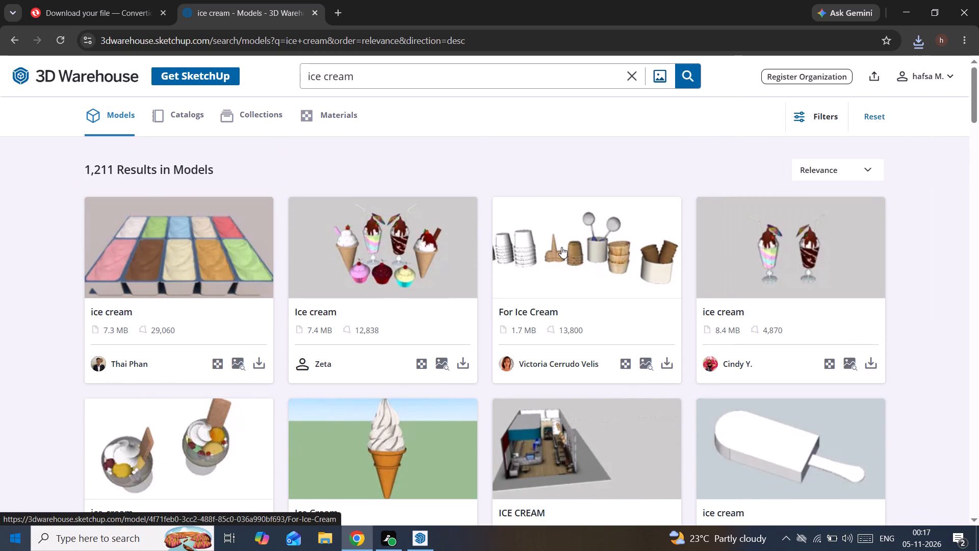
pyautogui.scroll(-1, 561, 247)
pyautogui.click(877, 298)
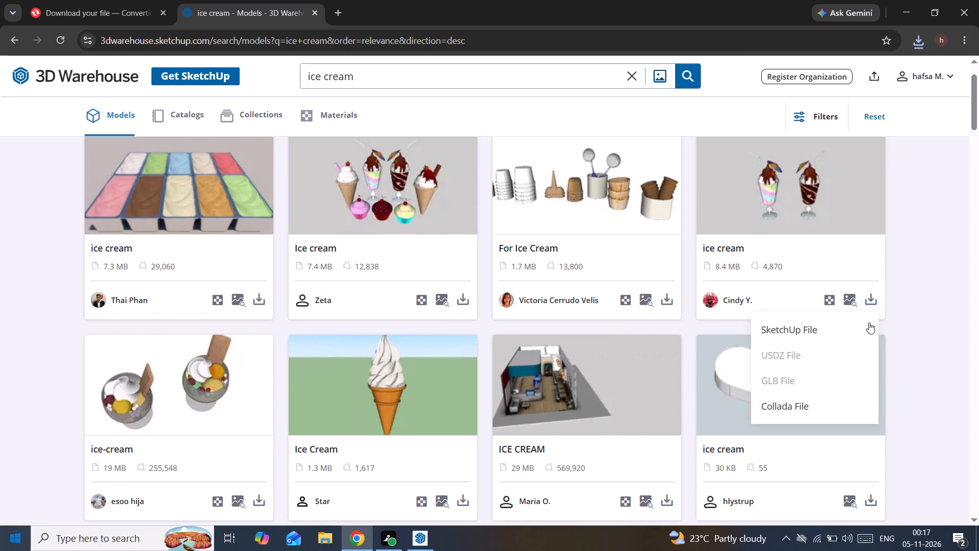
pyautogui.click(863, 331)
pyautogui.scroll(-3, 599, 412)
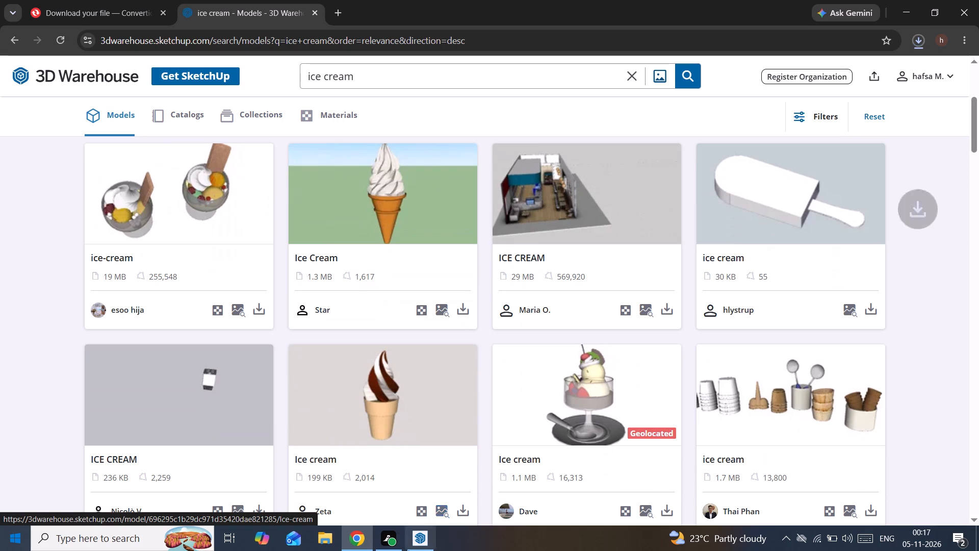
# Switch to SketchUp and examine the shop interior and the outlined entrance on the front wall from above.
pyautogui.moveTo(399, 543); pyautogui.dragTo(405, 546)
pyautogui.click(415, 541)
pyautogui.scroll(-3, 455, 381)
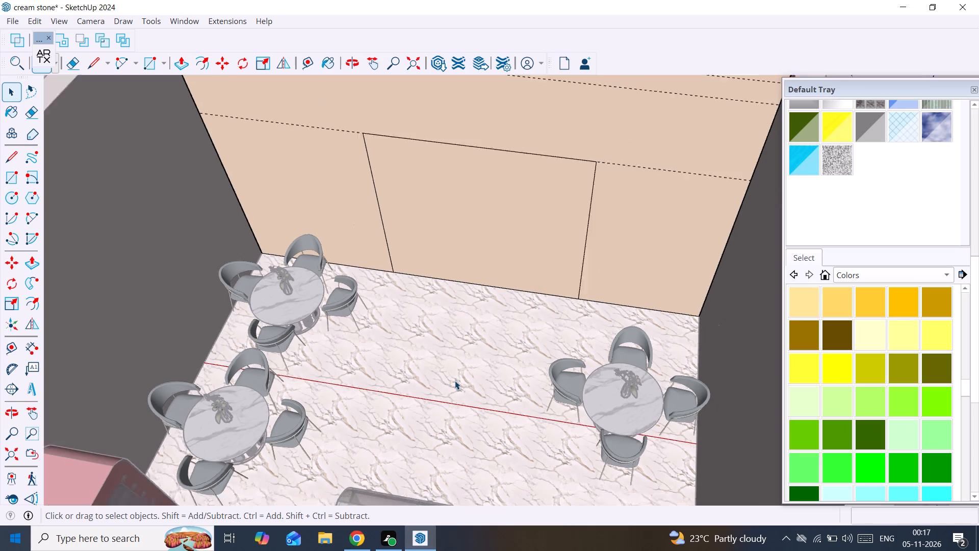
pyautogui.scroll(-7, 455, 381)
pyautogui.moveTo(455, 403); pyautogui.dragTo(0, 527, button='middle')
pyautogui.scroll(1, 453, 193)
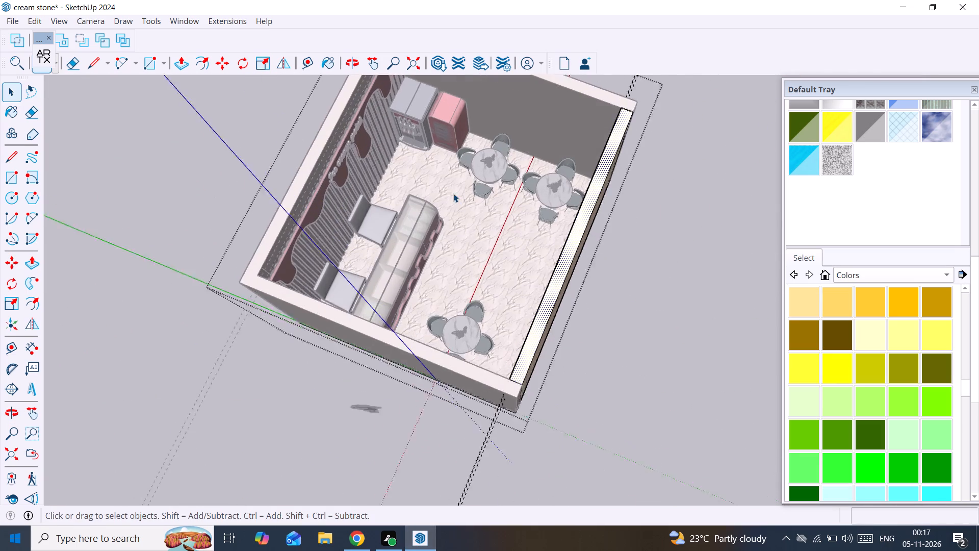
pyautogui.scroll(1, 453, 193)
pyautogui.moveTo(453, 193); pyautogui.dragTo(285, 199, button='middle')
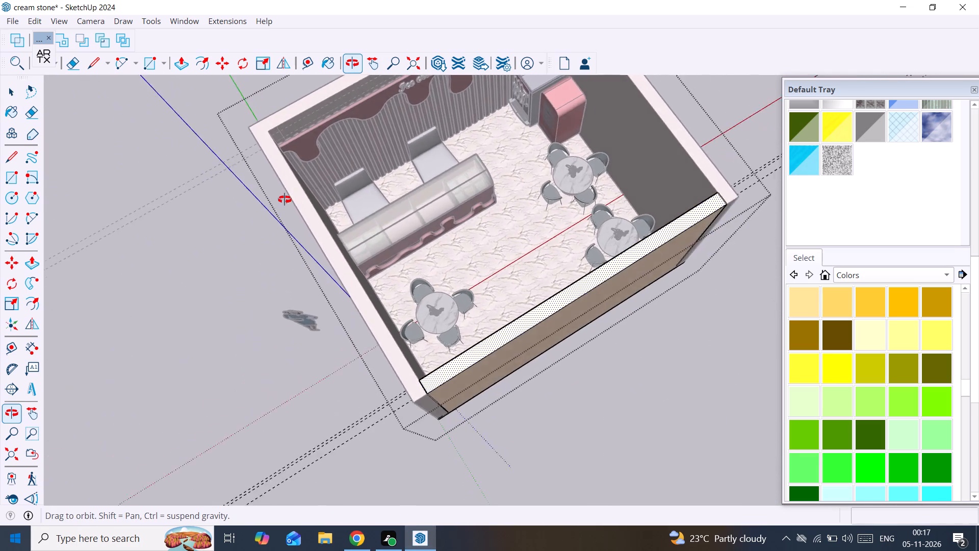
pyautogui.moveTo(285, 199); pyautogui.dragTo(642, 239, button='middle')
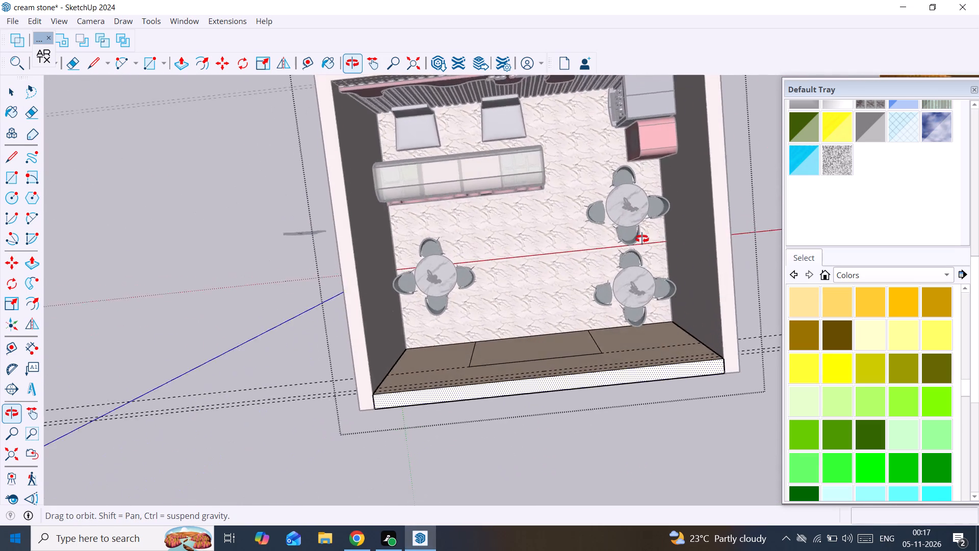
pyautogui.moveTo(642, 239); pyautogui.dragTo(608, 171, button='middle')
# Return to 3D Warehouse in Chrome and search for "sliding door".
pyautogui.click(356, 548)
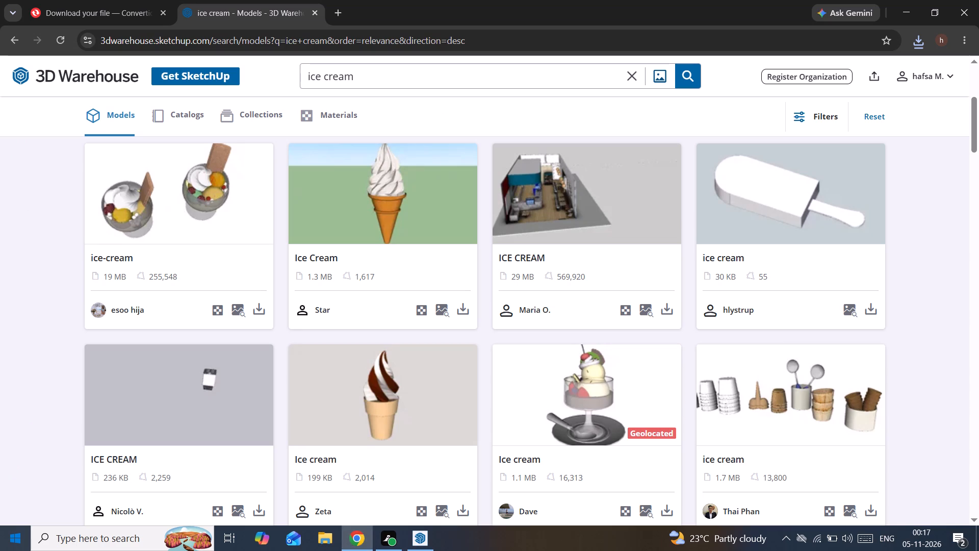
pyautogui.click(465, 76)
pyautogui.click(623, 75)
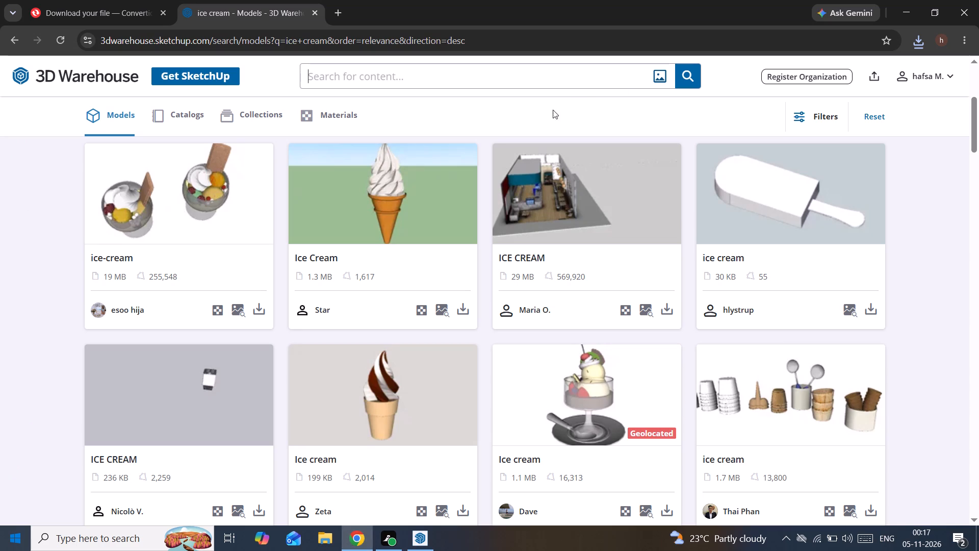
pyautogui.click(536, 80)
pyautogui.press('s')
pyautogui.write('li')
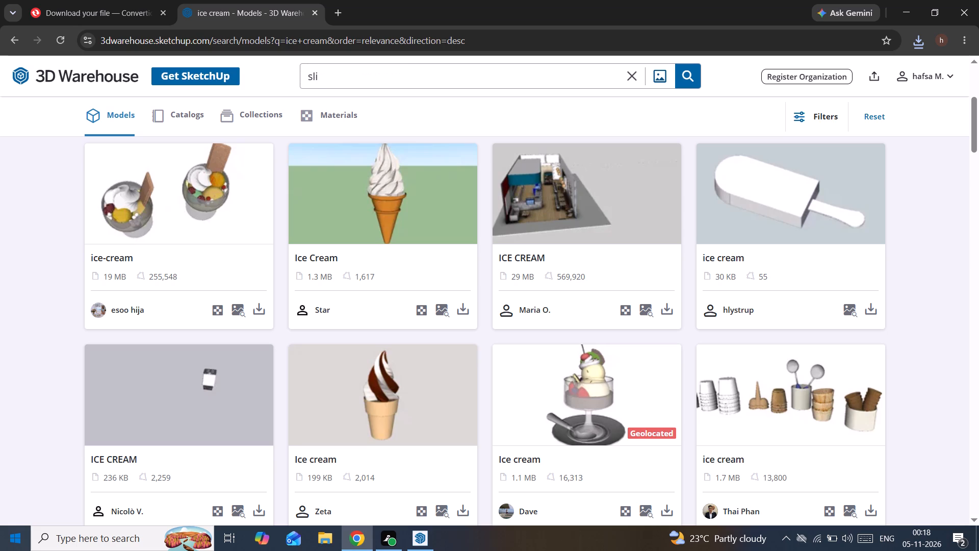
pyautogui.write('din')
pyautogui.write('g dd')
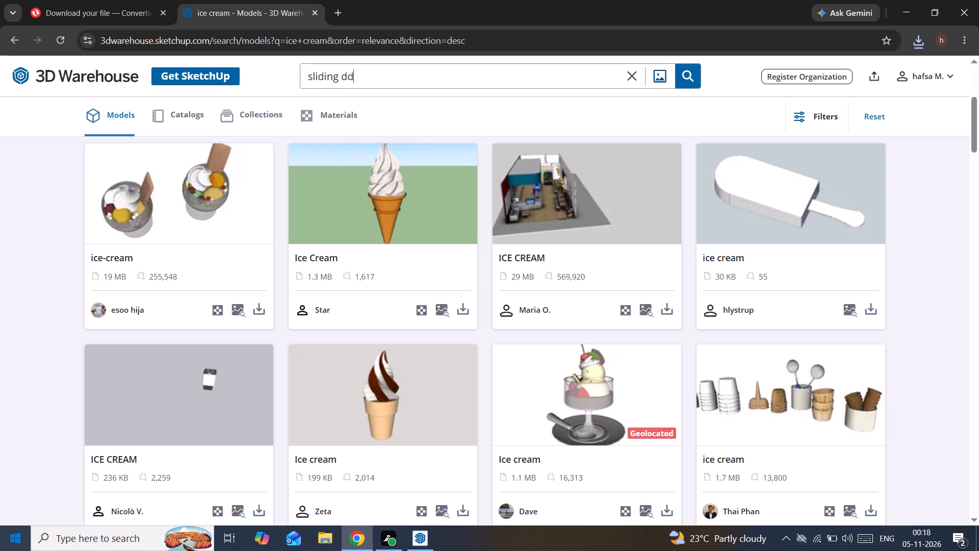
pyautogui.press('BackSpace')
pyautogui.write('oor')
pyautogui.press('Return')
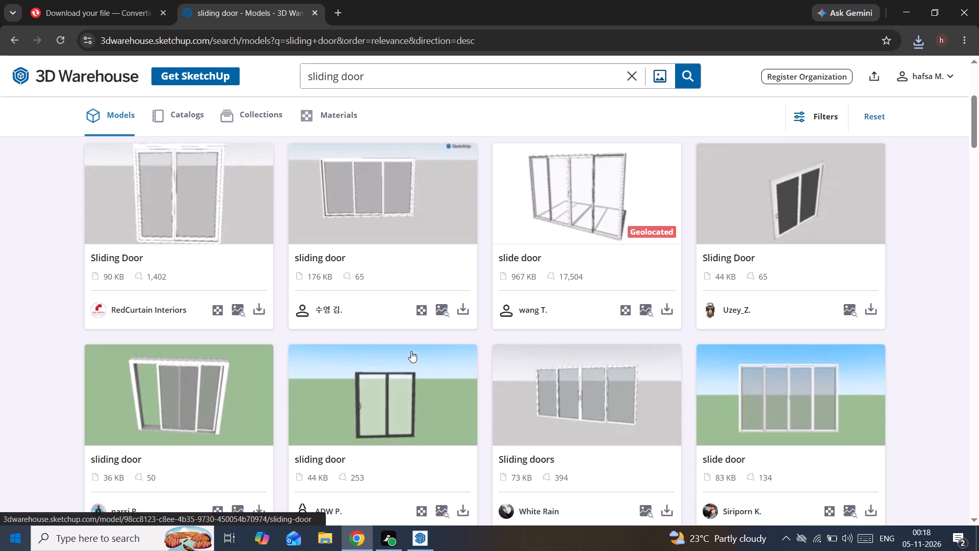
# Browse the sliding door results, then search 3D Warehouse for "glass door" instead.
pyautogui.scroll(-3, 609, 332)
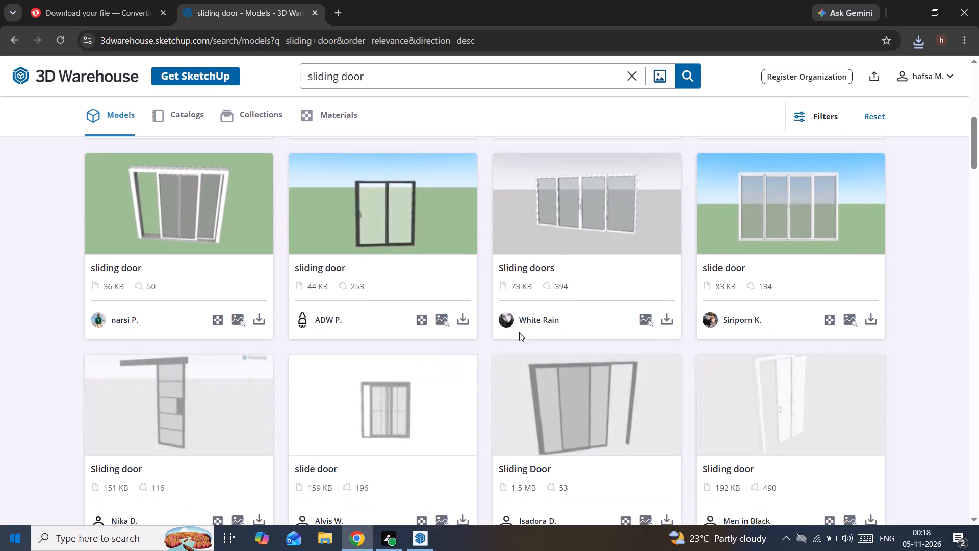
pyautogui.scroll(-8, 462, 325)
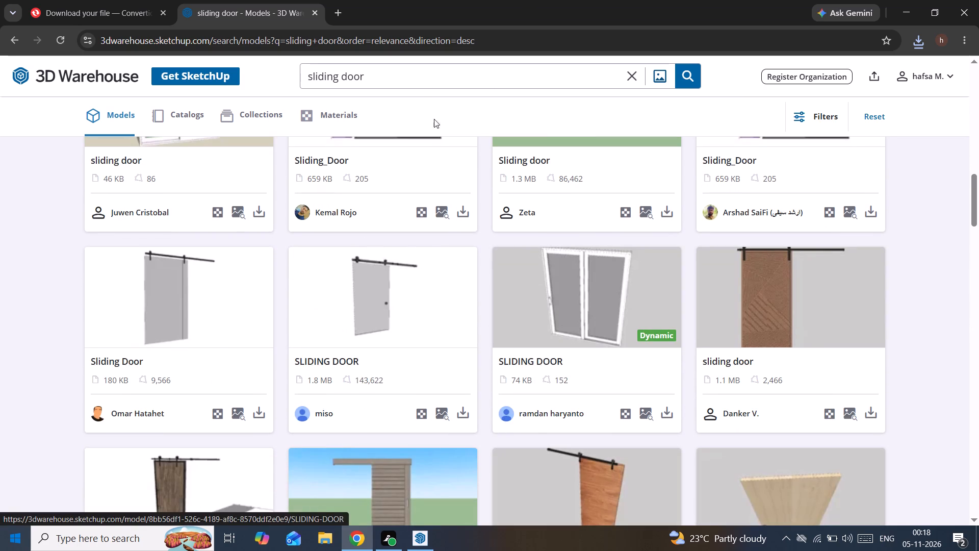
pyautogui.click(629, 76)
pyautogui.click(594, 83)
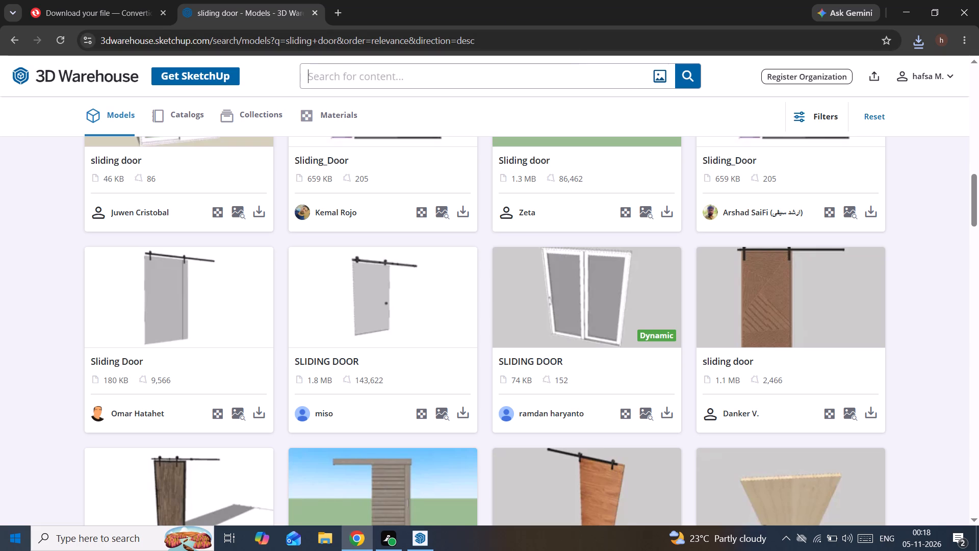
pyautogui.write('glass door')
pyautogui.press('Return')
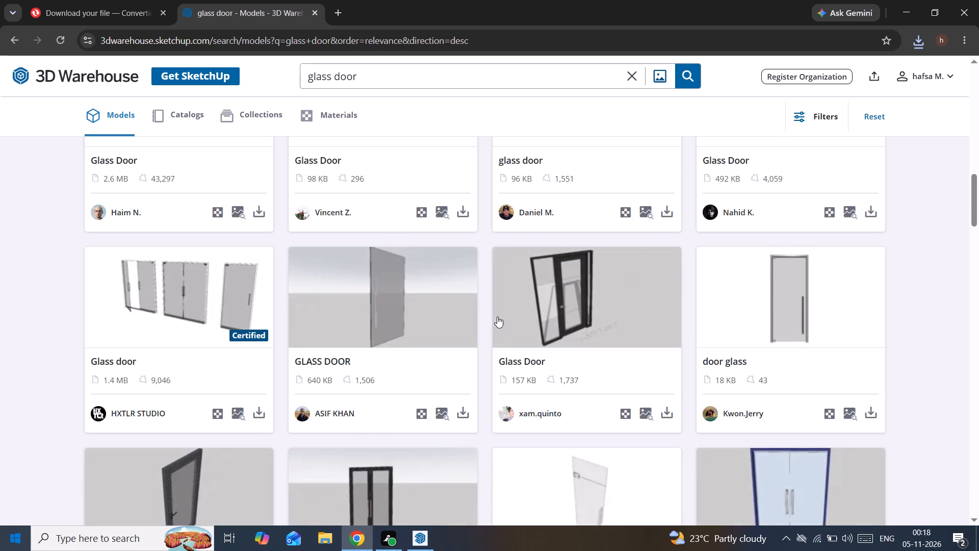
# Examine the first batch of glass door results for a model that suits the shop entrance.
pyautogui.scroll(12, 482, 287)
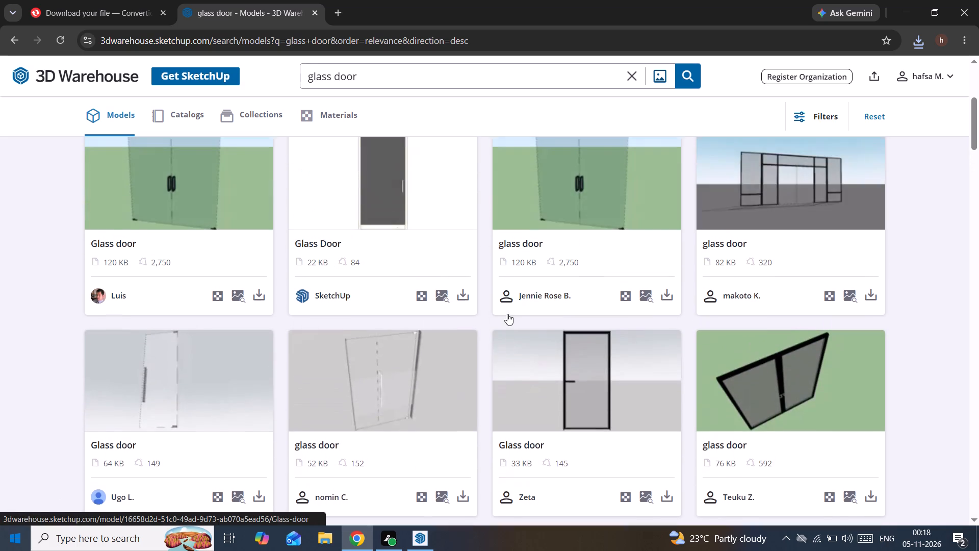
pyautogui.scroll(5, 507, 314)
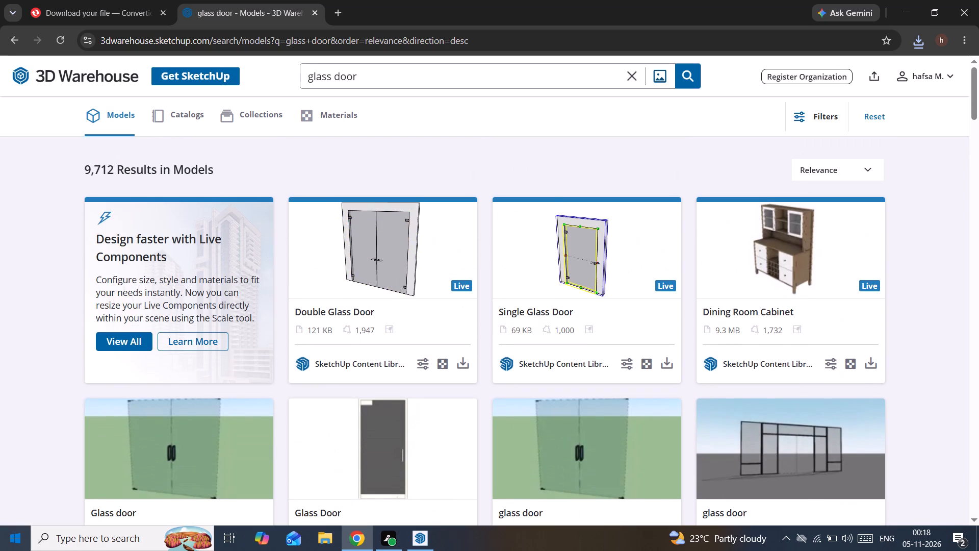
pyautogui.scroll(-4, 520, 324)
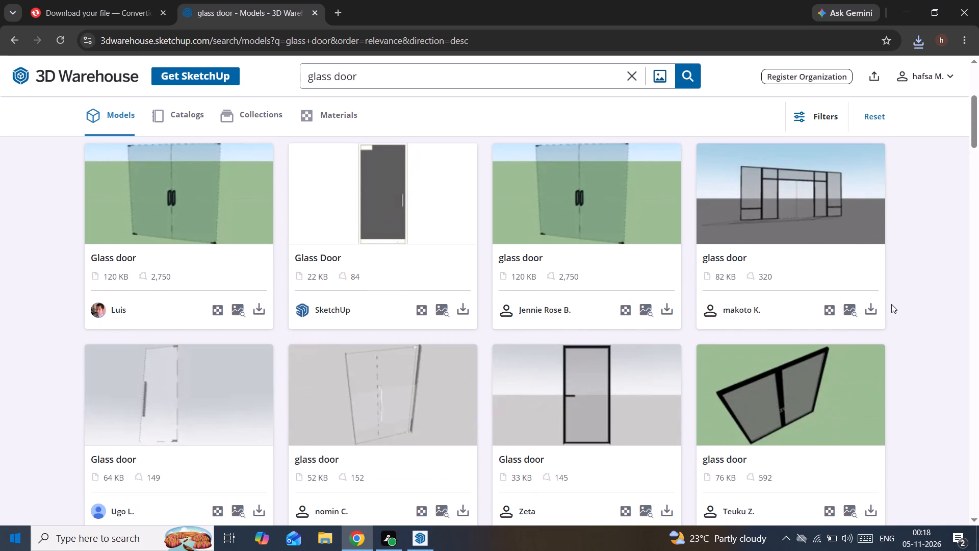
pyautogui.scroll(-4, 800, 306)
pyautogui.scroll(-4, 770, 341)
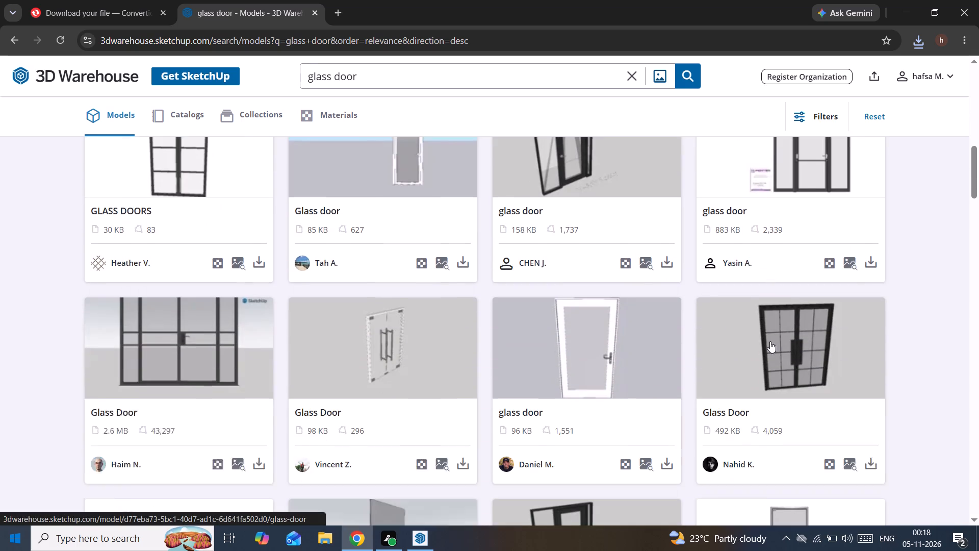
pyautogui.scroll(-7, 718, 348)
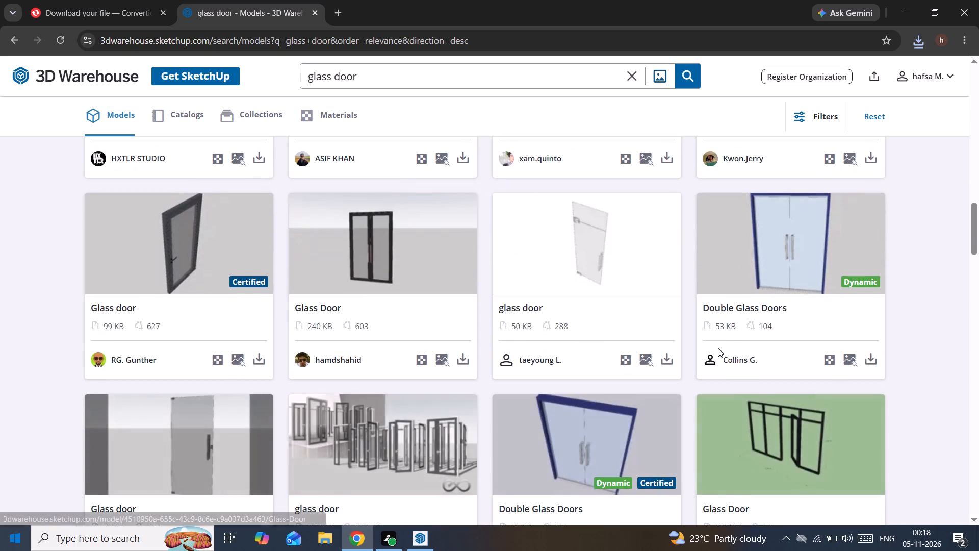
pyautogui.scroll(-11, 718, 348)
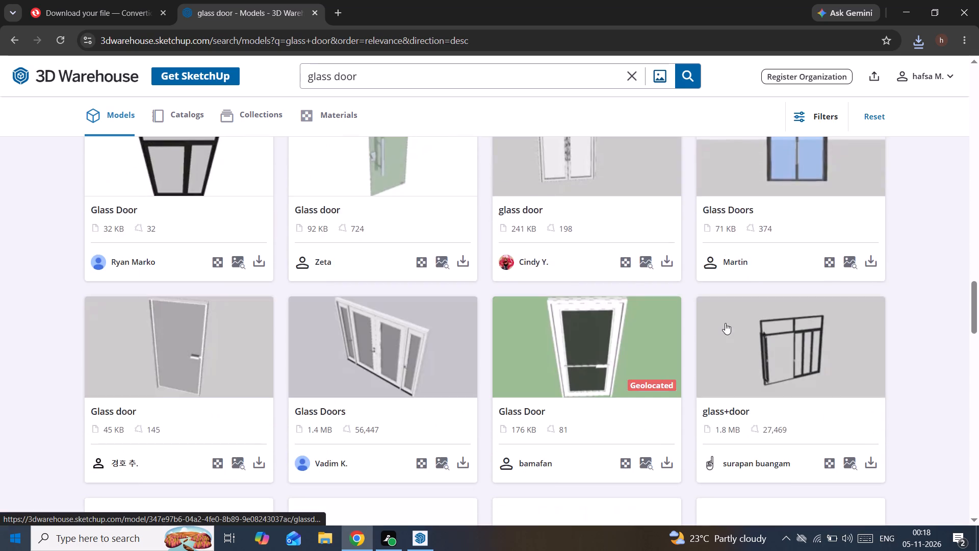
pyautogui.scroll(-2, 725, 323)
pyautogui.scroll(-2, 746, 261)
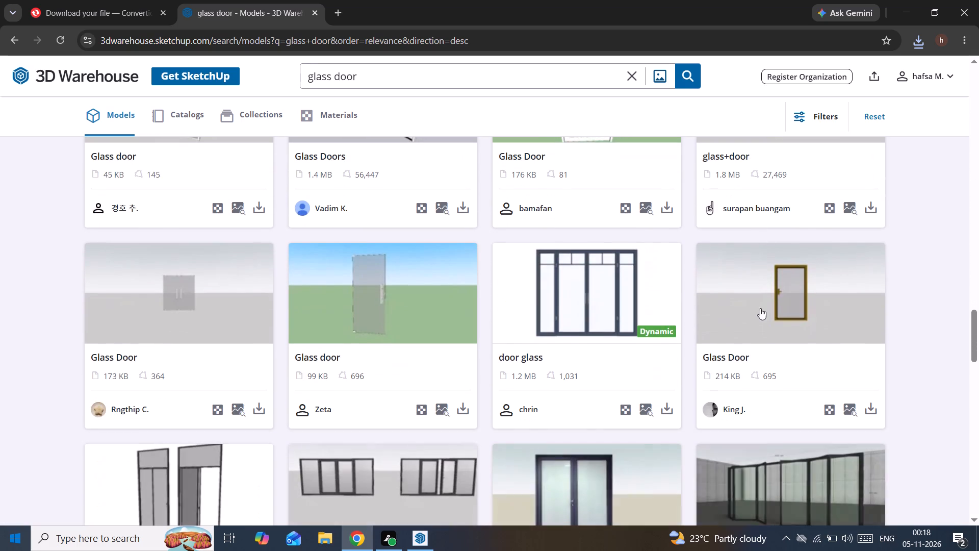
pyautogui.scroll(-3, 775, 263)
pyautogui.scroll(-3, 431, 392)
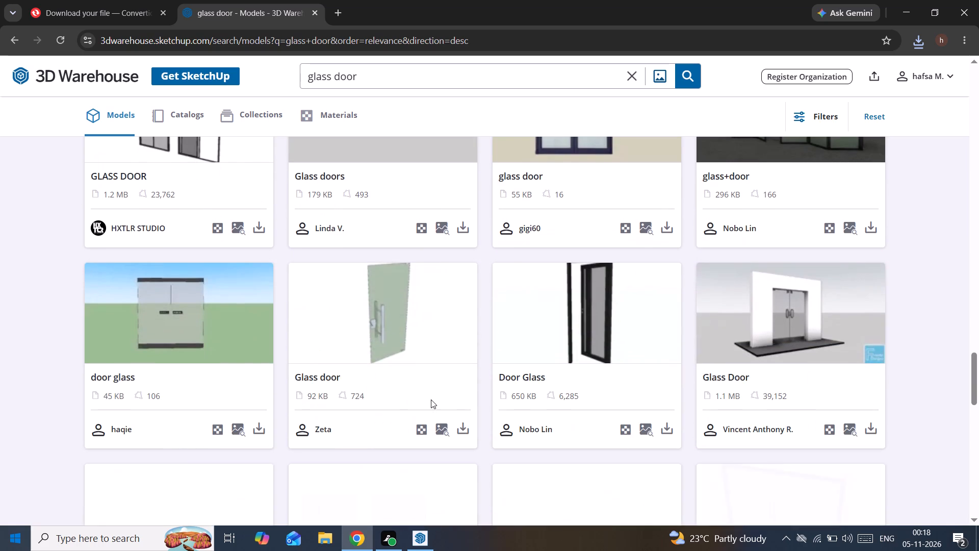
pyautogui.scroll(-5, 440, 395)
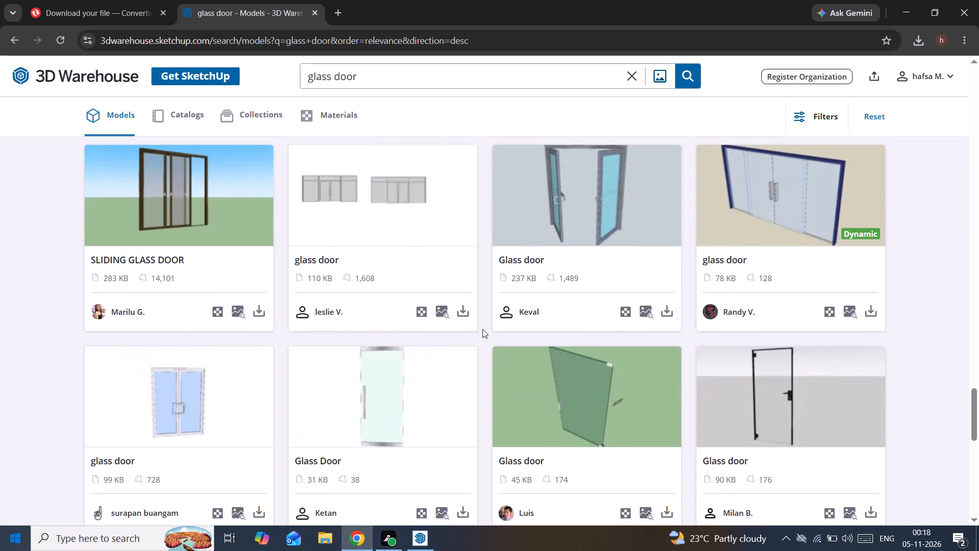
pyautogui.scroll(-3, 511, 305)
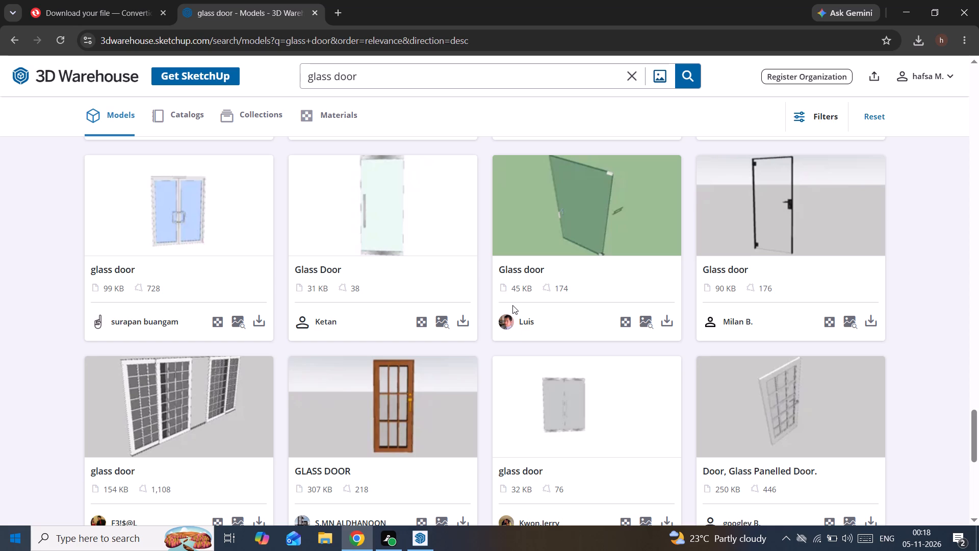
pyautogui.scroll(-3, 579, 362)
# Load a second batch of glass door results and look through it for a suitable entrance door.
pyautogui.click(545, 413)
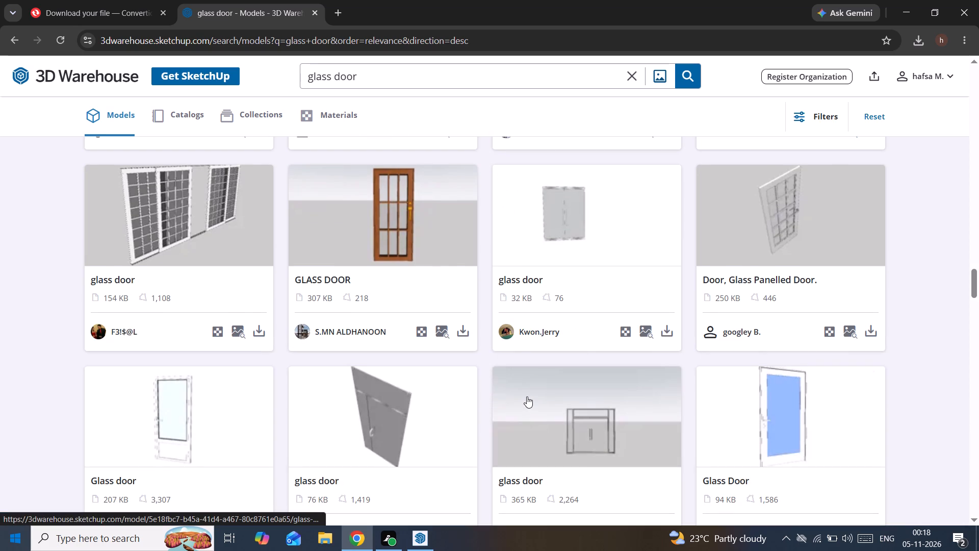
pyautogui.scroll(-6, 527, 396)
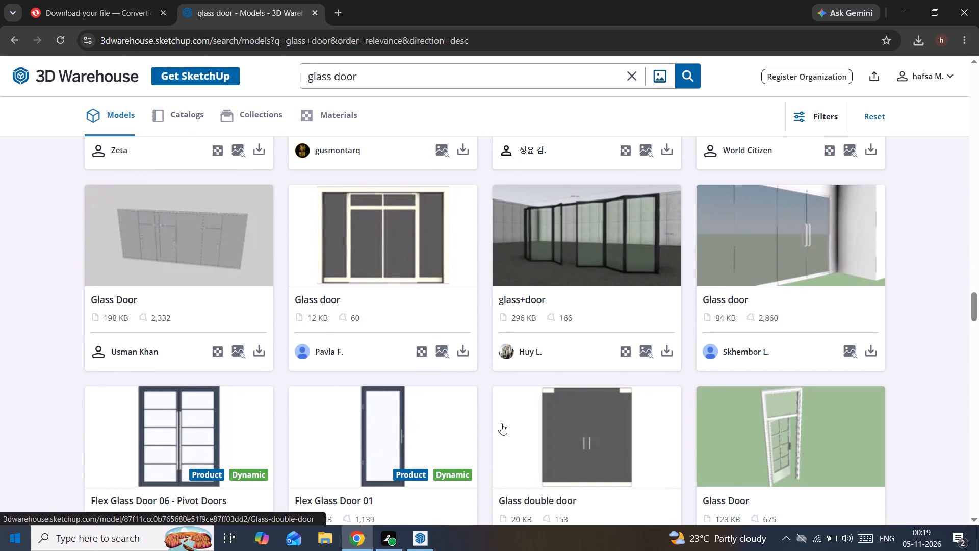
pyautogui.scroll(-4, 501, 423)
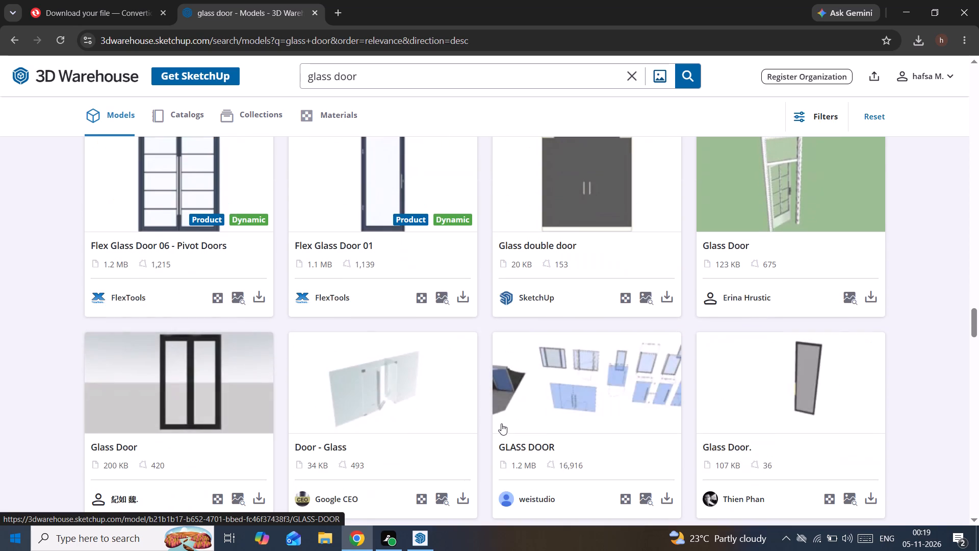
pyautogui.scroll(-7, 501, 423)
pyautogui.scroll(2, 501, 423)
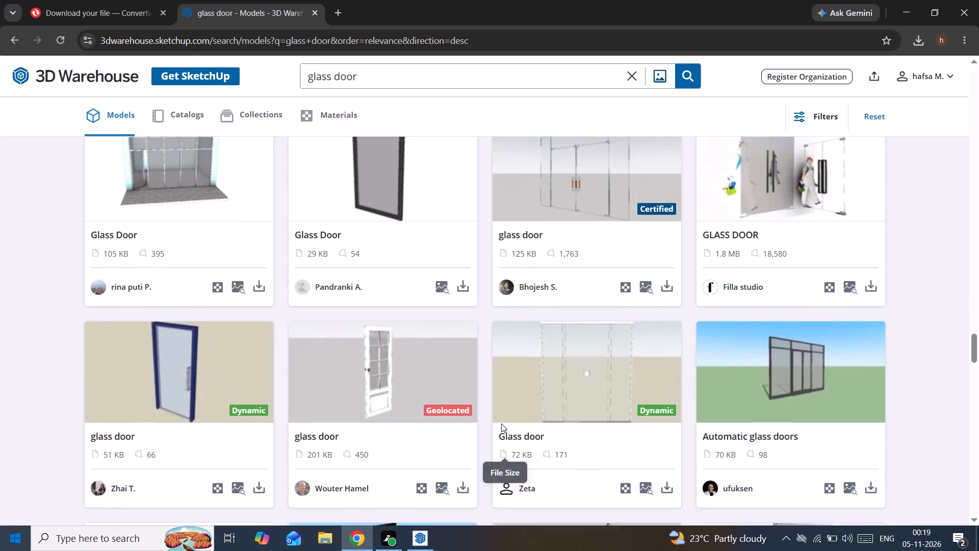
pyautogui.scroll(-3, 501, 423)
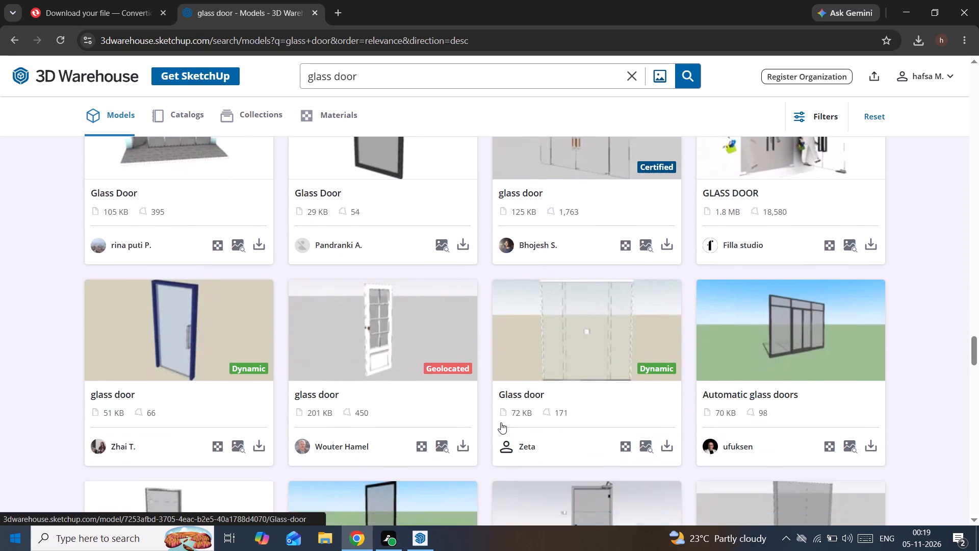
pyautogui.scroll(-7, 501, 420)
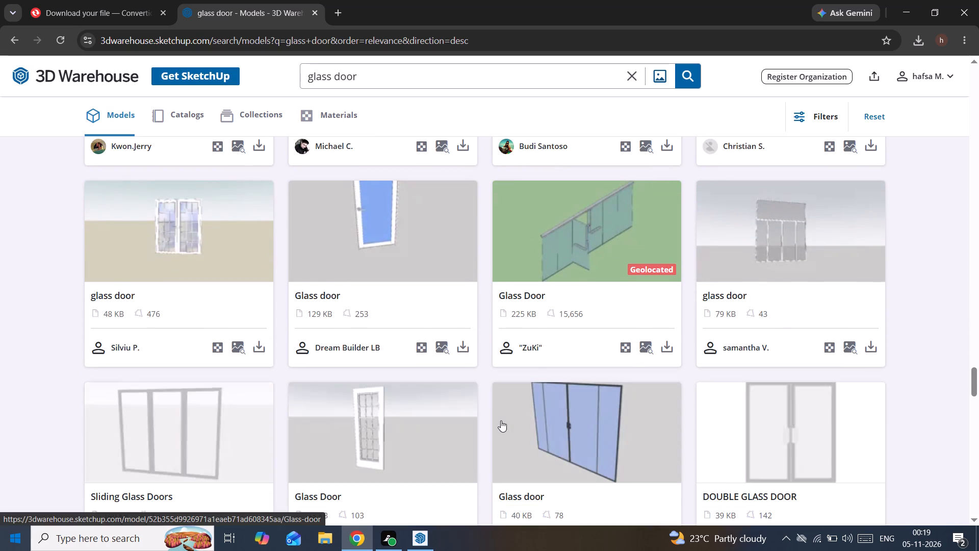
pyautogui.scroll(-5, 500, 420)
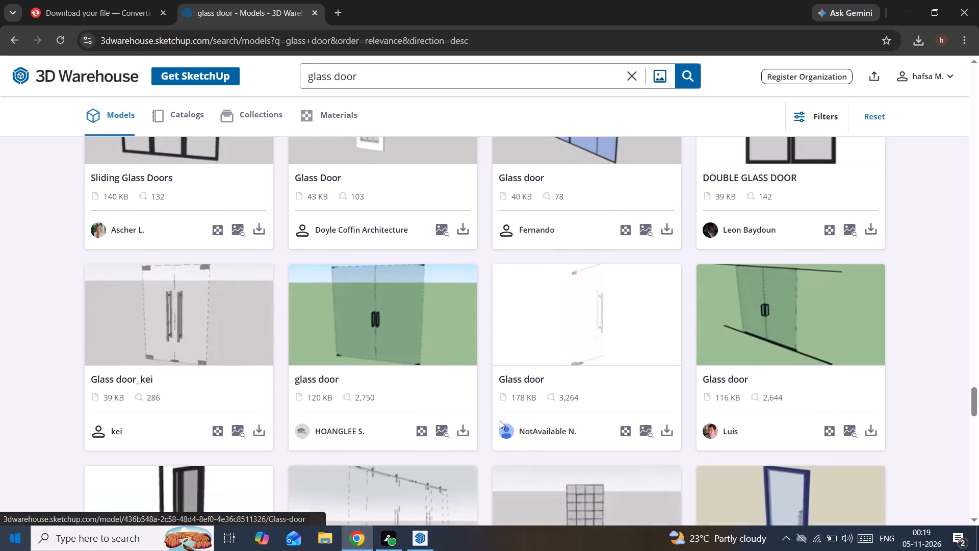
pyautogui.scroll(-6, 499, 420)
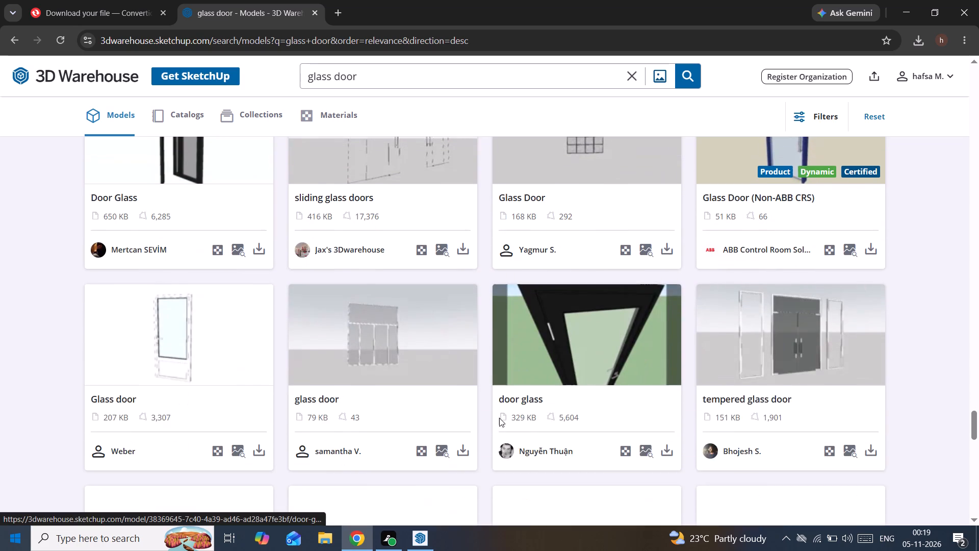
pyautogui.scroll(-8, 499, 418)
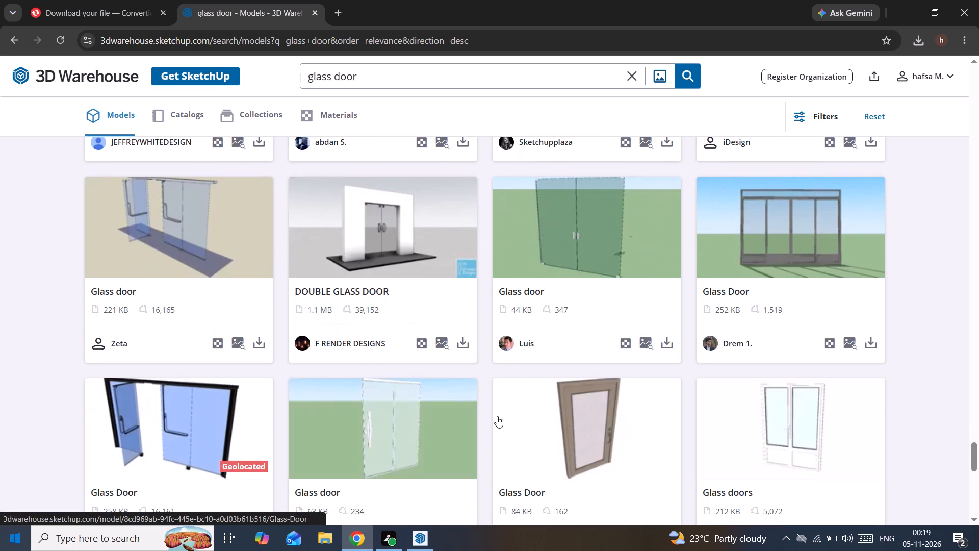
pyautogui.scroll(-3, 496, 415)
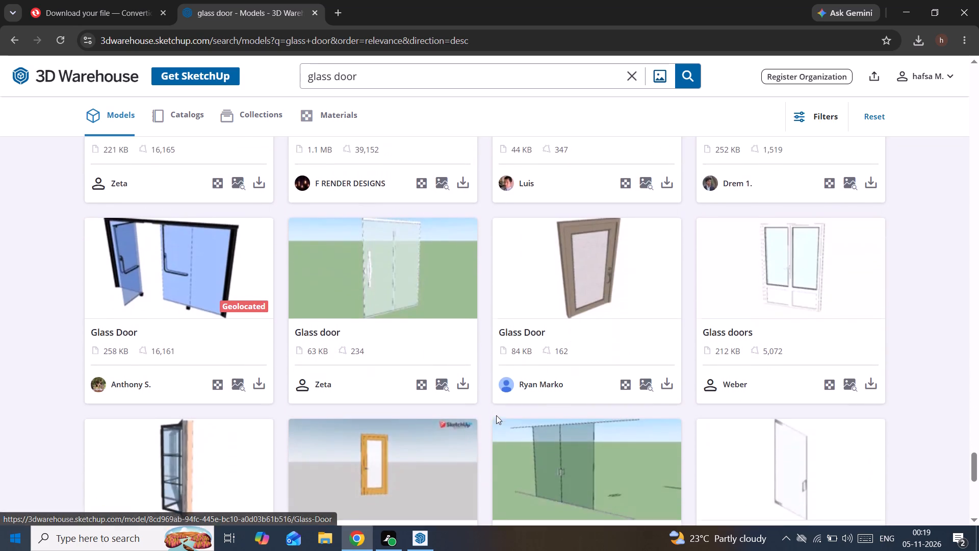
pyautogui.scroll(-5, 496, 415)
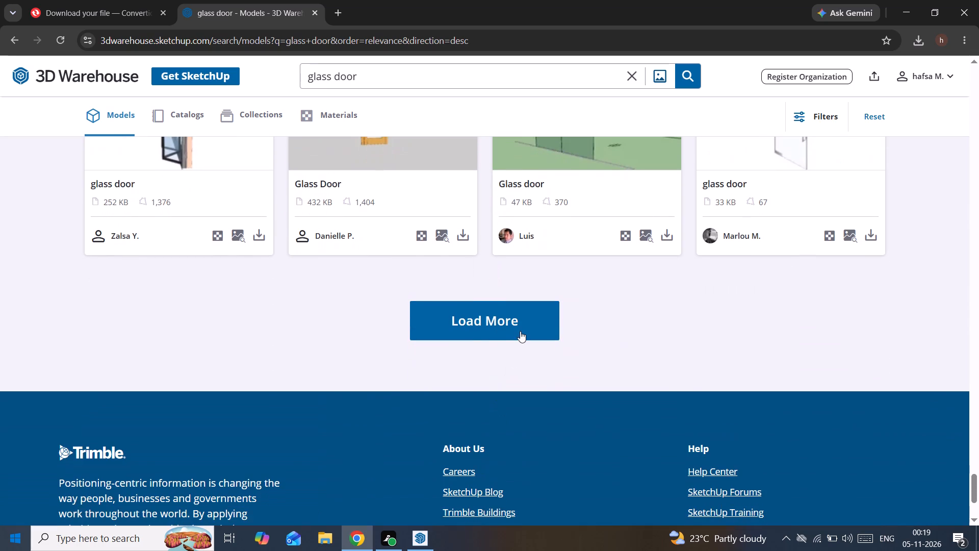
# Load a third batch of glass door results and examine its framed and double door models.
pyautogui.click(522, 325)
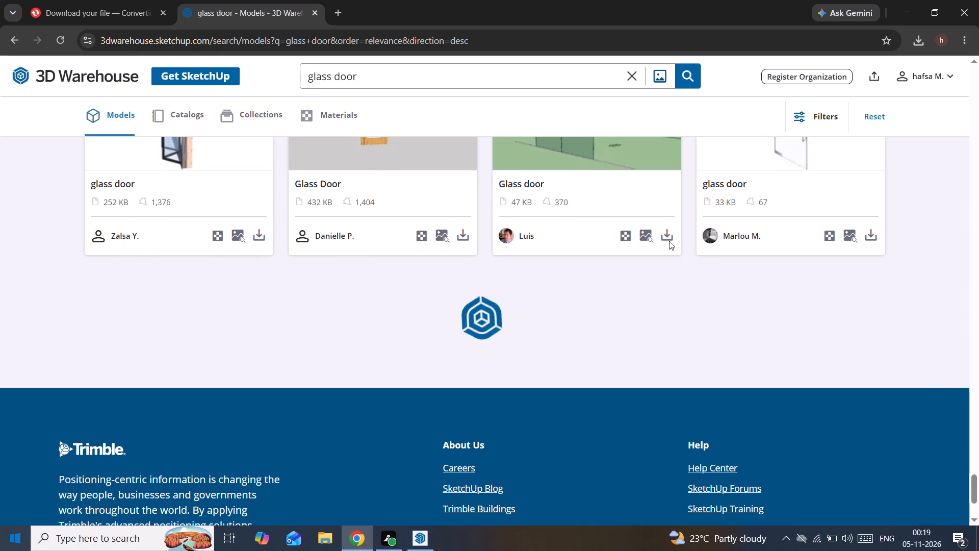
pyautogui.scroll(-3, 585, 284)
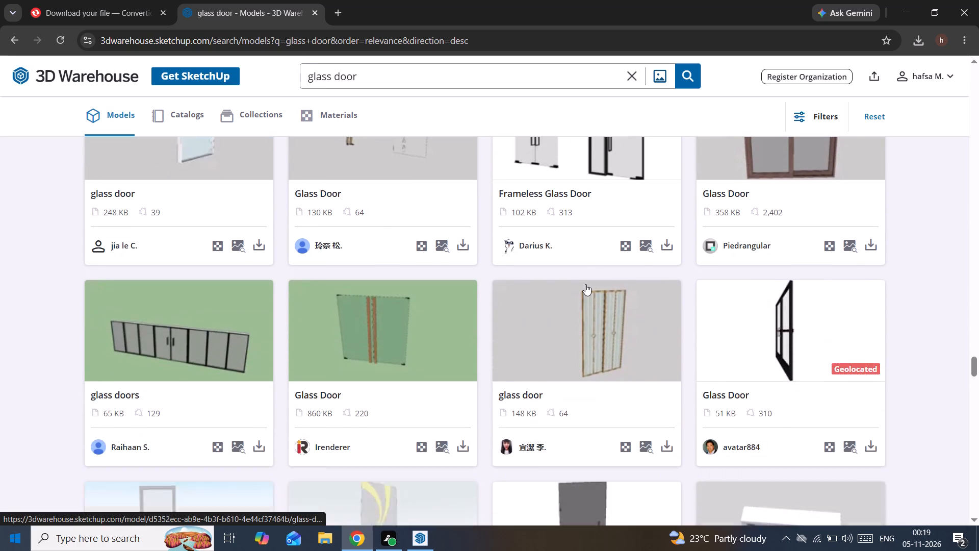
pyautogui.scroll(1, 585, 284)
pyautogui.scroll(-6, 587, 286)
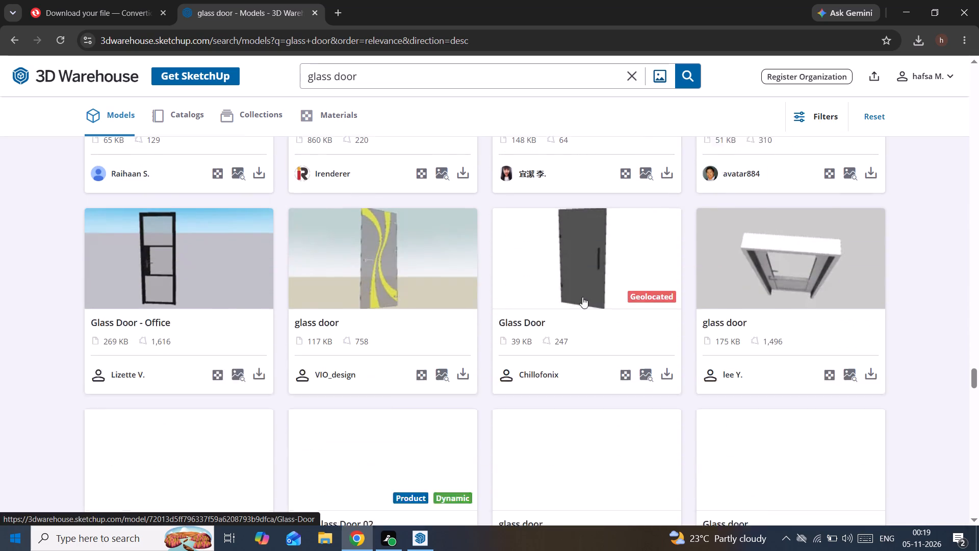
pyautogui.scroll(-5, 582, 295)
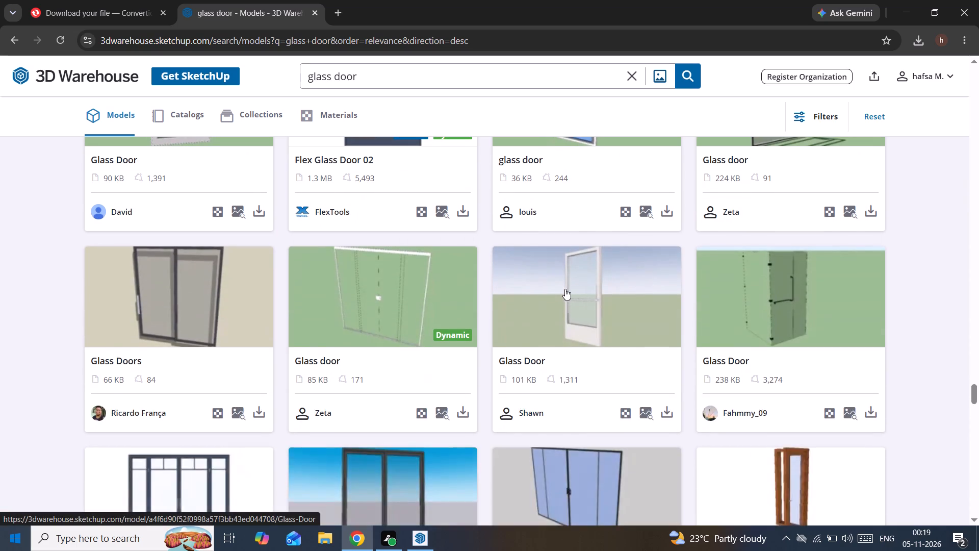
pyautogui.scroll(2, 564, 289)
pyautogui.scroll(-5, 562, 289)
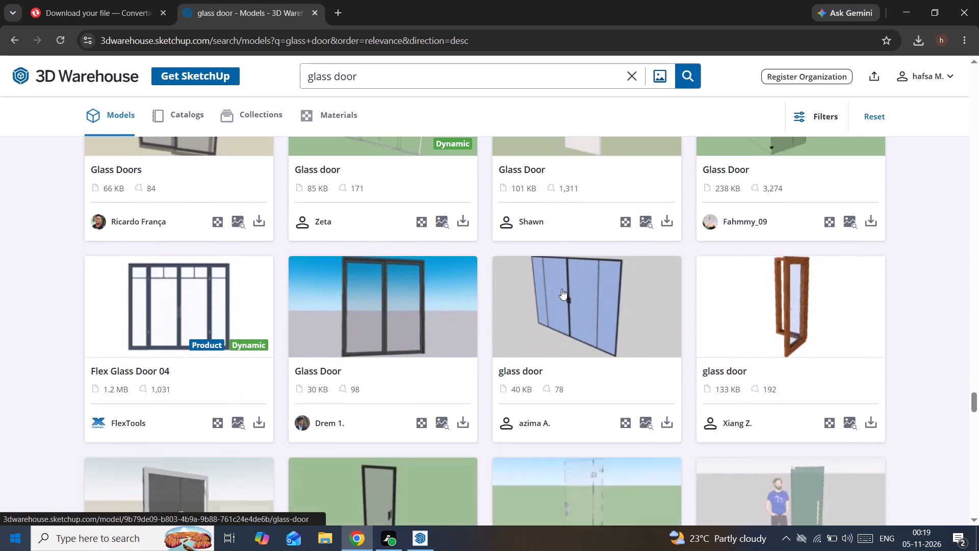
pyautogui.scroll(-4, 555, 313)
pyautogui.scroll(3, 555, 313)
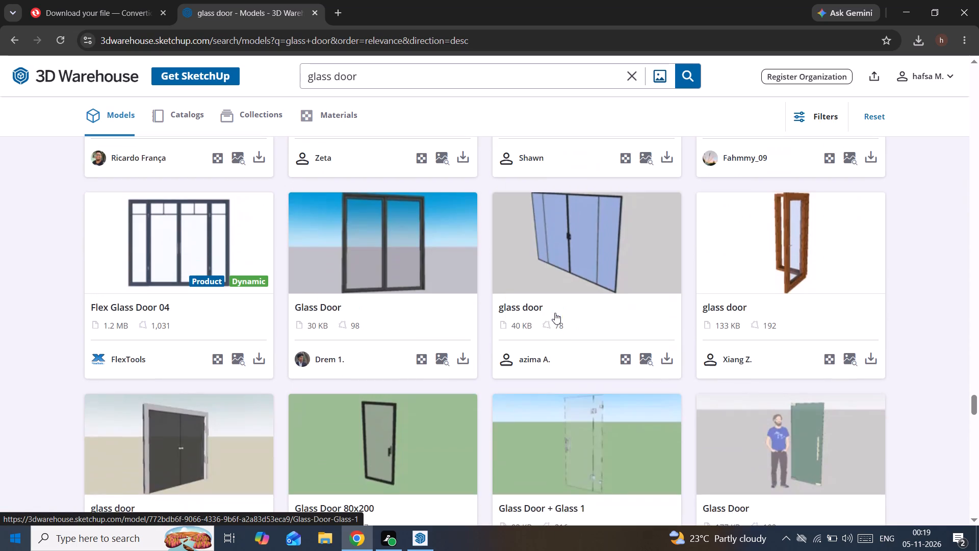
# Look back through the loaded glass door results and compare the double door models for the shop entrance.
pyautogui.scroll(15, 555, 313)
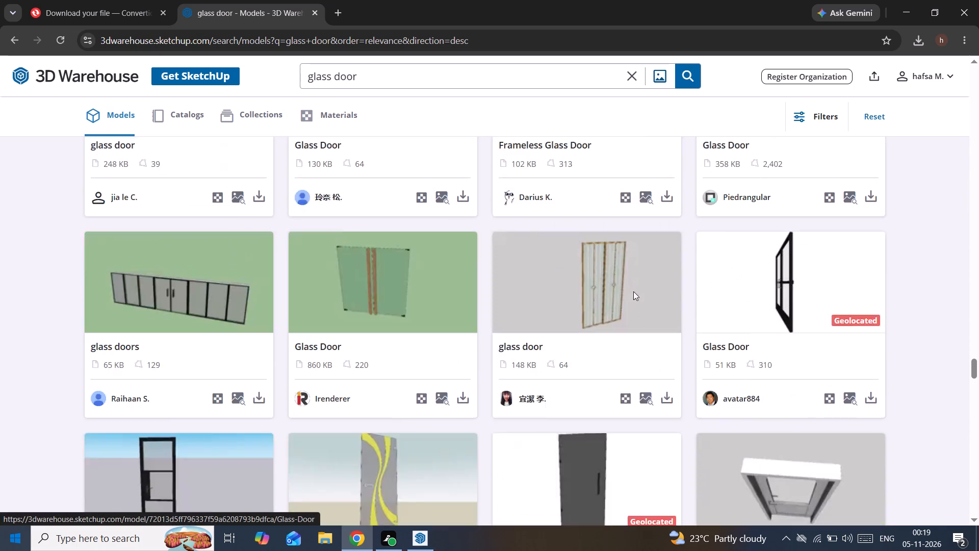
pyautogui.scroll(12, 427, 321)
pyautogui.scroll(4, 408, 285)
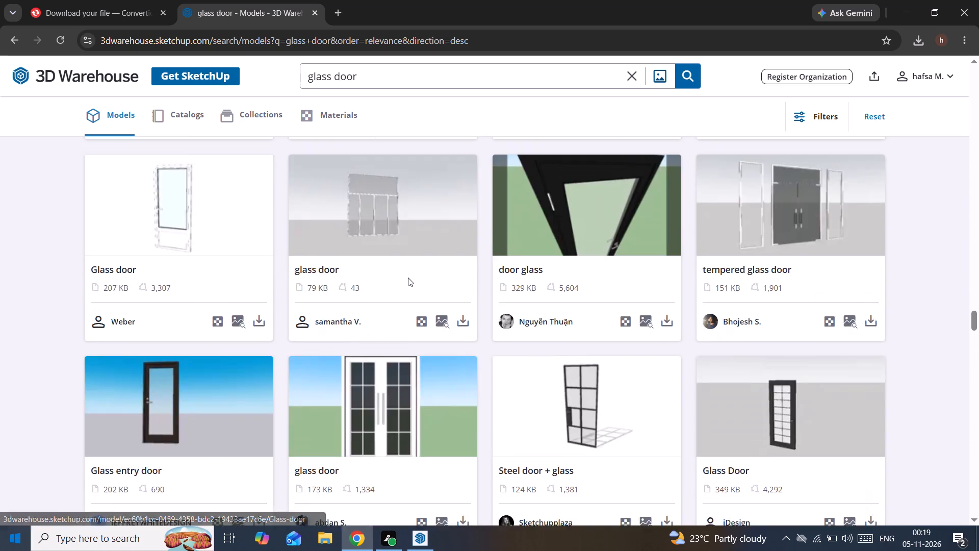
pyautogui.scroll(11, 408, 278)
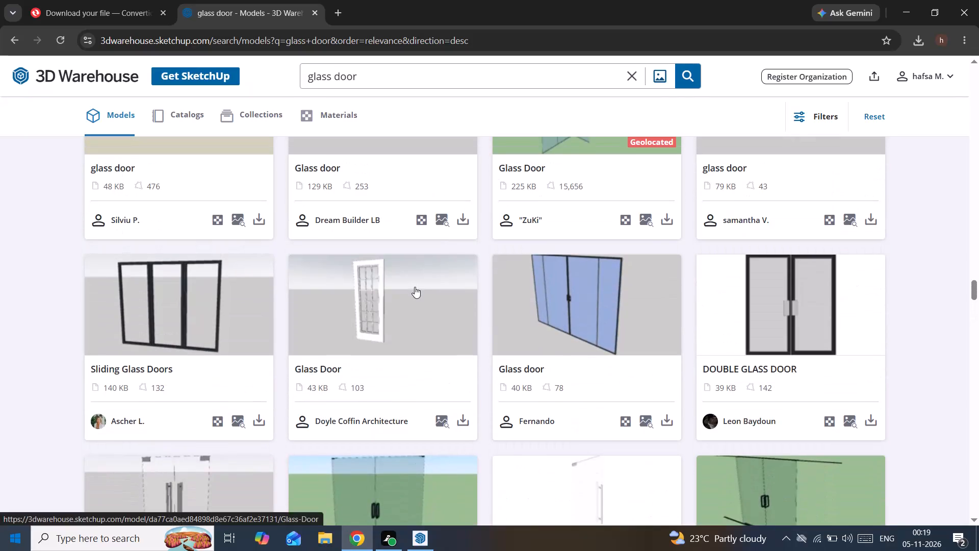
pyautogui.scroll(-2, 415, 287)
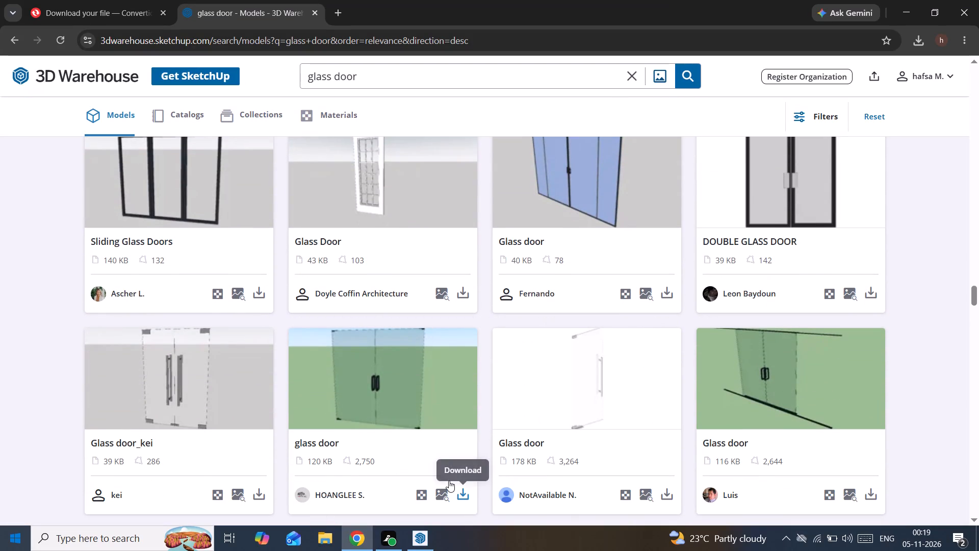
pyautogui.scroll(6, 445, 337)
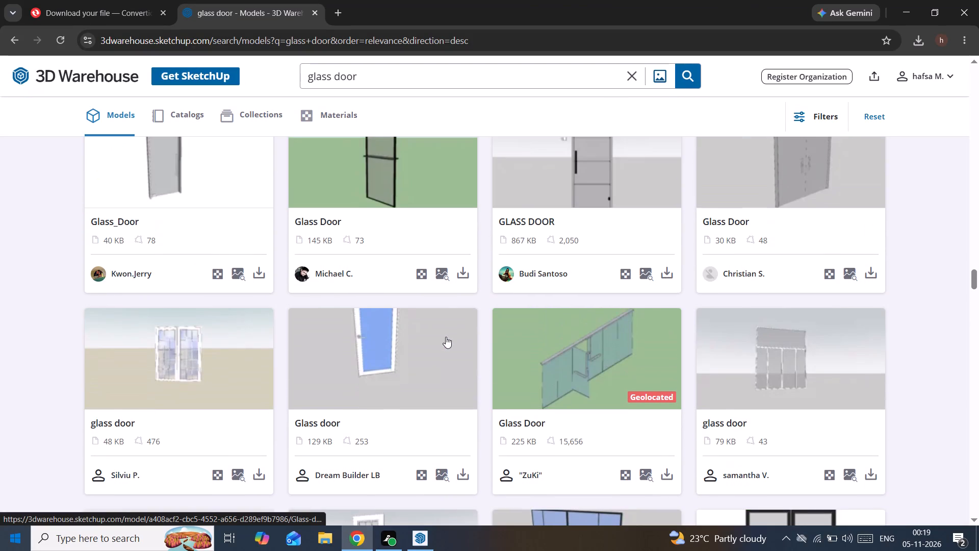
pyautogui.scroll(-2, 446, 337)
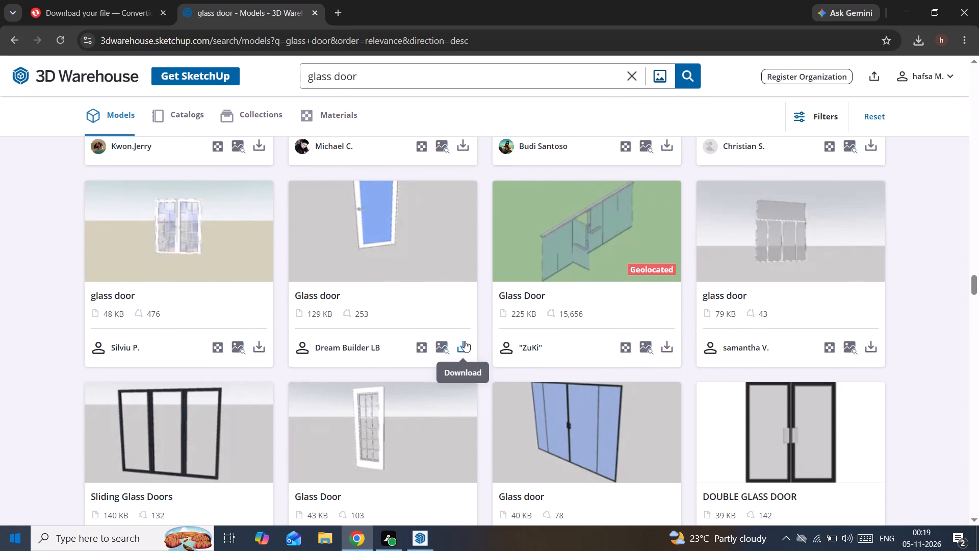
pyautogui.scroll(-3, 776, 400)
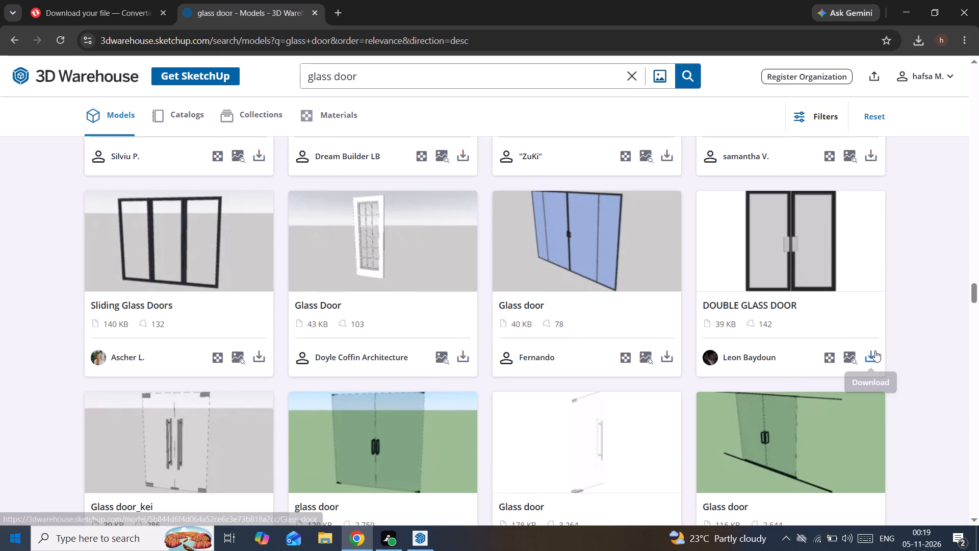
# Download the DOUBLE GLASS DOOR model as a SketchUp file, unlocking extra downloads through the short video and declining the subscription.
pyautogui.click(875, 350)
pyautogui.click(846, 381)
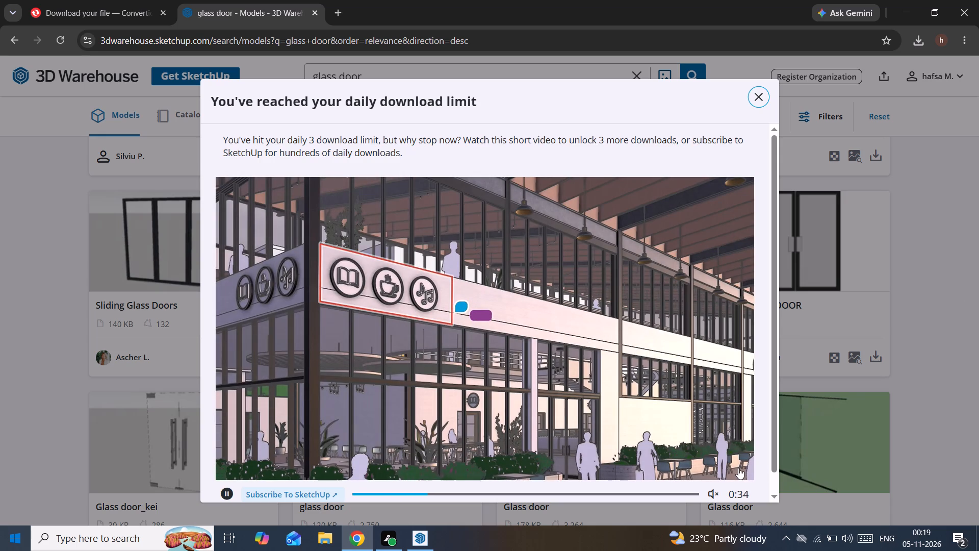
pyautogui.click(742, 458)
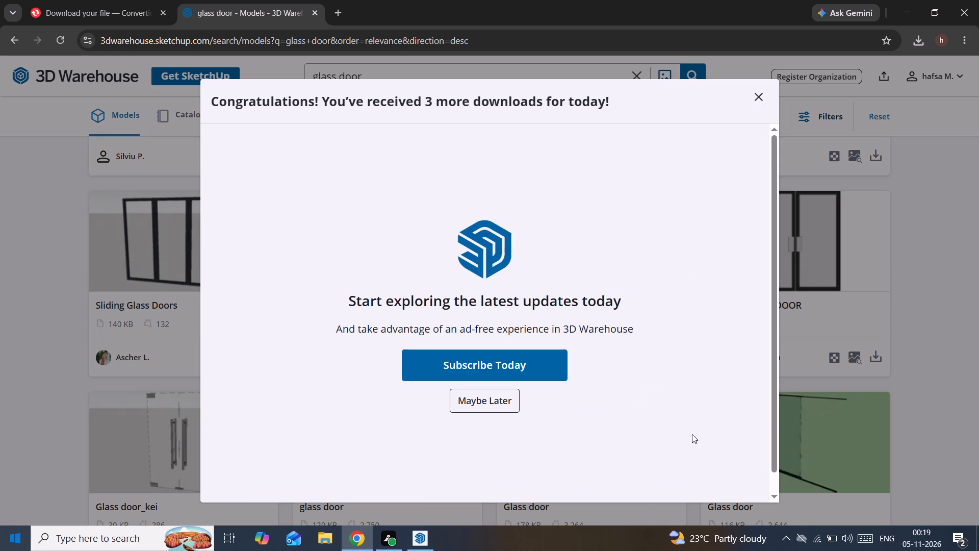
pyautogui.click(510, 403)
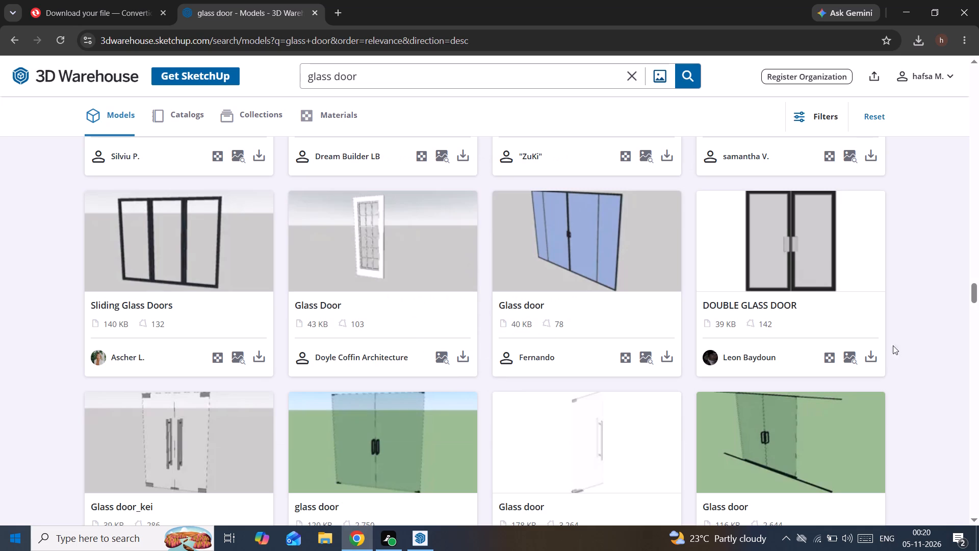
pyautogui.click(874, 353)
pyautogui.click(835, 382)
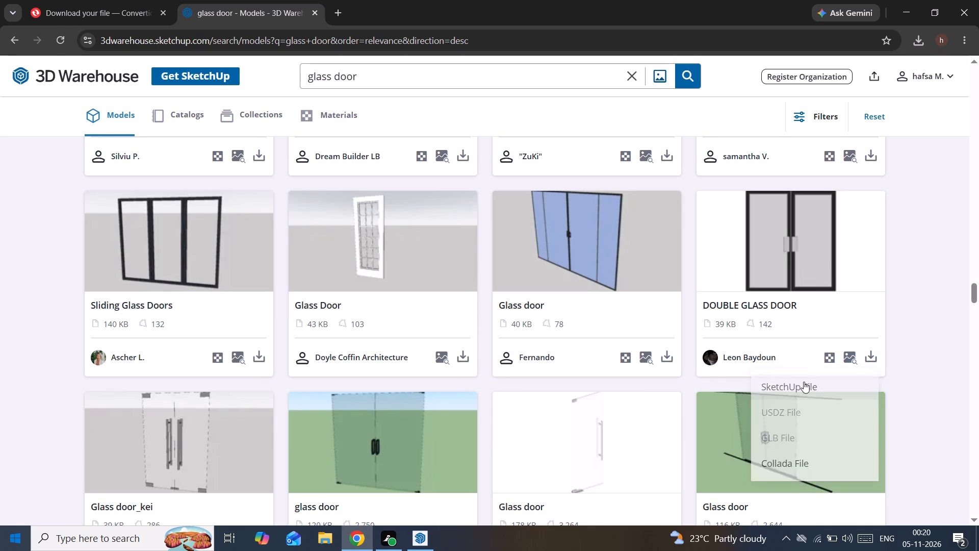
# Look further back through the earlier glass door results for other framed and folding door models.
pyautogui.scroll(7, 598, 359)
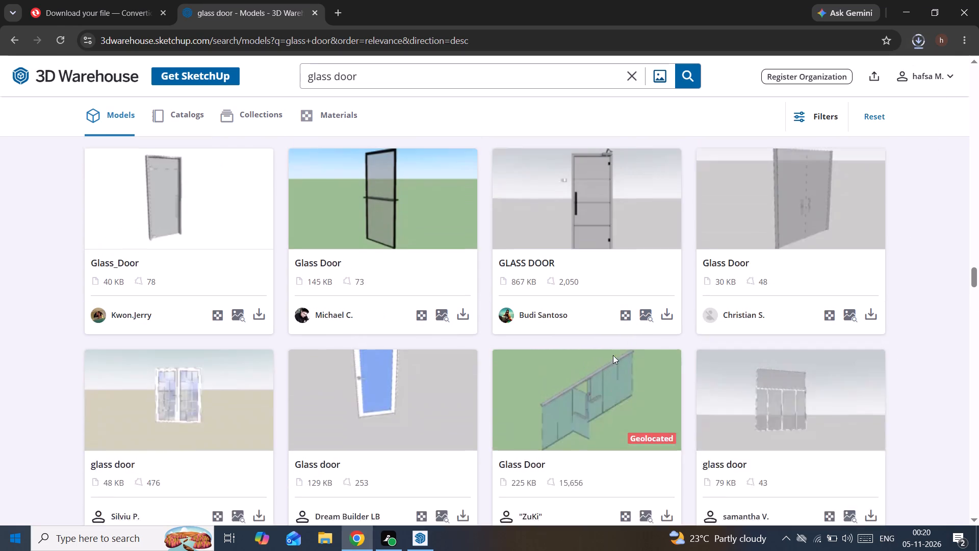
pyautogui.scroll(2, 617, 351)
pyautogui.scroll(-3, 618, 350)
pyautogui.scroll(3, 624, 345)
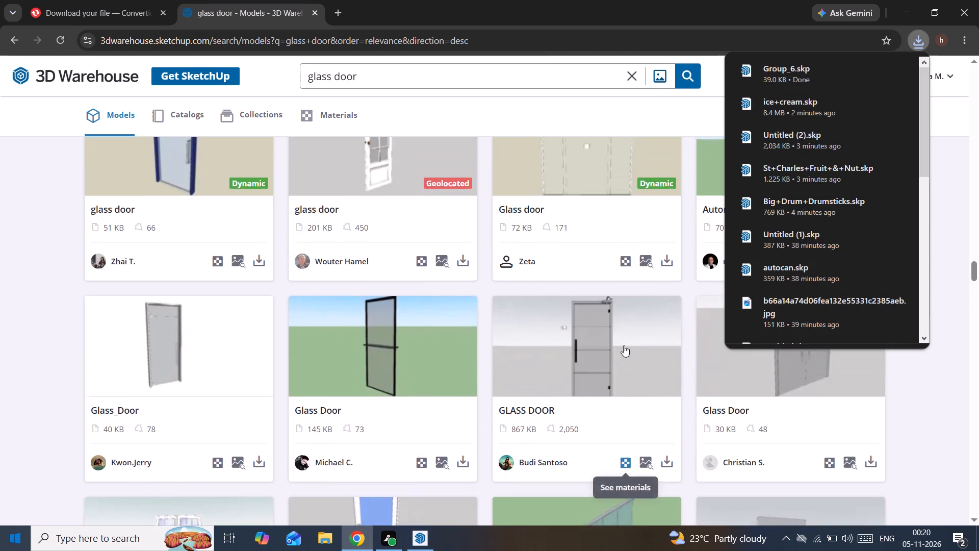
pyautogui.scroll(14, 624, 345)
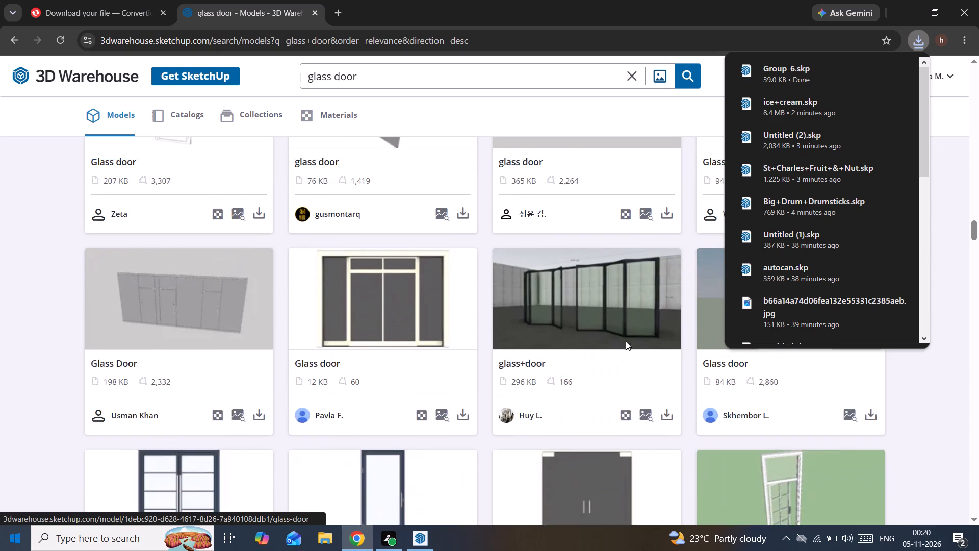
pyautogui.scroll(6, 626, 342)
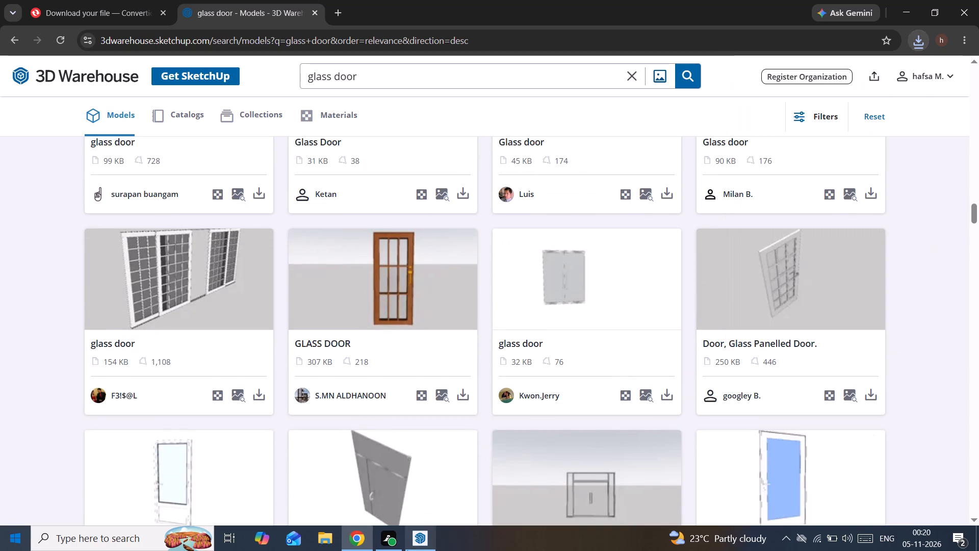
# Switch to SketchUp and examine the shop interior and the door outline on the wall opposite the counter.
pyautogui.click(415, 547)
pyautogui.scroll(1, 663, 278)
pyautogui.moveTo(622, 304); pyautogui.dragTo(578, 143, button='middle')
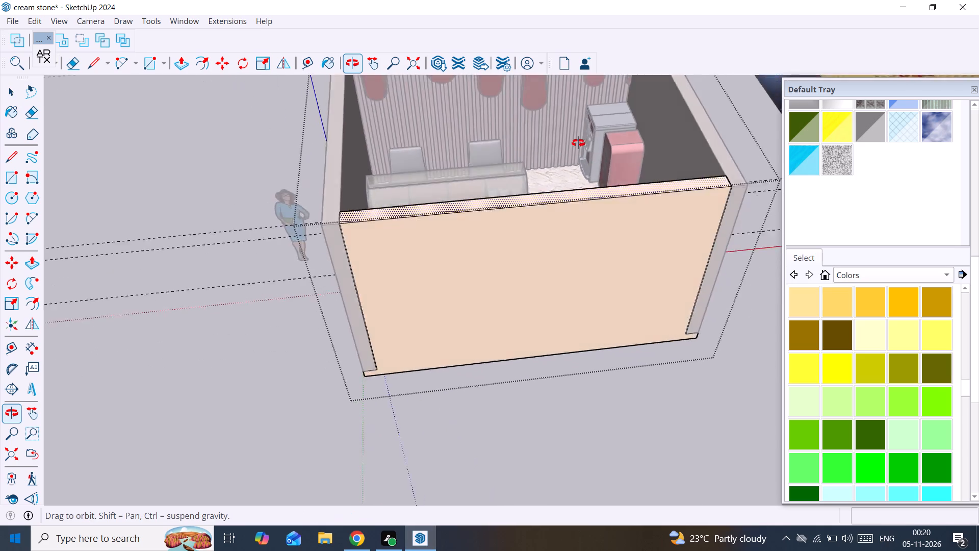
pyautogui.moveTo(578, 143); pyautogui.dragTo(3, 445, button='middle')
pyautogui.moveTo(225, 435); pyautogui.dragTo(736, 312, button='middle')
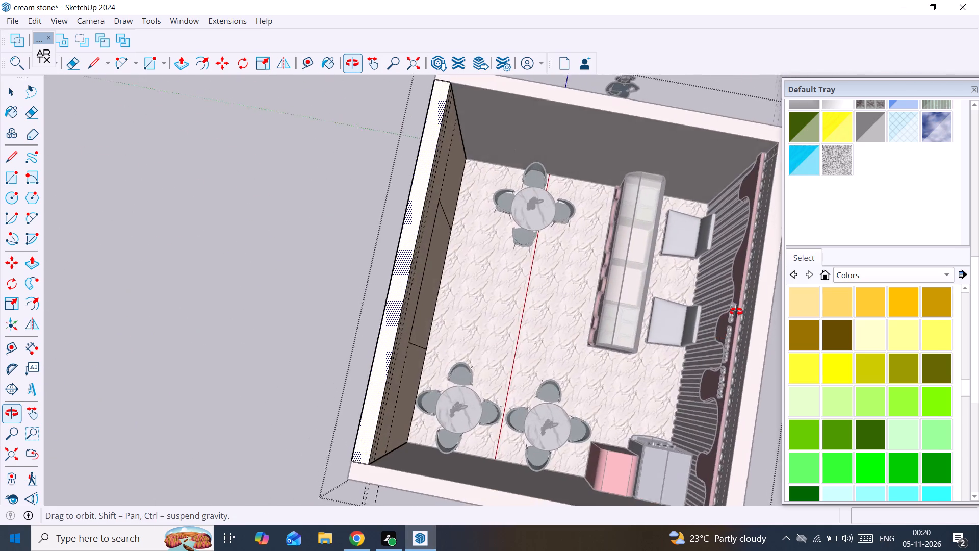
pyautogui.moveTo(736, 312); pyautogui.dragTo(734, 191, button='middle')
pyautogui.scroll(-3, 486, 409)
pyautogui.moveTo(631, 430); pyautogui.dragTo(494, 422, button='middle')
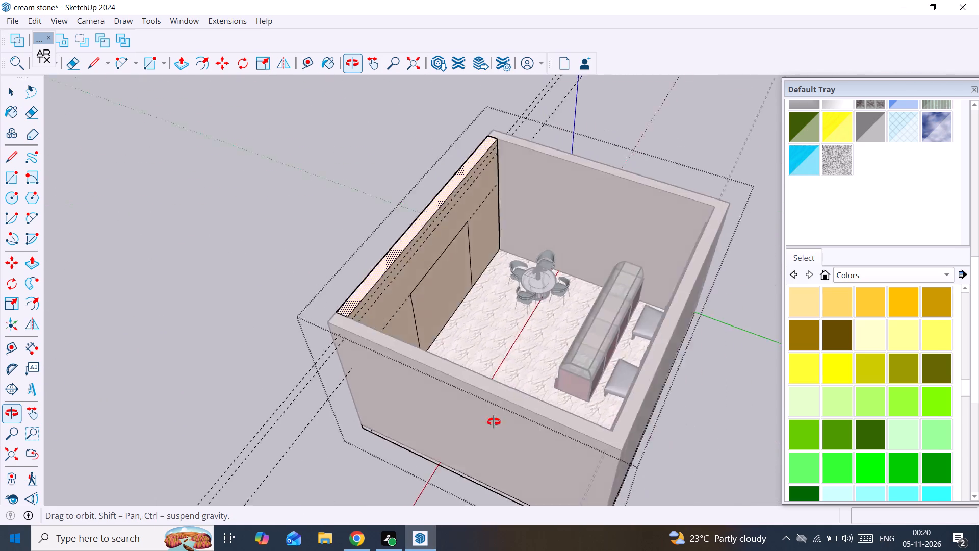
pyautogui.moveTo(494, 422); pyautogui.dragTo(0, 518, button='middle')
pyautogui.scroll(1, 449, 251)
pyautogui.moveTo(449, 251); pyautogui.dragTo(752, 192, button='middle')
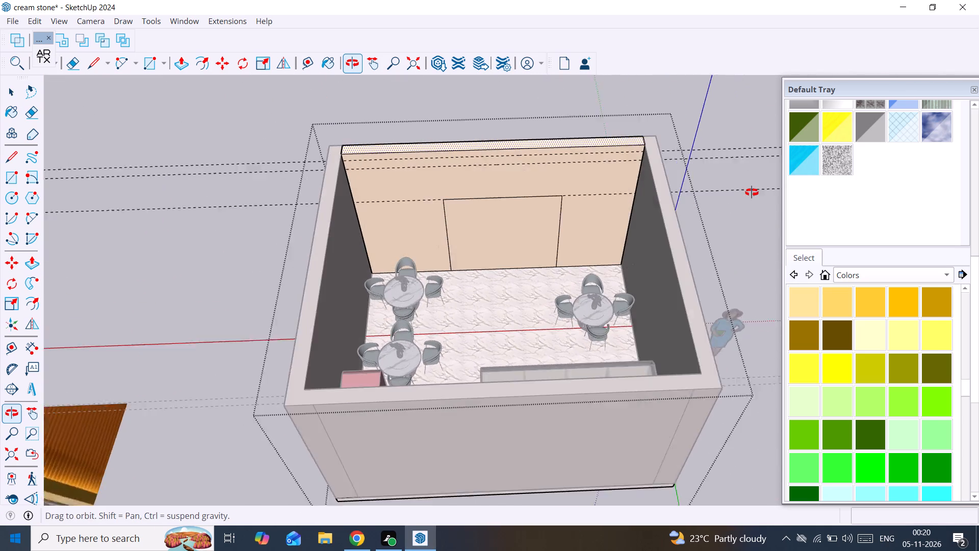
pyautogui.moveTo(752, 192); pyautogui.dragTo(753, 190, button='middle')
pyautogui.scroll(3, 576, 231)
# Delete the rectangular door outline from the inner face of the wall opposite the counter.
pyautogui.click(530, 233)
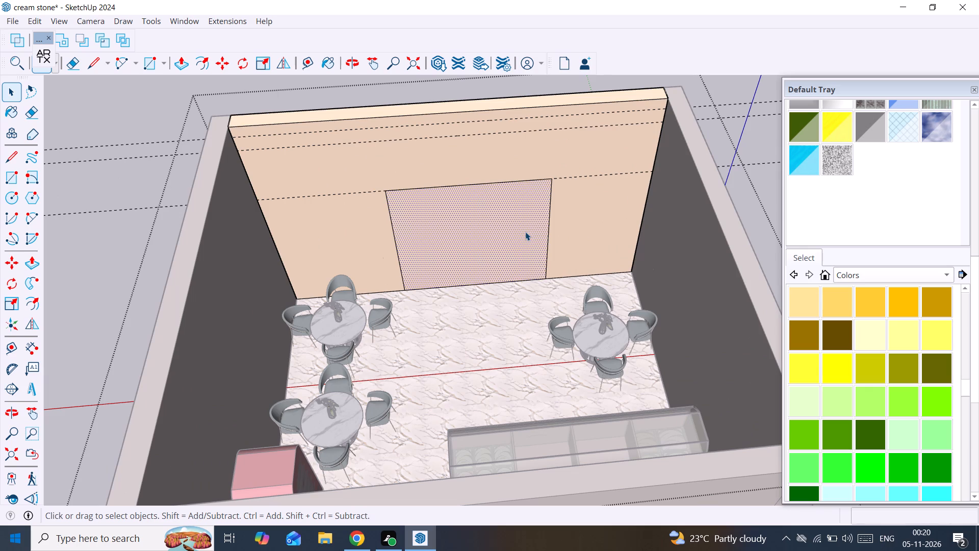
pyautogui.hotkey('ctrl', 'z')
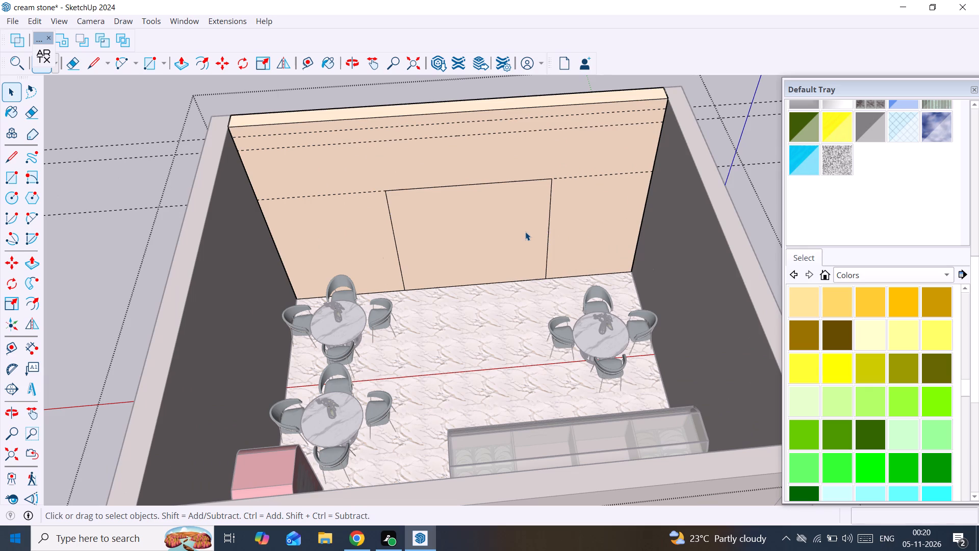
pyautogui.click(546, 201)
pyautogui.click(550, 190)
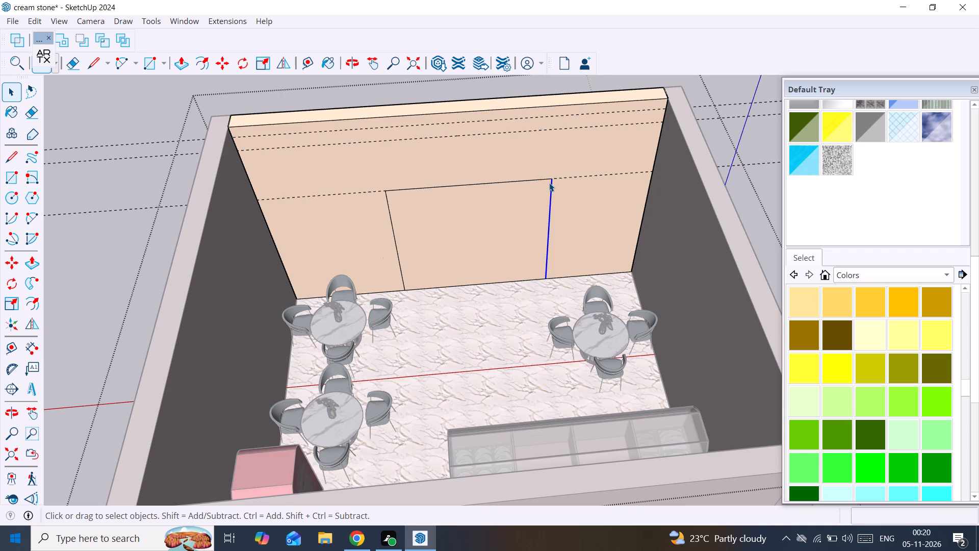
pyautogui.click(544, 186)
pyautogui.doubleClick(547, 182)
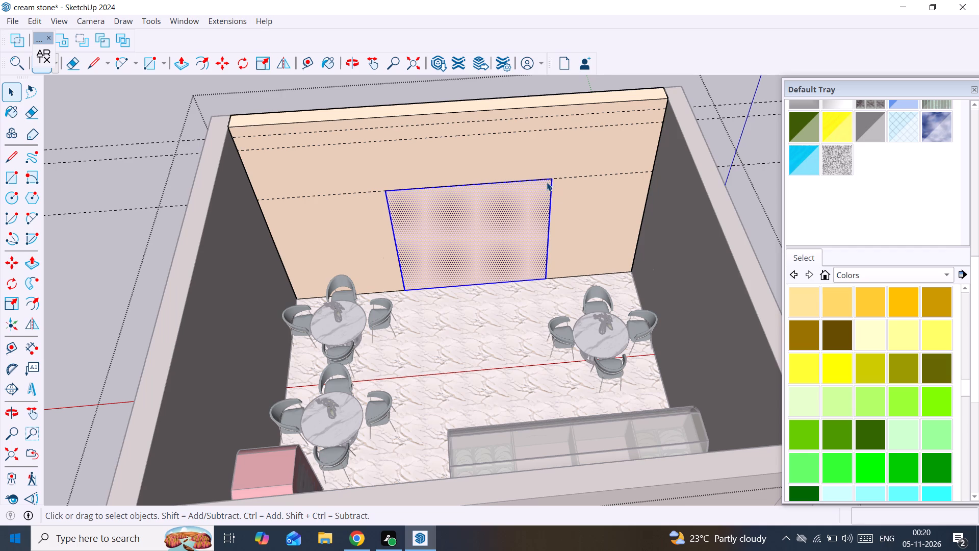
pyautogui.scroll(1, 547, 182)
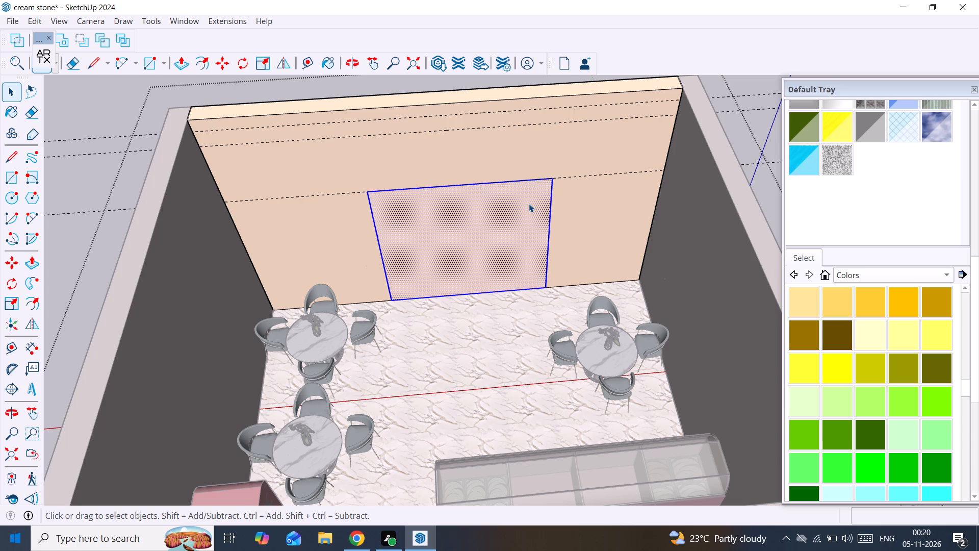
pyautogui.click(529, 204)
pyautogui.click(534, 179)
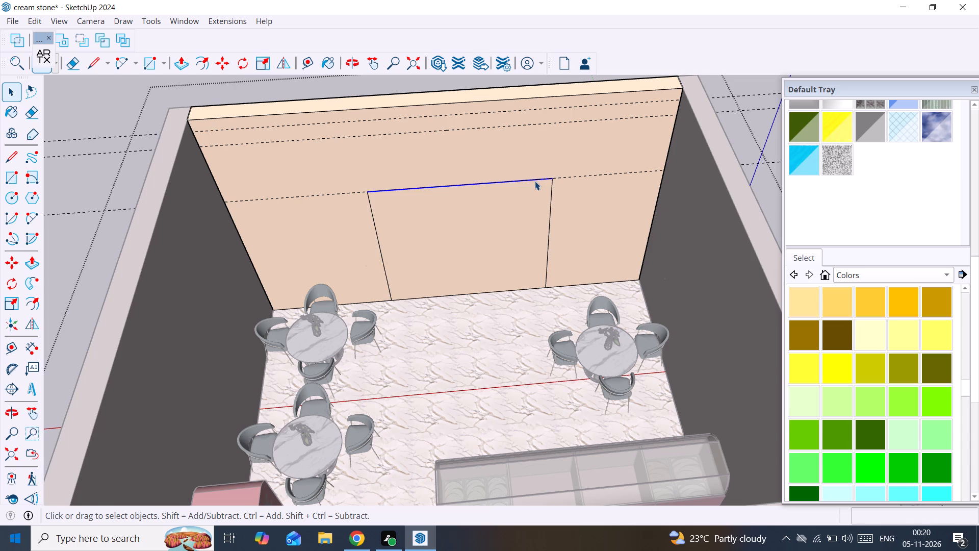
pyautogui.click(551, 204)
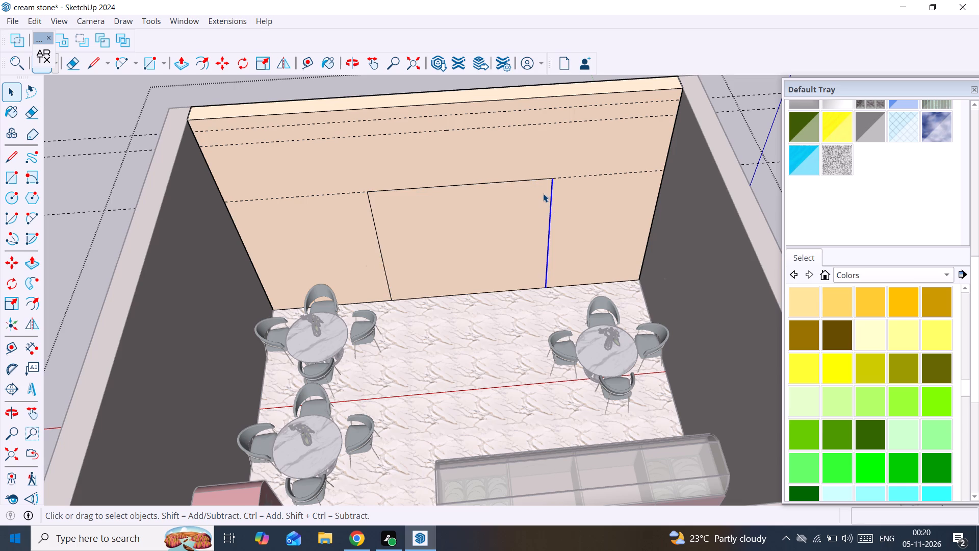
pyautogui.keyDown('ctrl'); pyautogui.click(538, 182); pyautogui.keyUp('ctrl')
pyautogui.keyDown('ctrl'); pyautogui.click(538, 180); pyautogui.keyUp('ctrl')
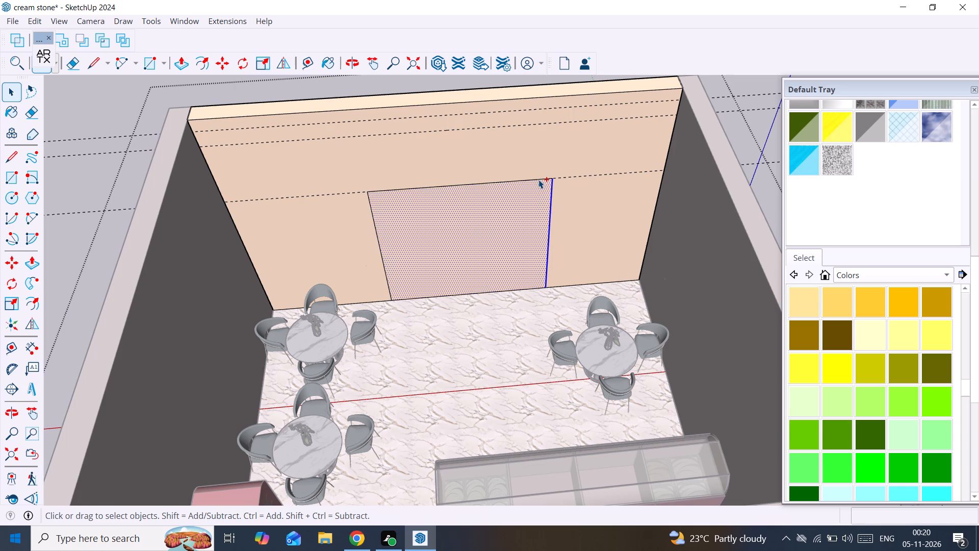
pyautogui.keyDown('ctrl'); pyautogui.click(388, 271); pyautogui.keyUp('ctrl')
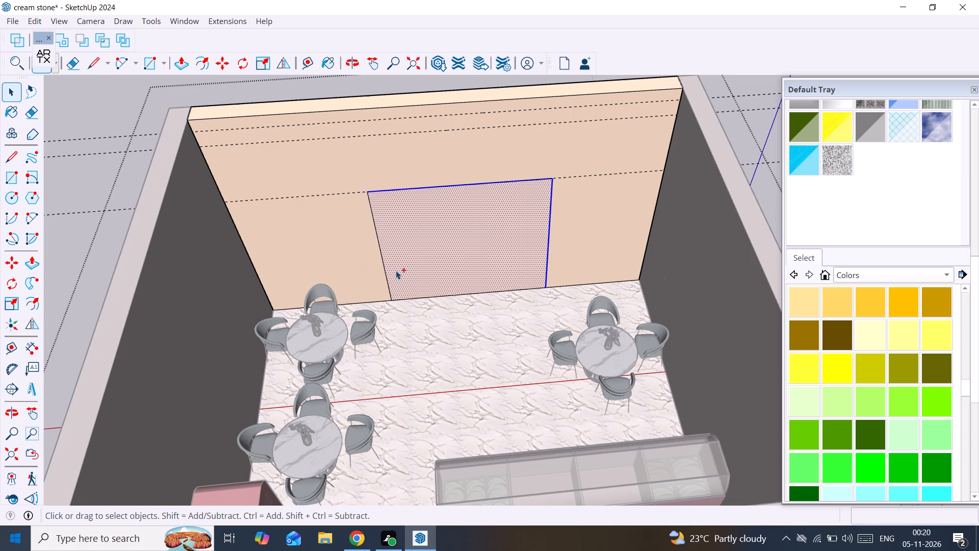
pyautogui.keyDown('ctrl'); pyautogui.click(384, 262); pyautogui.keyUp('ctrl')
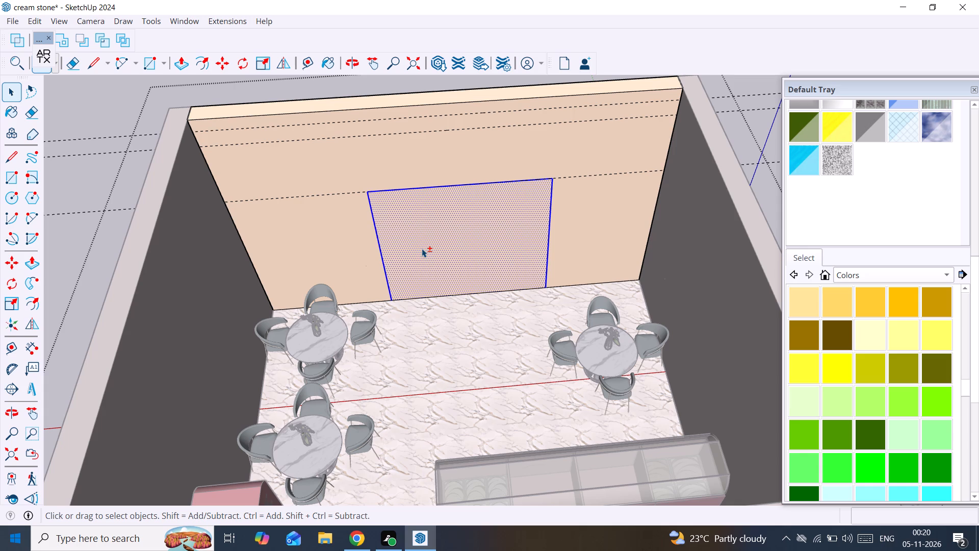
pyautogui.keyDown('shift'); pyautogui.click(422, 248); pyautogui.keyUp('shift')
pyautogui.press('Delete')
# Place vertical guides 5' in from each side edge of the wall opposite the counter.
pyautogui.scroll(-4, 420, 239)
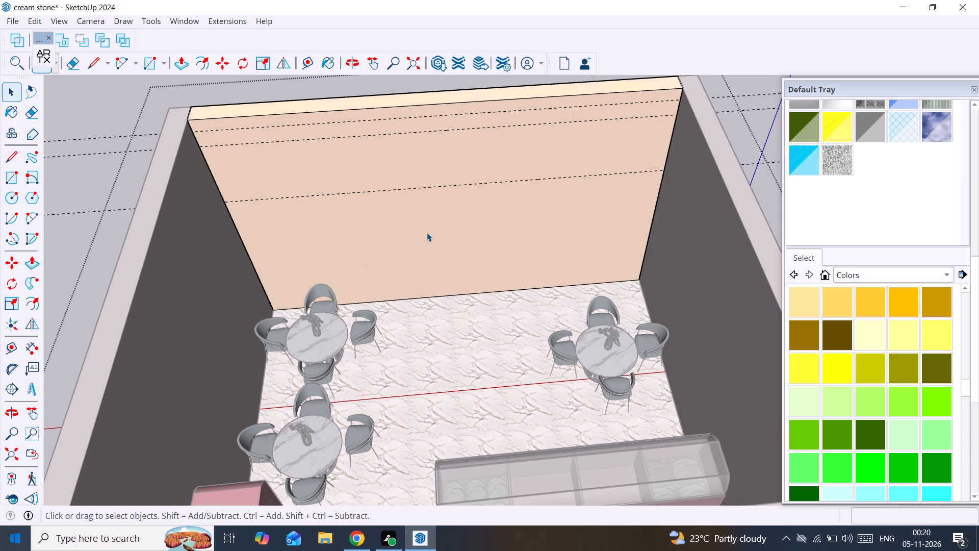
pyautogui.moveTo(394, 201); pyautogui.dragTo(186, 159, button='middle')
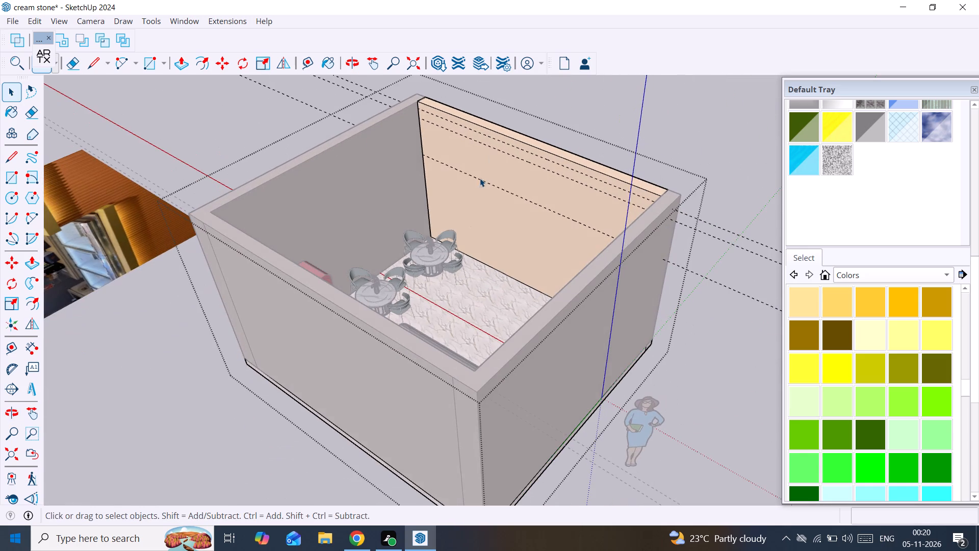
pyautogui.moveTo(431, 280); pyautogui.dragTo(635, 336, button='middle')
pyautogui.scroll(2, 443, 277)
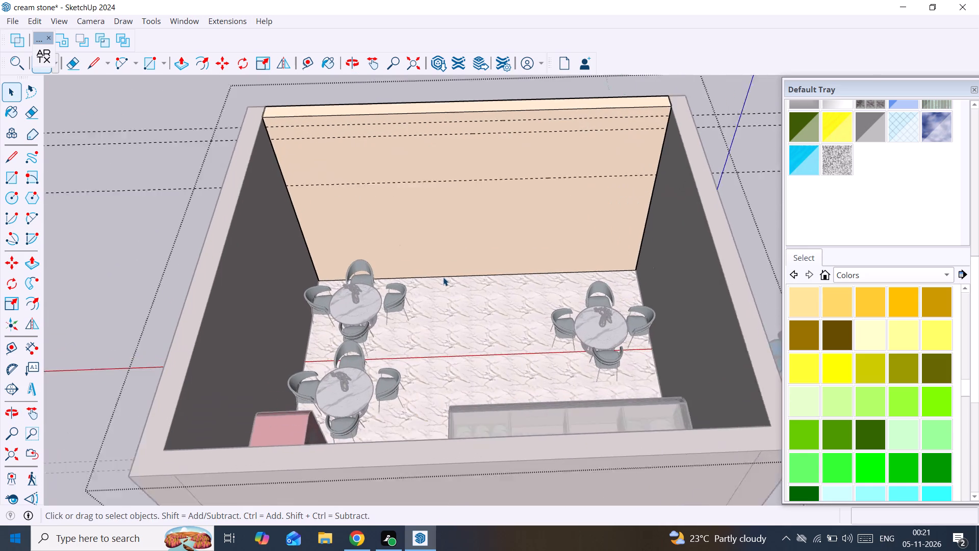
pyautogui.scroll(1, 443, 277)
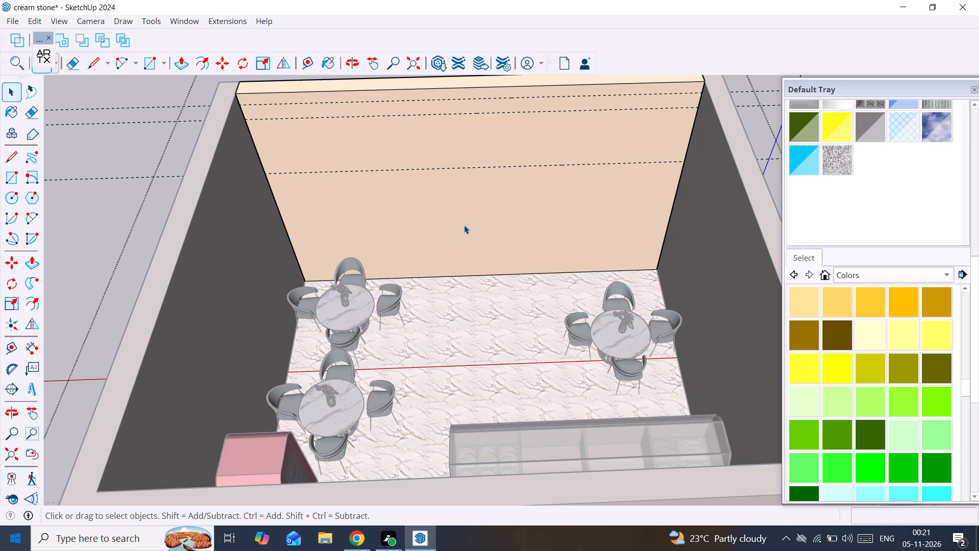
pyautogui.press('t')
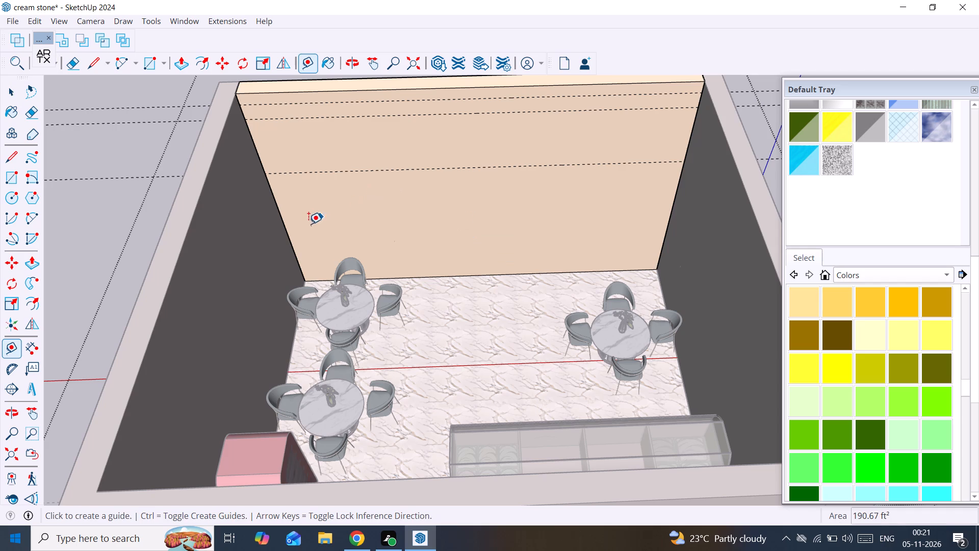
pyautogui.click(287, 235)
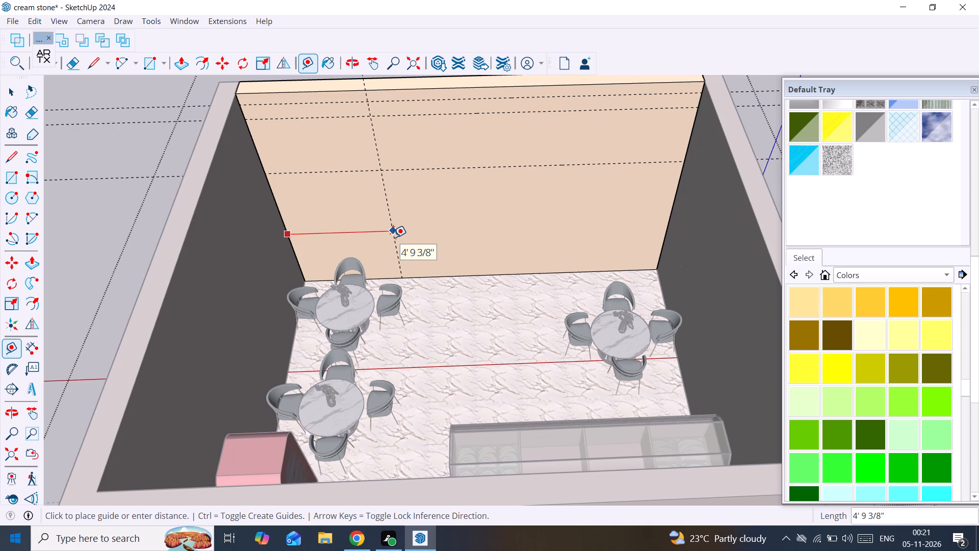
pyautogui.write("5'")
pyautogui.press('Return')
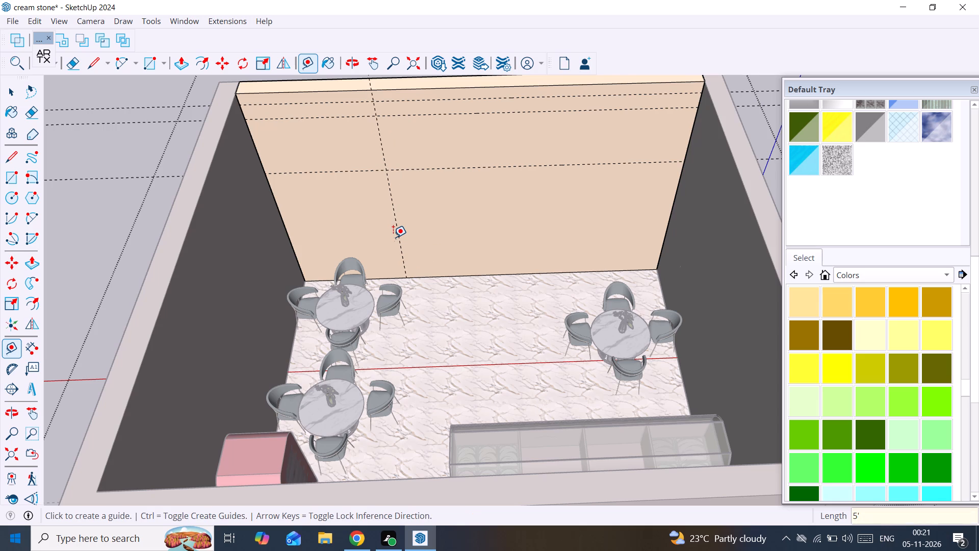
pyautogui.click(674, 190)
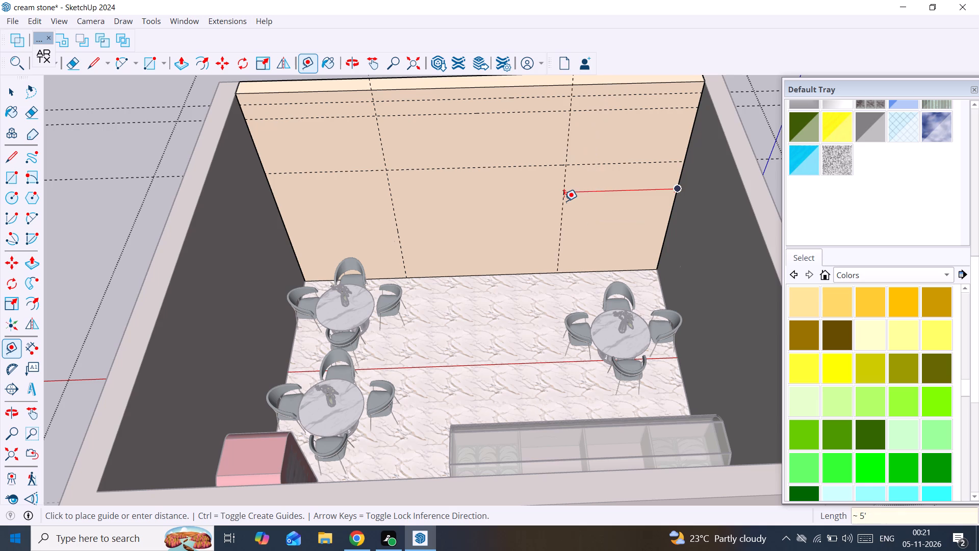
pyautogui.click(564, 201)
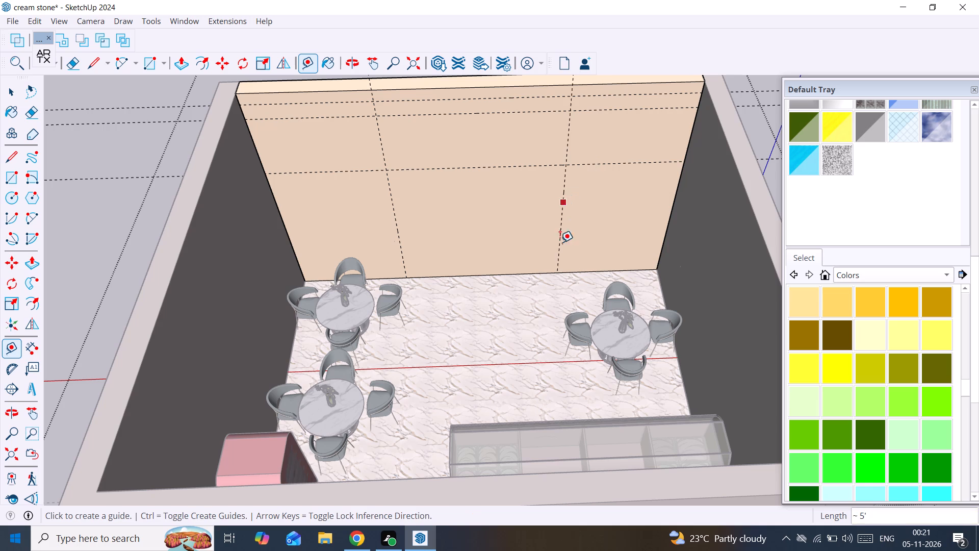
pyautogui.click(395, 224)
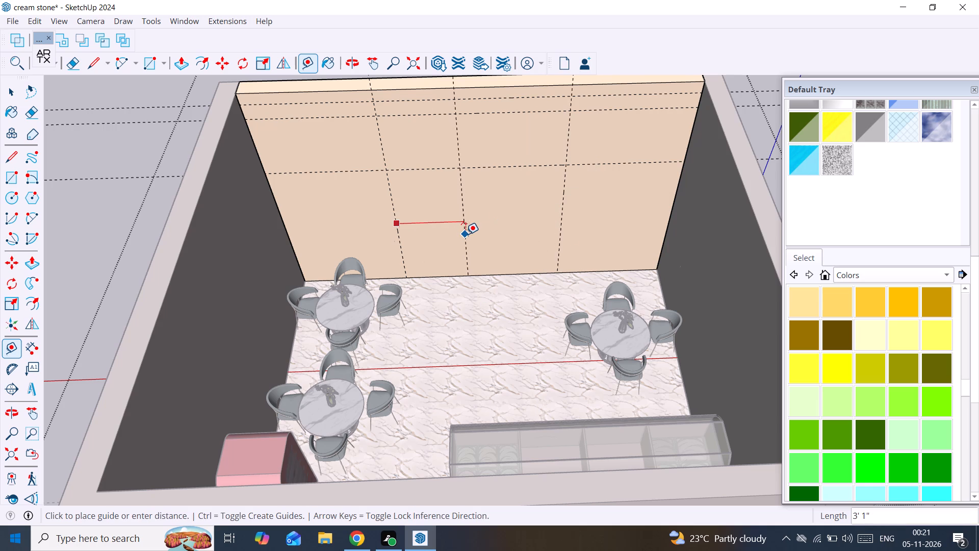
pyautogui.press('space')
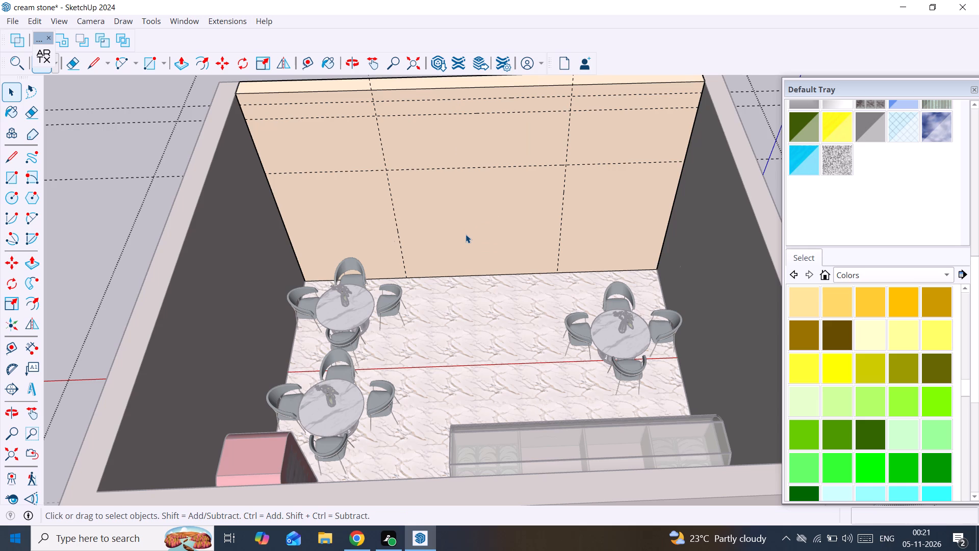
# Draw a door rectangle of about 7' 8" by 7' between the vertical guides, from the lower horizontal guide to the floor.
pyautogui.moveTo(470, 231); pyautogui.dragTo(482, 207, button='middle')
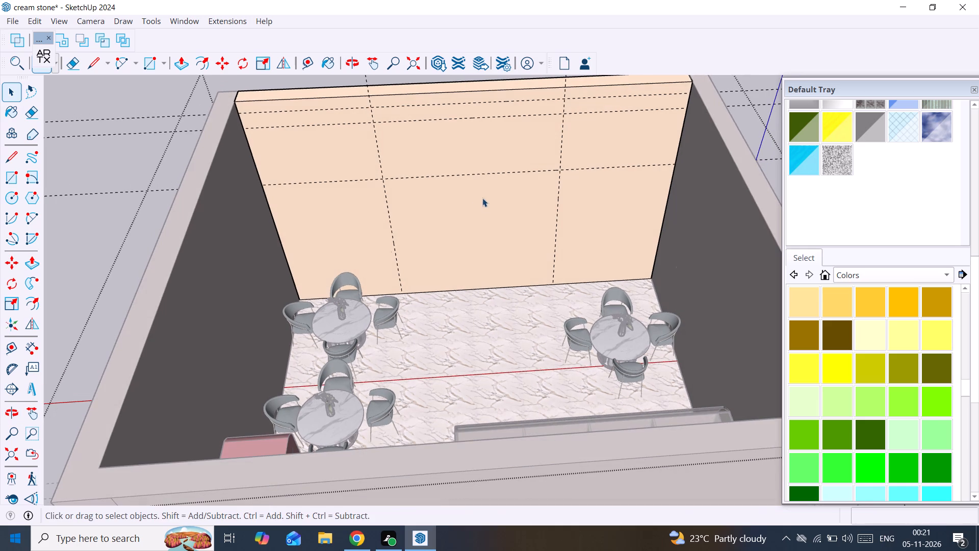
pyautogui.press('r')
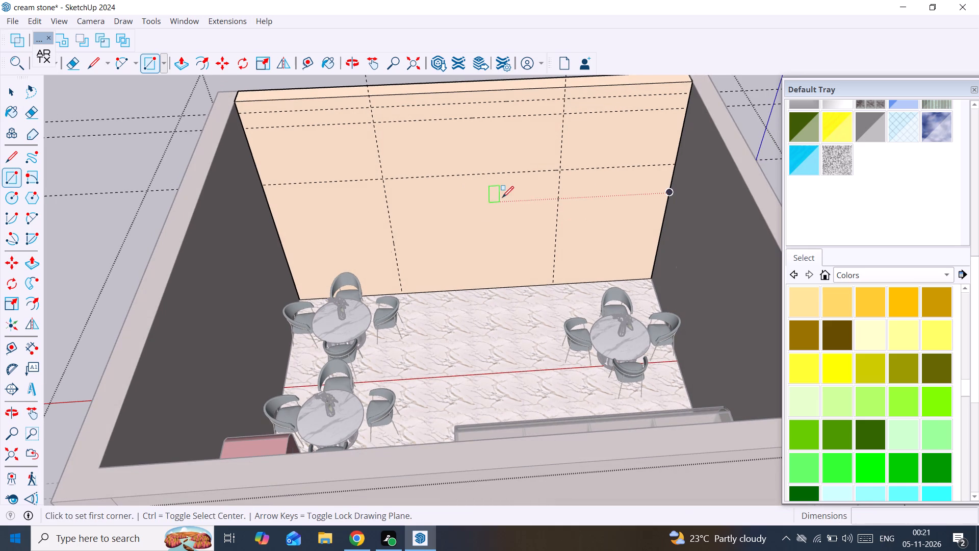
pyautogui.click(383, 179)
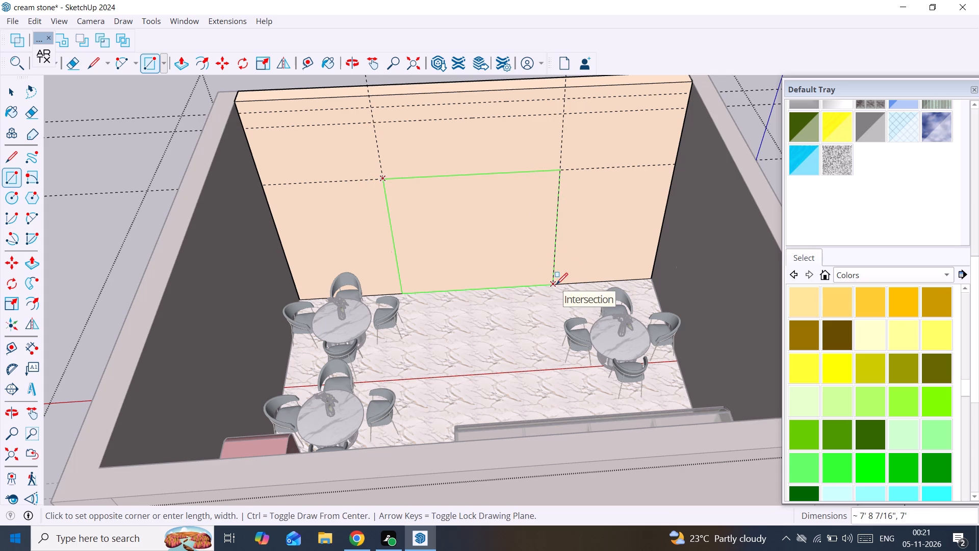
pyautogui.click(556, 284)
# Push the door rectangle 9" through the wall thickness to cut the entrance opening.
pyautogui.scroll(4, 467, 215)
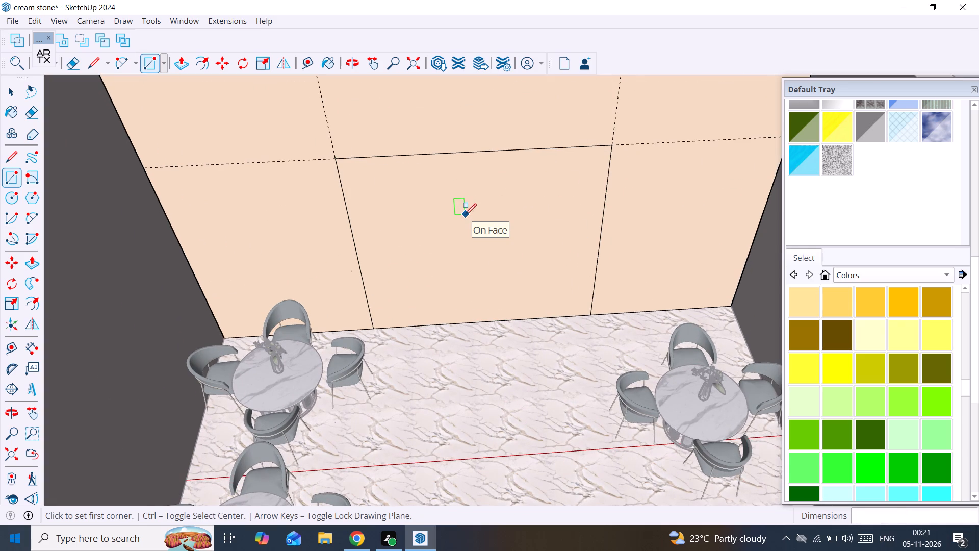
pyautogui.press('p')
pyautogui.click(501, 188)
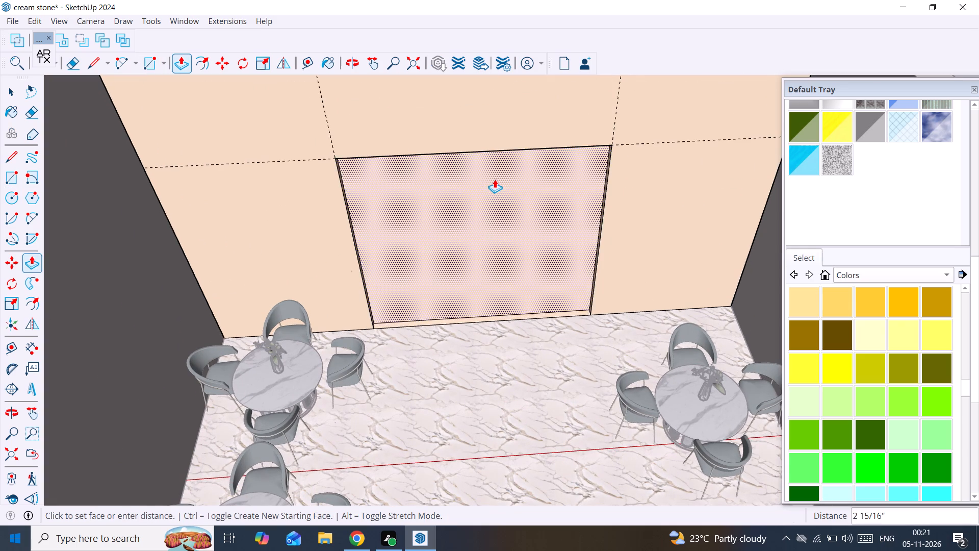
pyautogui.click(468, 172)
# Import the downloaded Group_6 SketchUp file containing the double glass door from the Downloads folder.
pyautogui.scroll(2, 471, 178)
pyautogui.moveTo(471, 178); pyautogui.dragTo(427, 163, button='middle')
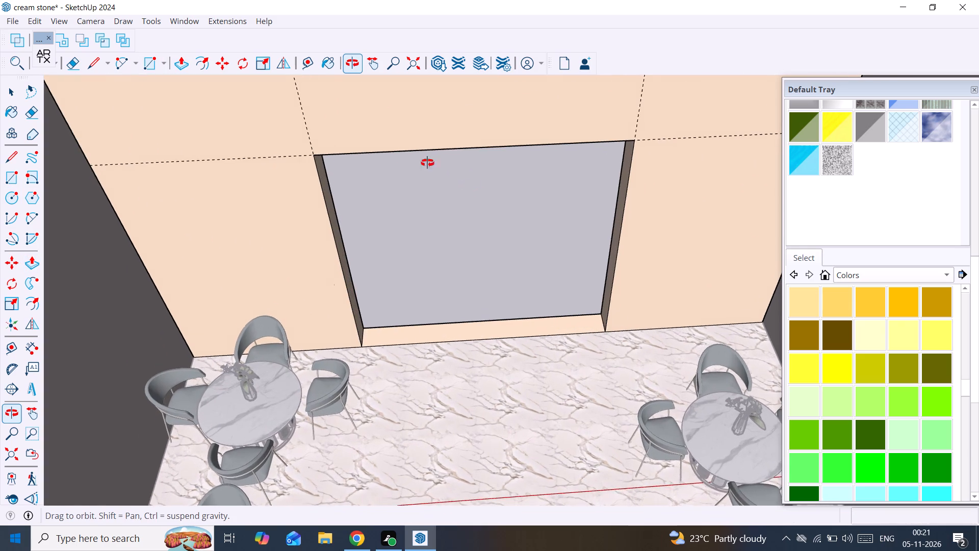
pyautogui.moveTo(427, 163); pyautogui.dragTo(503, 149, button='middle')
pyautogui.scroll(-3, 503, 149)
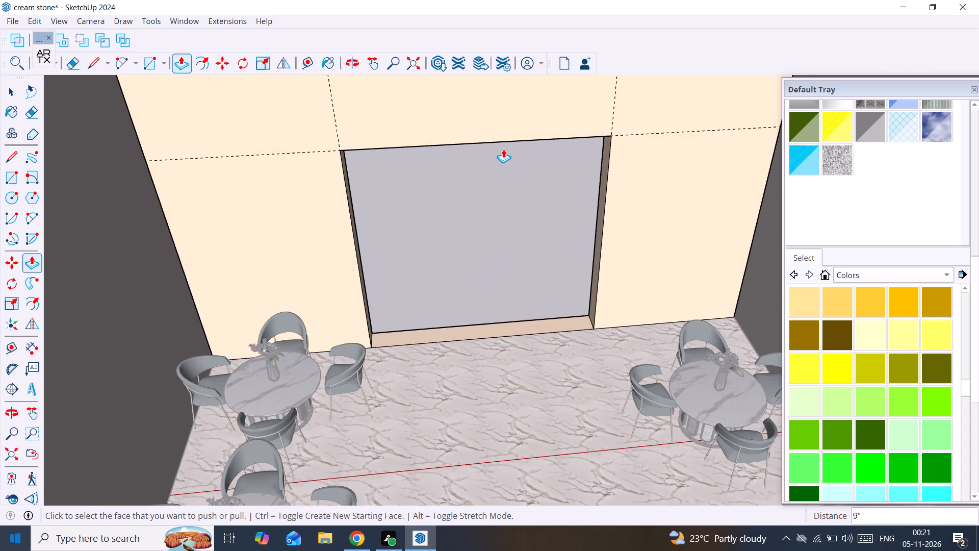
pyautogui.scroll(-10, 503, 149)
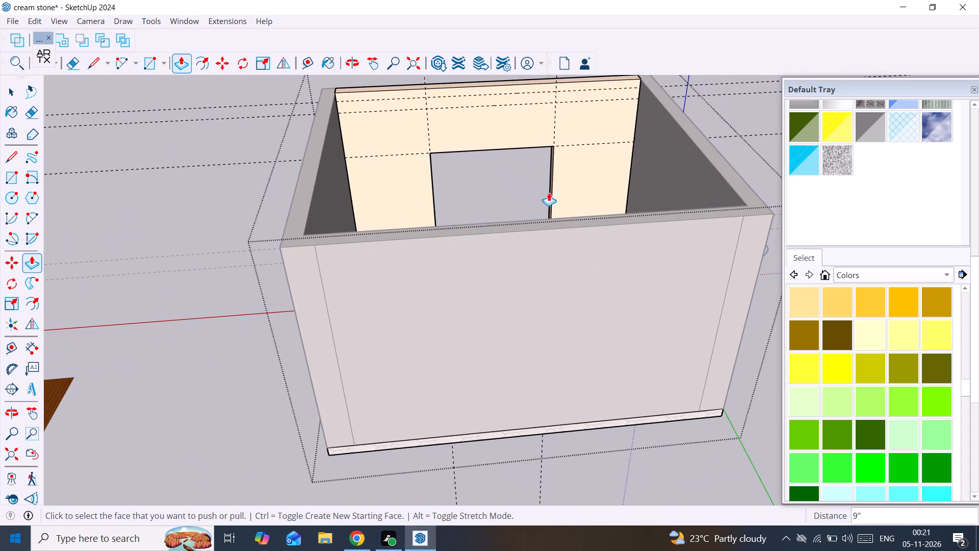
pyautogui.click(19, 23)
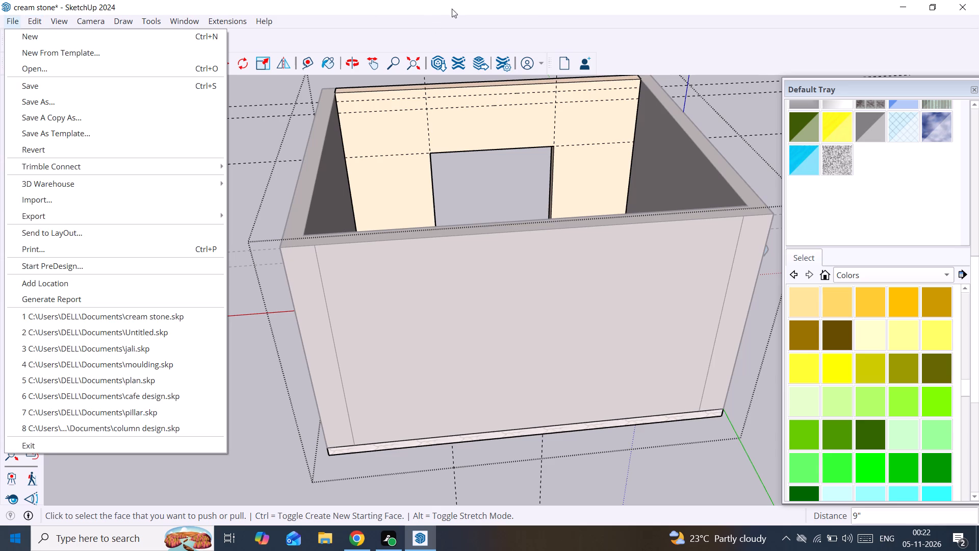
pyautogui.click(153, 197)
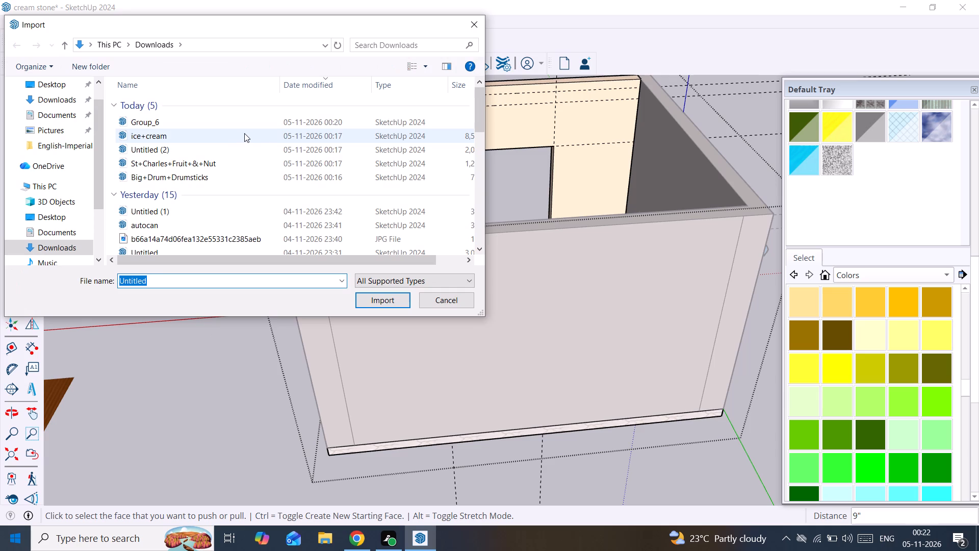
pyautogui.click(254, 126)
pyautogui.click(387, 298)
# Place the imported double glass door in open space outside the shop, close to the model.
pyautogui.scroll(2, 499, 169)
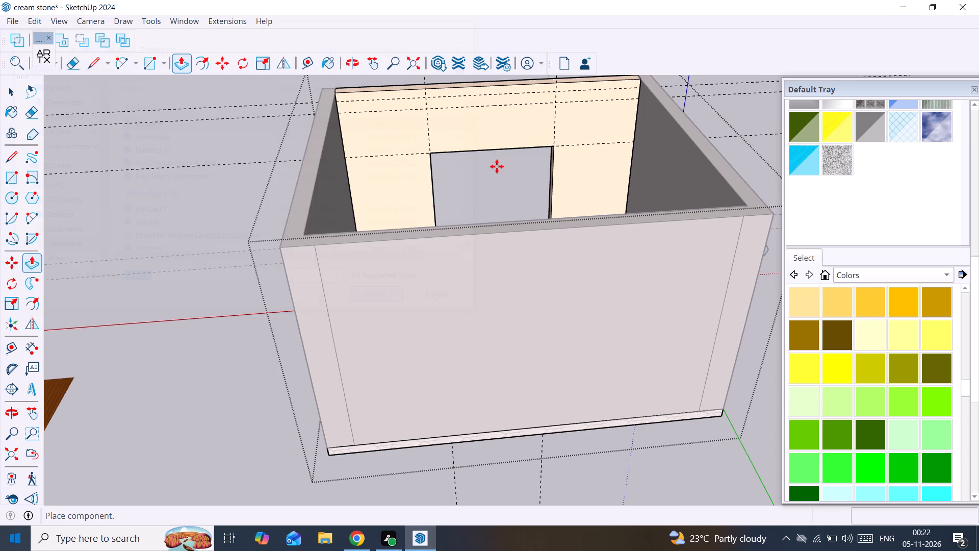
pyautogui.scroll(3, 465, 192)
pyautogui.moveTo(452, 206); pyautogui.dragTo(779, 230, button='middle')
pyautogui.scroll(-8, 441, 217)
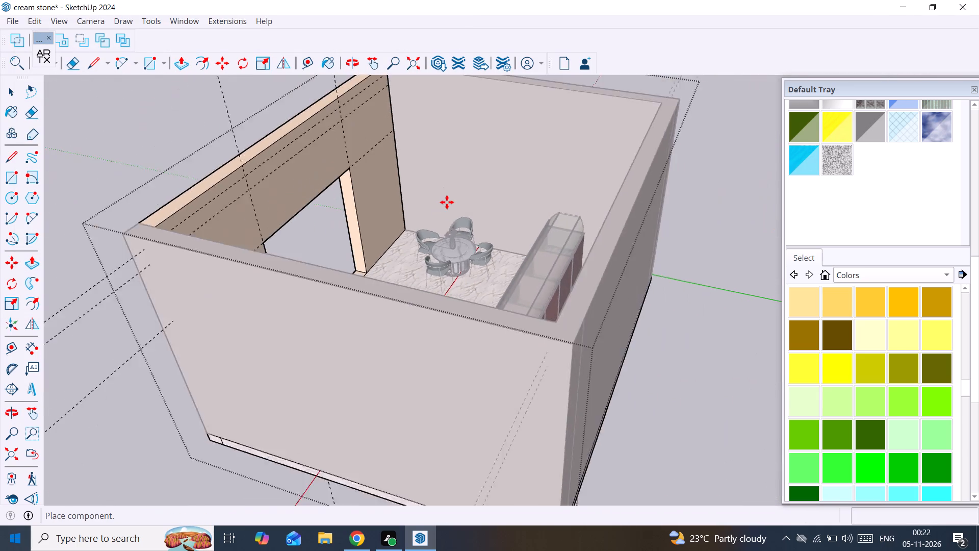
pyautogui.scroll(-17, 447, 202)
pyautogui.scroll(-13, 322, 282)
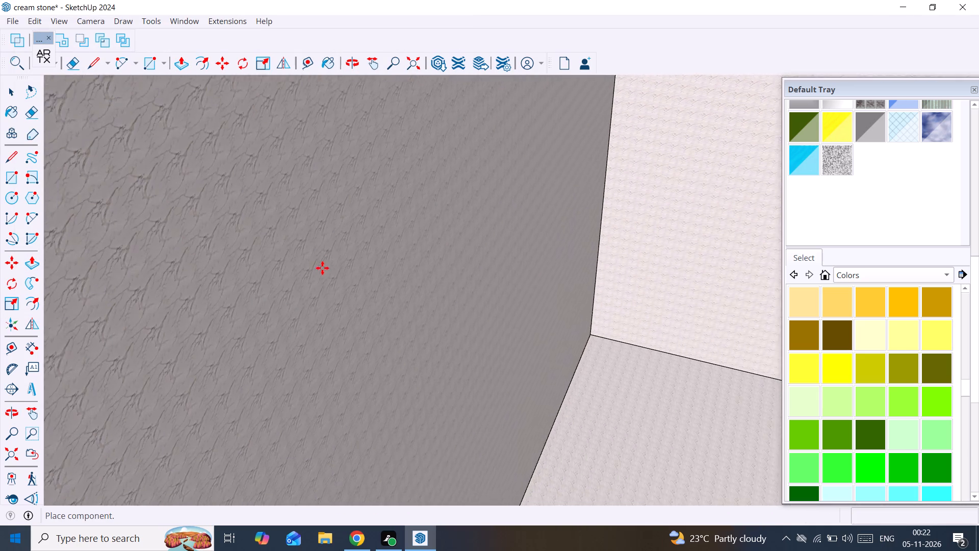
pyautogui.scroll(-8, 322, 268)
pyautogui.moveTo(409, 246); pyautogui.dragTo(795, 244, button='middle')
pyautogui.scroll(-9, 524, 262)
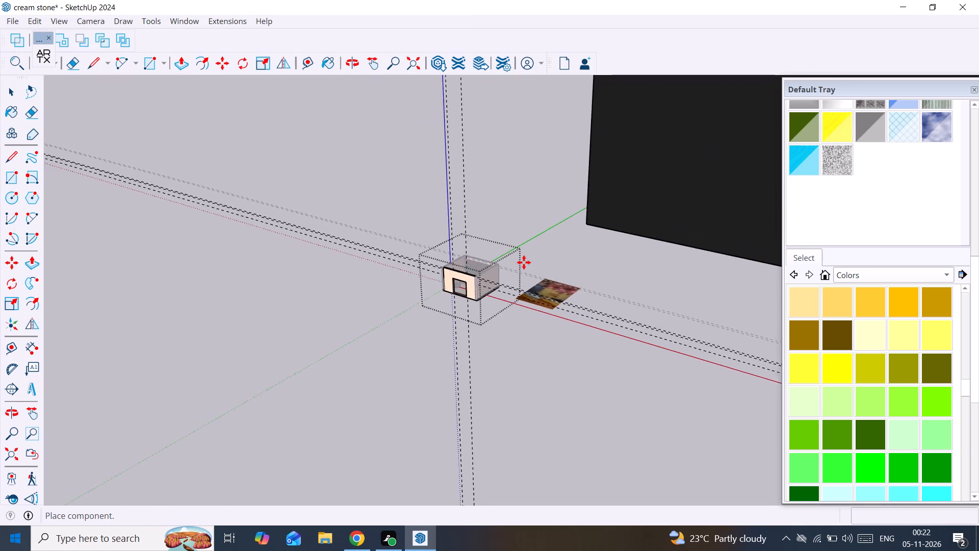
pyautogui.scroll(-20, 524, 262)
pyautogui.scroll(-19, 524, 262)
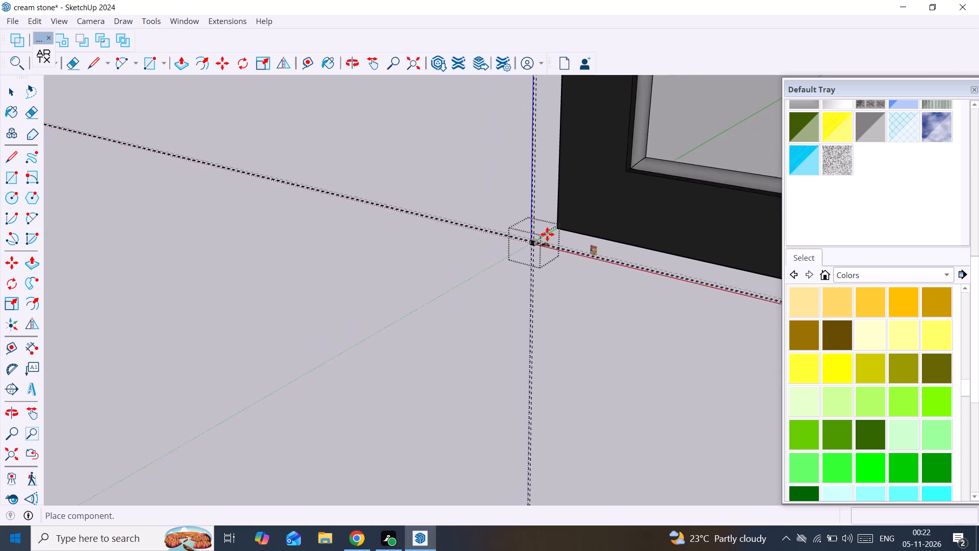
pyautogui.scroll(-20, 547, 234)
pyautogui.scroll(-7, 547, 234)
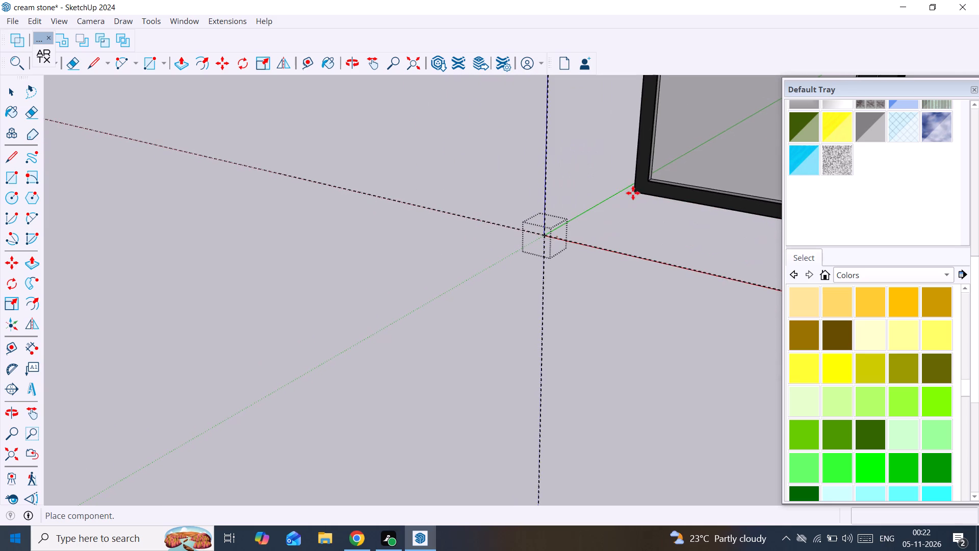
pyautogui.scroll(5, 585, 221)
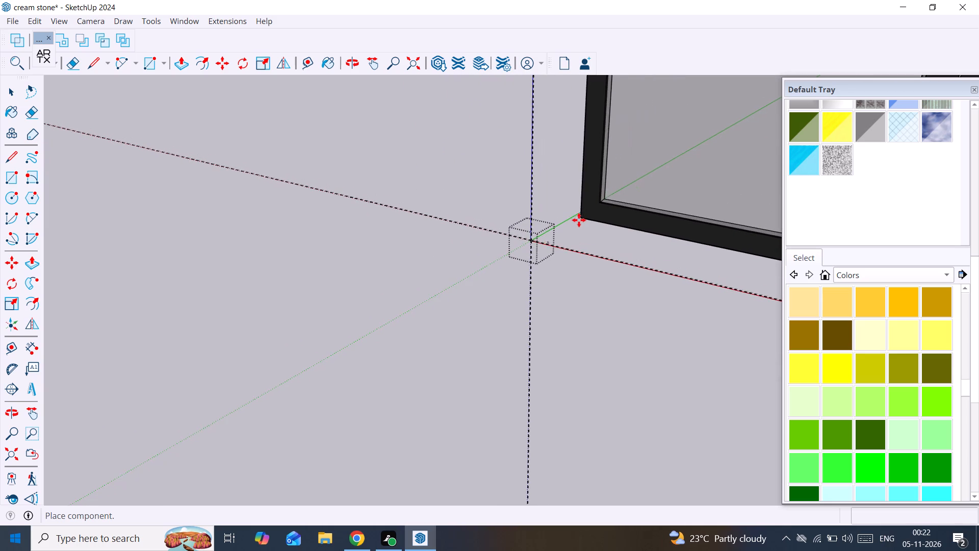
pyautogui.scroll(20, 579, 220)
pyautogui.scroll(4, 579, 220)
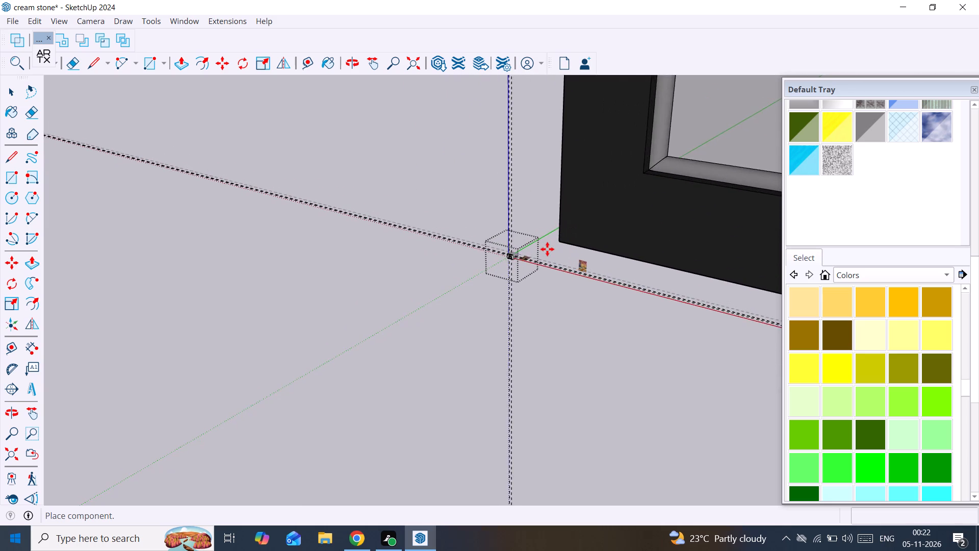
pyautogui.scroll(4, 547, 249)
pyautogui.click(543, 246)
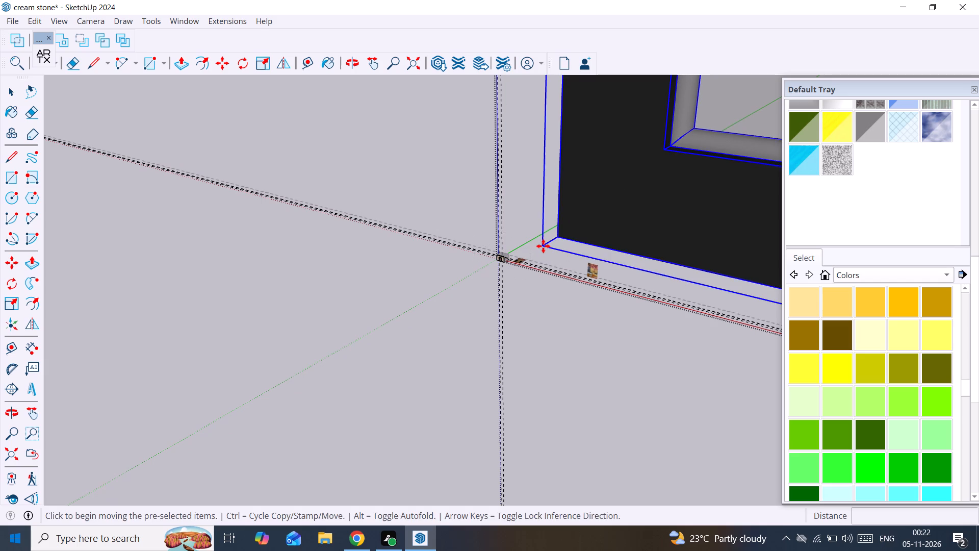
# Scale the oversized imported double glass door down uniformly about its opposite corner.
pyautogui.press('s')
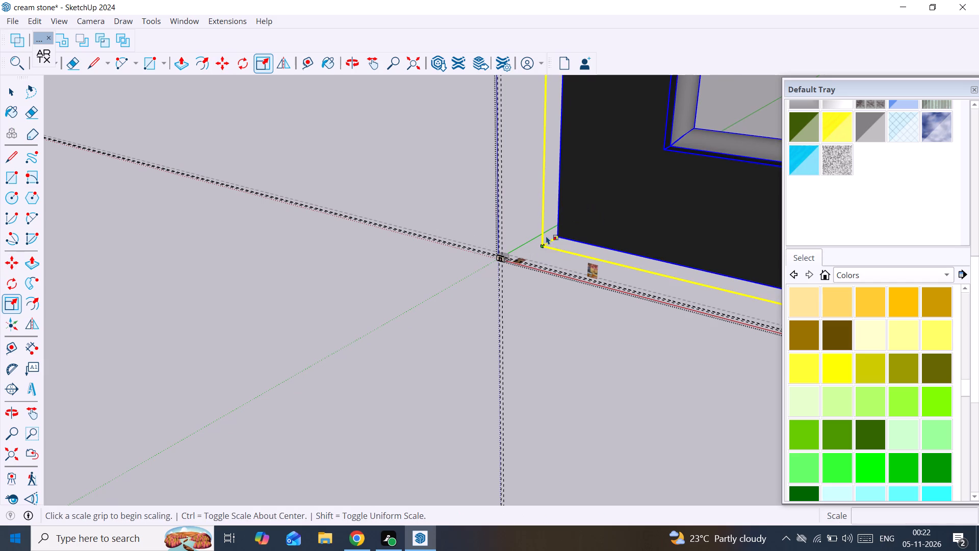
pyautogui.scroll(-13, 566, 228)
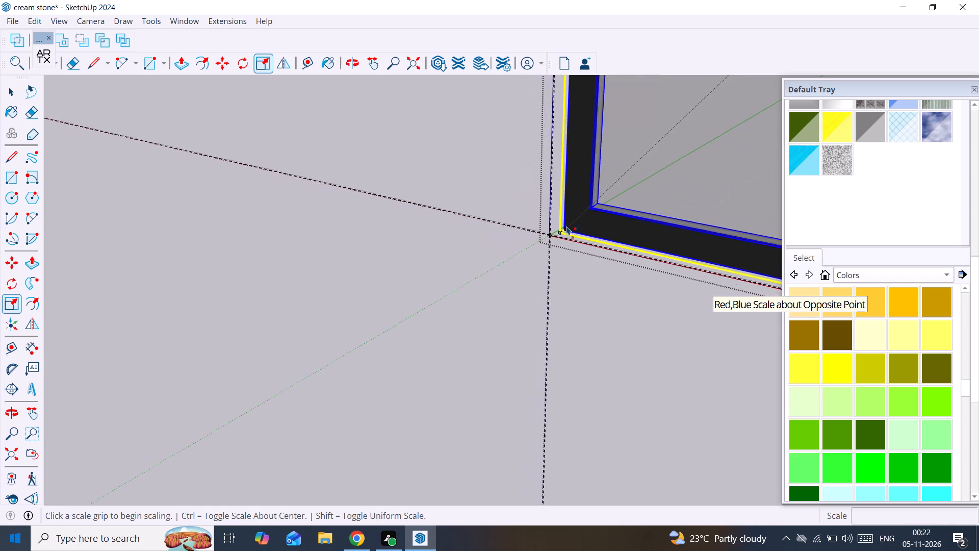
pyautogui.scroll(-20, 566, 226)
pyautogui.scroll(-8, 566, 226)
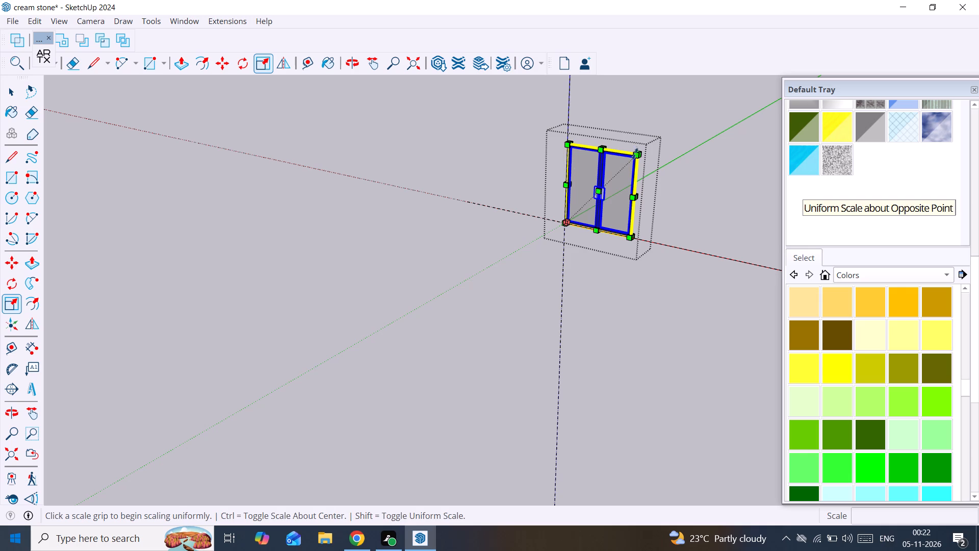
pyautogui.moveTo(642, 154); pyautogui.dragTo(786, 133, button='middle')
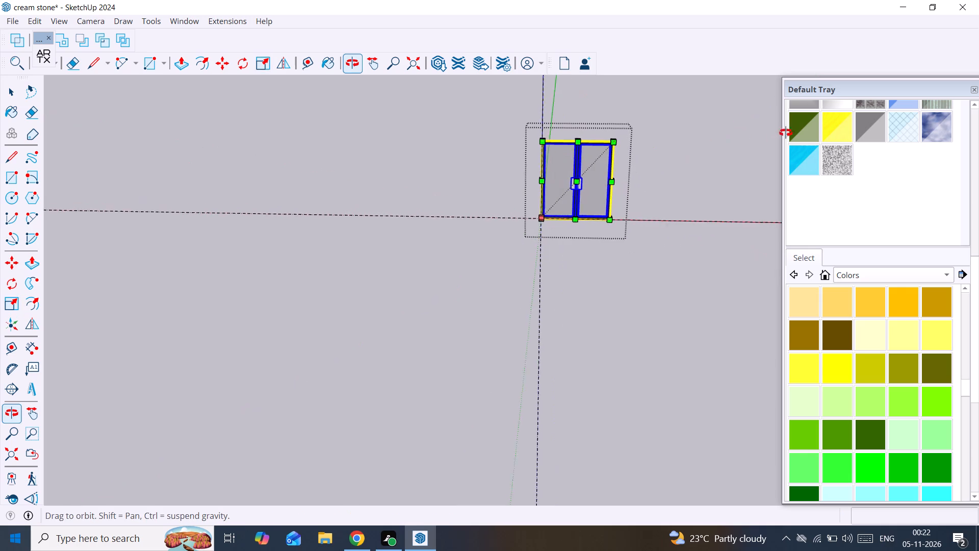
pyautogui.moveTo(786, 133); pyautogui.dragTo(788, 130, button='middle')
pyautogui.scroll(8, 628, 147)
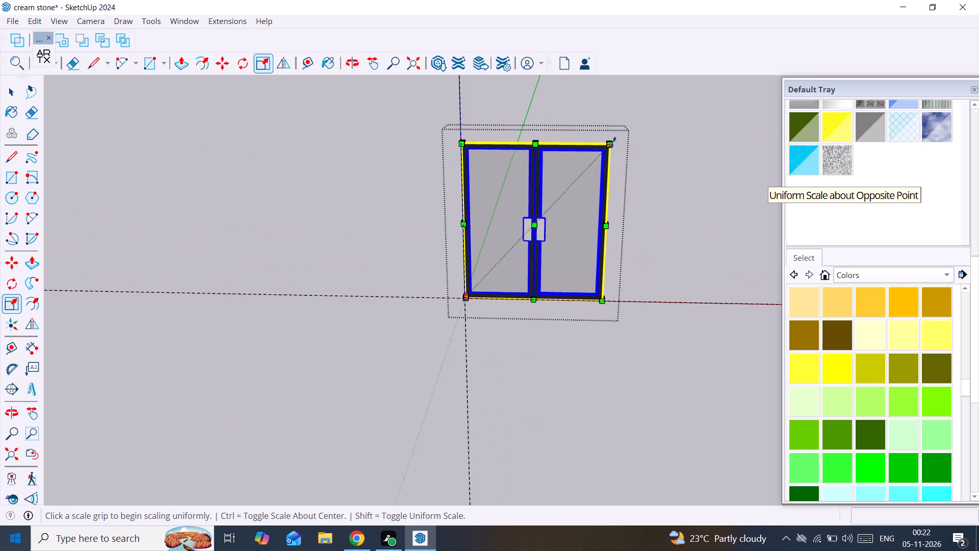
pyautogui.moveTo(613, 142); pyautogui.dragTo(484, 335)
# Scale the double door down uniformly two more times, by factors of about 0.22 and about 0.19.
pyautogui.scroll(8, 481, 296)
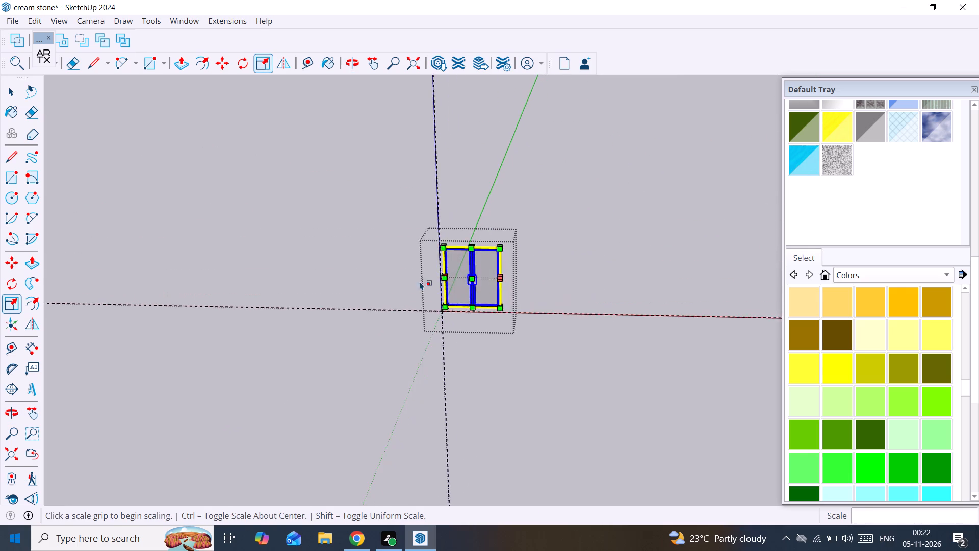
pyautogui.scroll(7, 420, 281)
pyautogui.moveTo(442, 292); pyautogui.dragTo(571, 244, button='middle')
pyautogui.scroll(3, 604, 211)
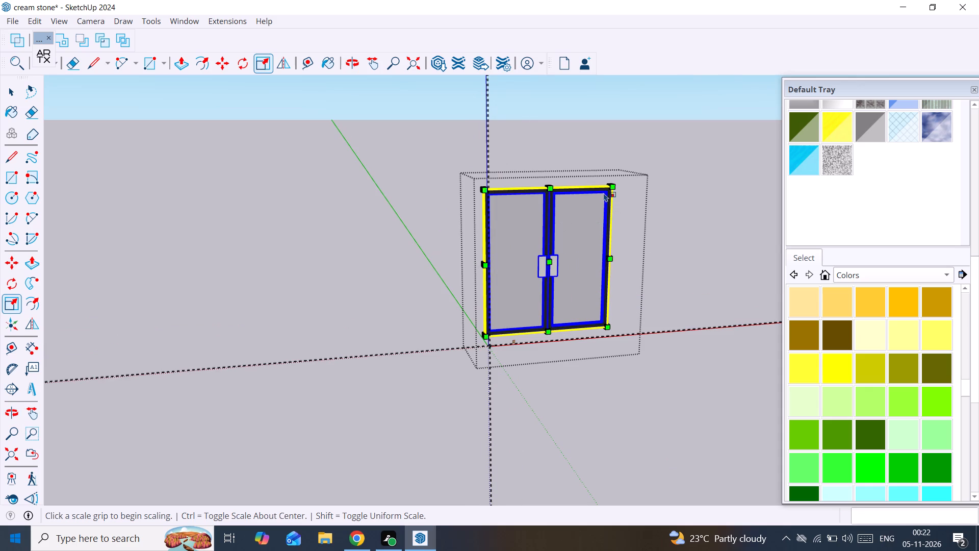
pyautogui.moveTo(614, 188); pyautogui.dragTo(522, 310)
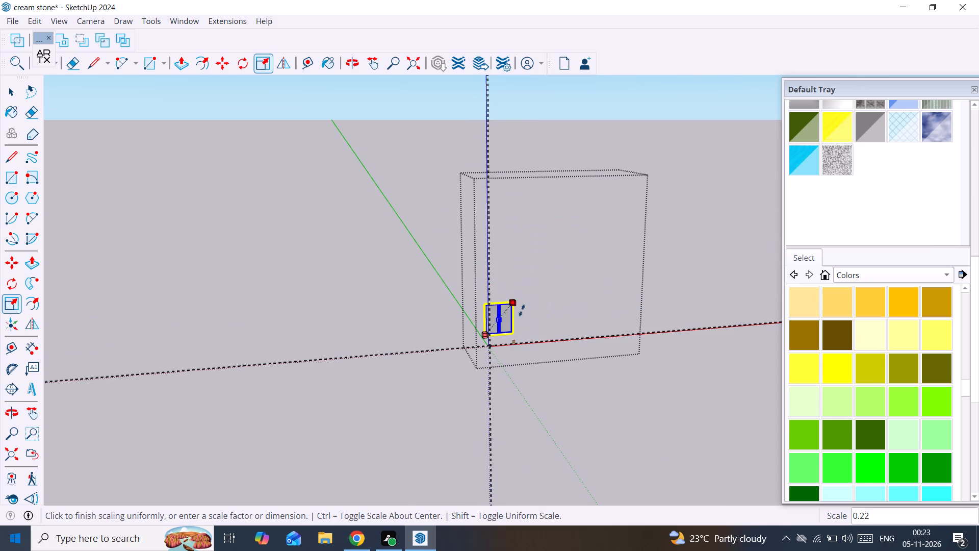
pyautogui.moveTo(522, 310); pyautogui.dragTo(521, 311)
pyautogui.scroll(16, 513, 309)
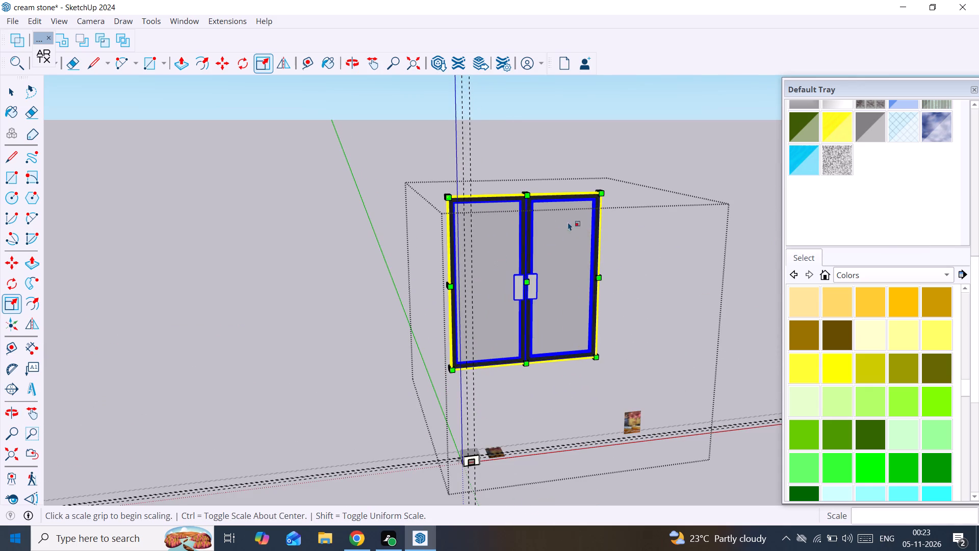
pyautogui.moveTo(603, 194); pyautogui.dragTo(499, 353)
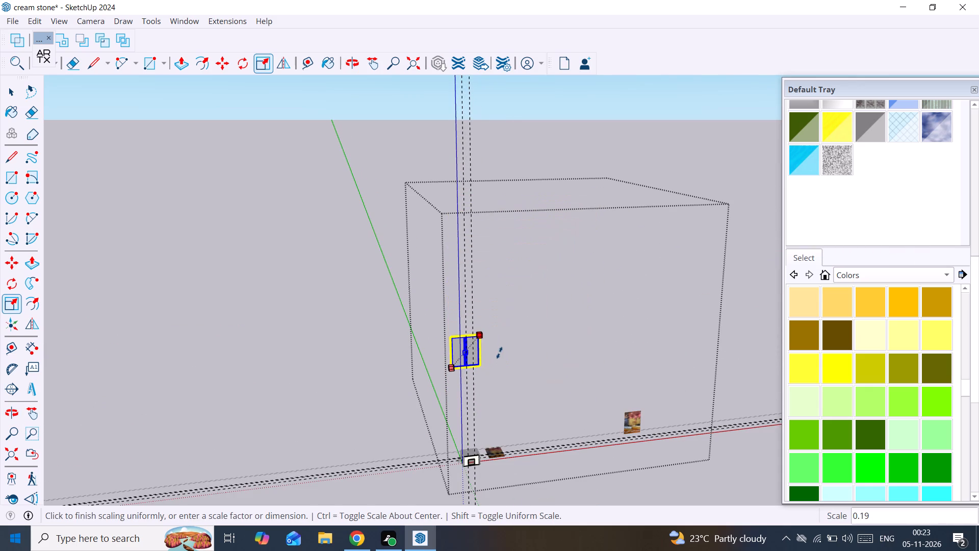
pyautogui.moveTo(499, 353); pyautogui.dragTo(499, 353)
# Move the double door about 314' closer, placing it beside the shop near the red axis.
pyautogui.scroll(5, 476, 350)
pyautogui.press('space')
pyautogui.scroll(-8, 472, 342)
pyautogui.moveTo(471, 340); pyautogui.dragTo(452, 275, button='middle')
pyautogui.scroll(5, 454, 283)
pyautogui.moveTo(452, 291); pyautogui.dragTo(304, 324, button='middle')
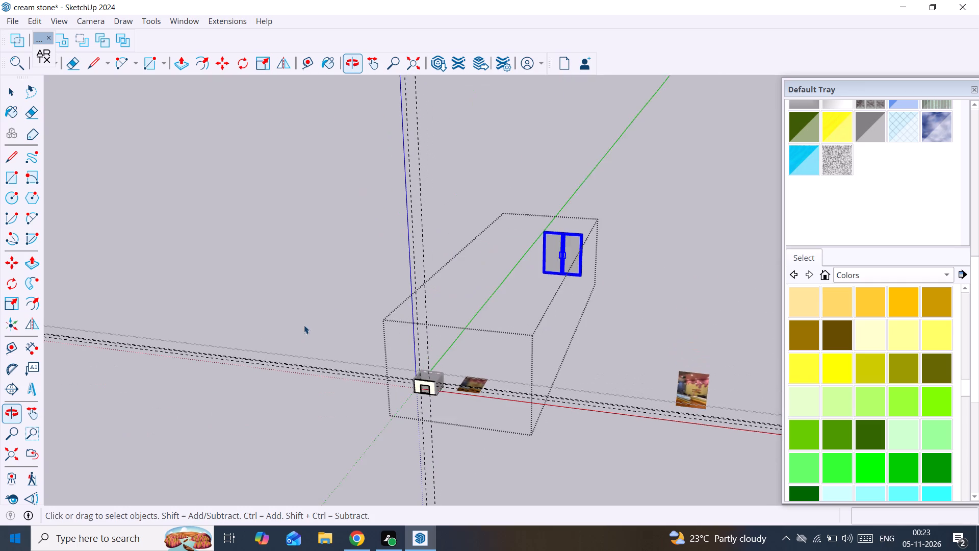
pyautogui.press('m')
pyautogui.click(589, 268)
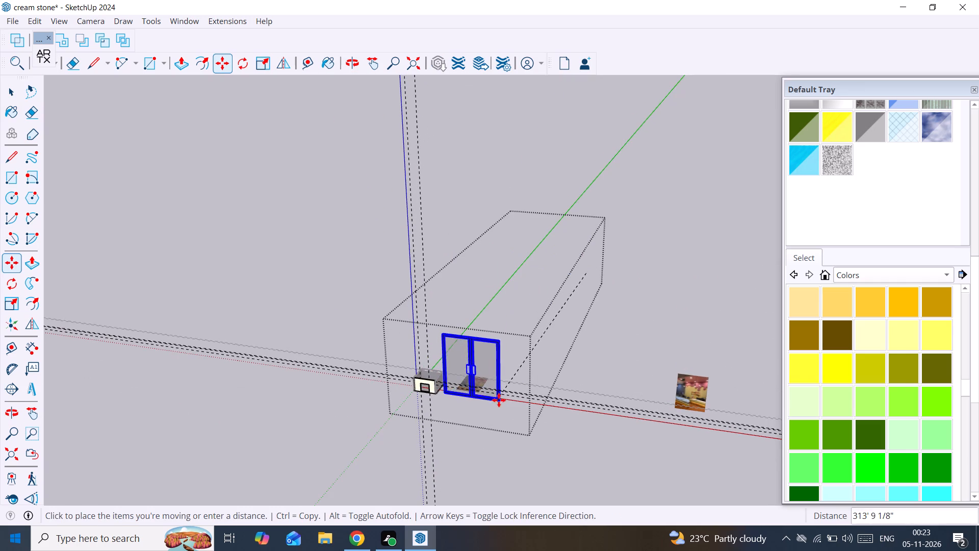
pyautogui.click(499, 400)
# Scale the double door down uniformly until it roughly matches the shop's entrance opening, and clear the selection.
pyautogui.scroll(1, 493, 403)
pyautogui.moveTo(492, 403); pyautogui.dragTo(610, 359, button='middle')
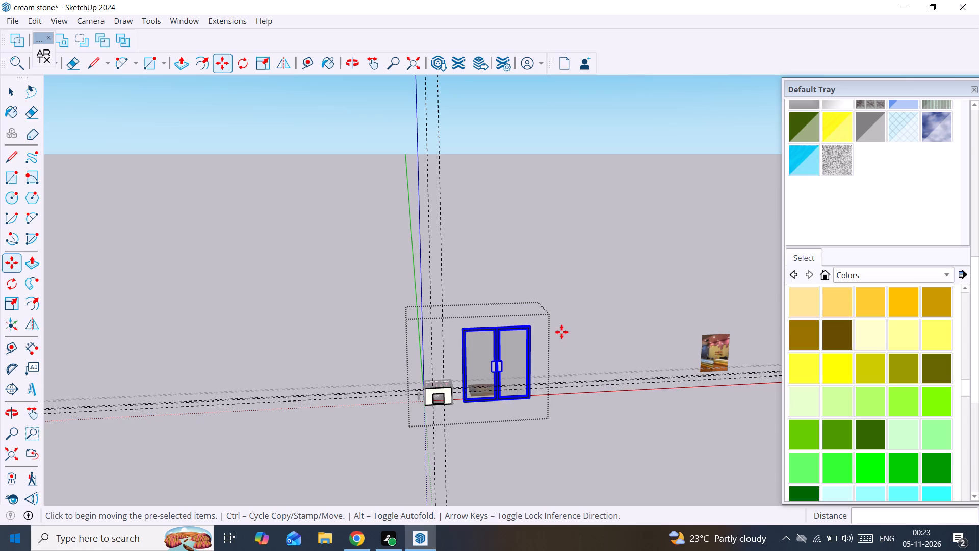
pyautogui.press('s')
pyautogui.scroll(3, 523, 328)
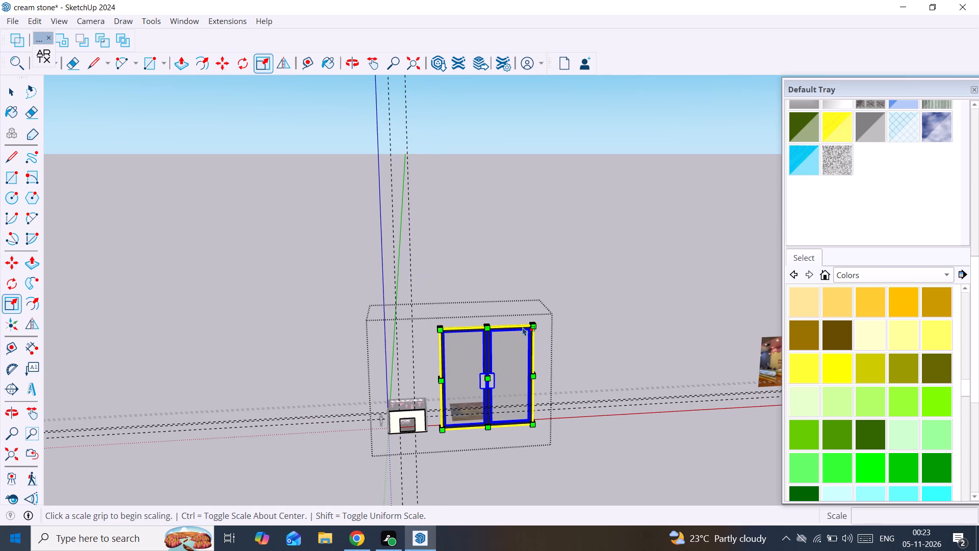
pyautogui.moveTo(531, 322); pyautogui.dragTo(462, 425)
pyautogui.scroll(13, 462, 425)
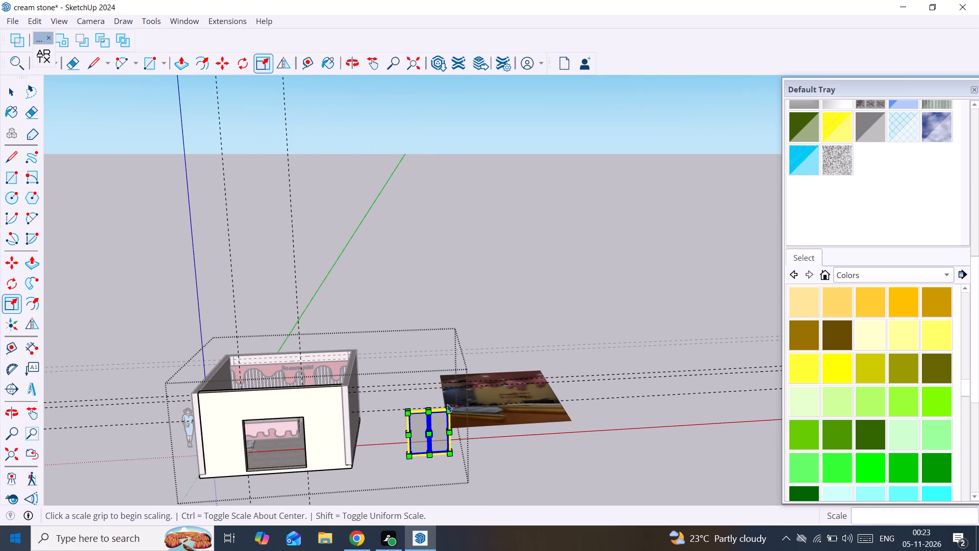
pyautogui.press('space')
pyautogui.click(530, 471)
# Open the group containing the shop and the double door for editing.
pyautogui.scroll(3, 467, 412)
pyautogui.moveTo(433, 410); pyautogui.dragTo(439, 409, button='middle')
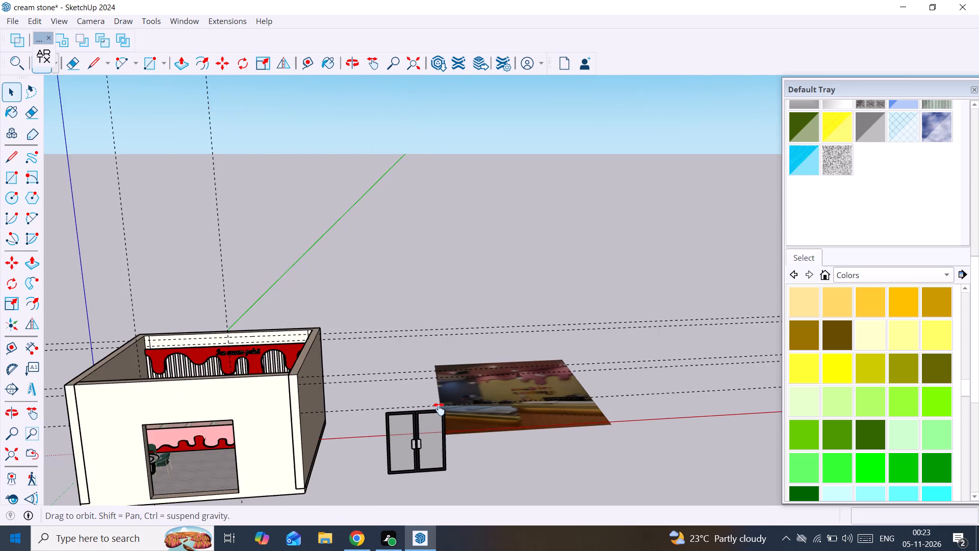
pyautogui.moveTo(439, 409); pyautogui.dragTo(601, 338, button='middle')
pyautogui.scroll(3, 582, 370)
pyautogui.scroll(2, 537, 413)
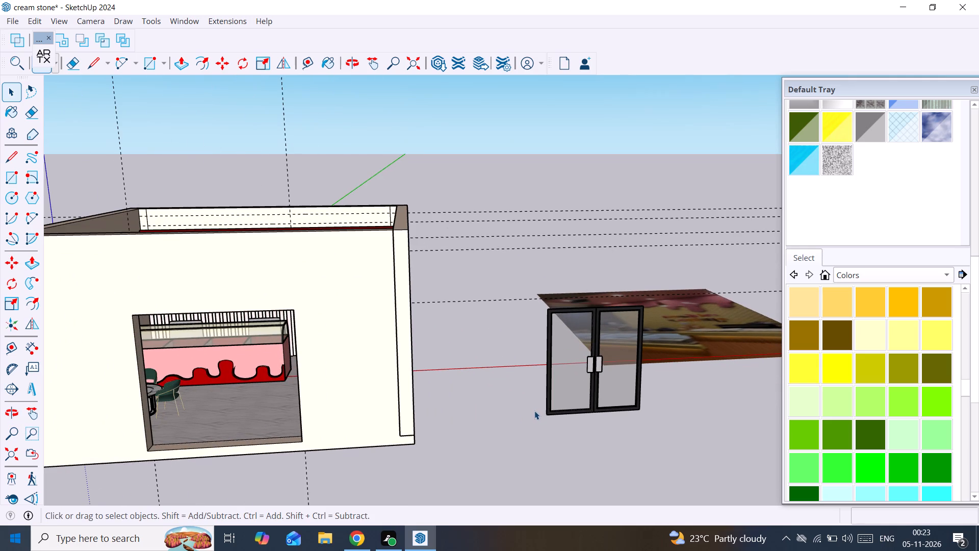
pyautogui.scroll(-4, 547, 412)
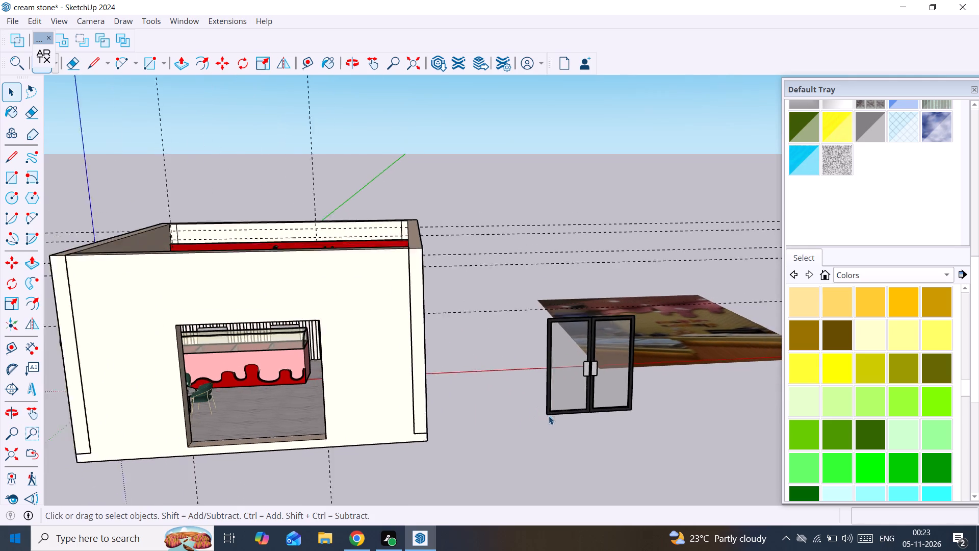
pyautogui.moveTo(476, 428); pyautogui.dragTo(594, 369, button='middle')
pyautogui.scroll(2, 608, 363)
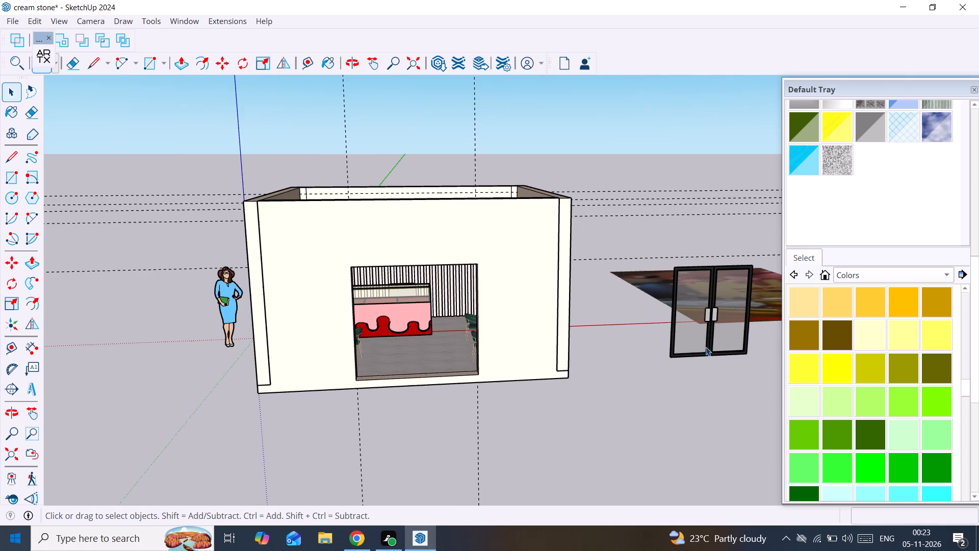
pyautogui.scroll(3, 709, 350)
pyautogui.click(684, 356)
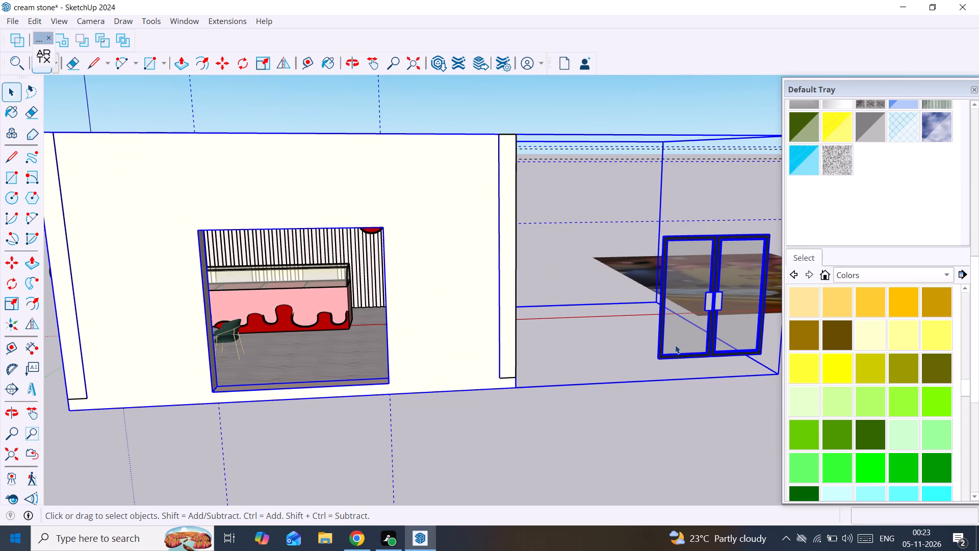
pyautogui.scroll(1, 675, 345)
pyautogui.scroll(-4, 675, 345)
pyautogui.moveTo(666, 346); pyautogui.dragTo(637, 438, button='middle')
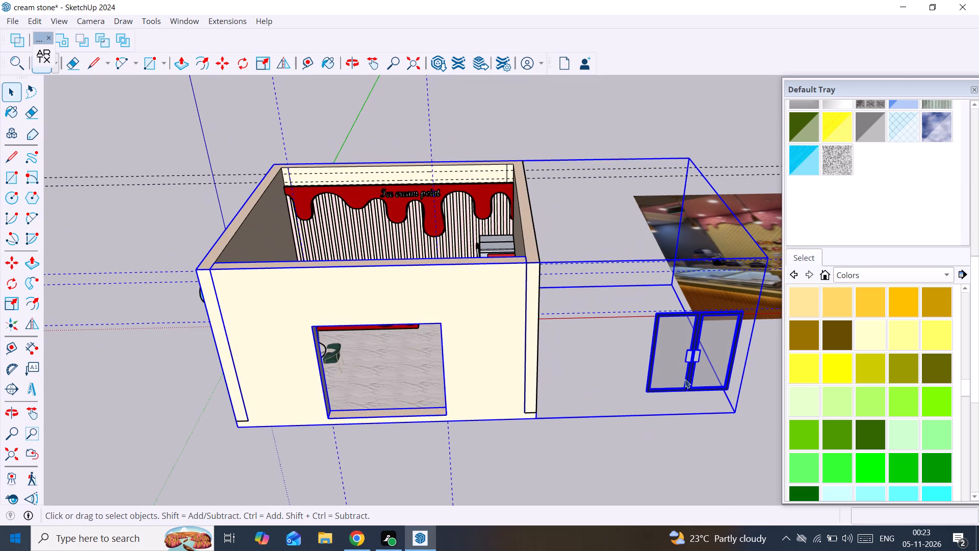
pyautogui.scroll(5, 685, 379)
pyautogui.doubleClick(651, 384)
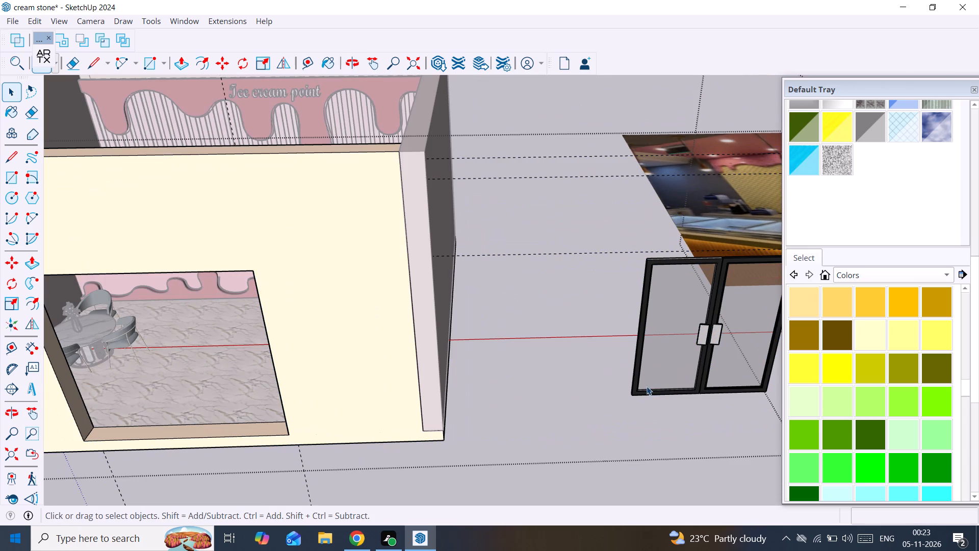
# Move the double door by its lower left frame corner about 21' into the lower left corner of the entrance opening.
pyautogui.click(647, 386)
pyautogui.press('m')
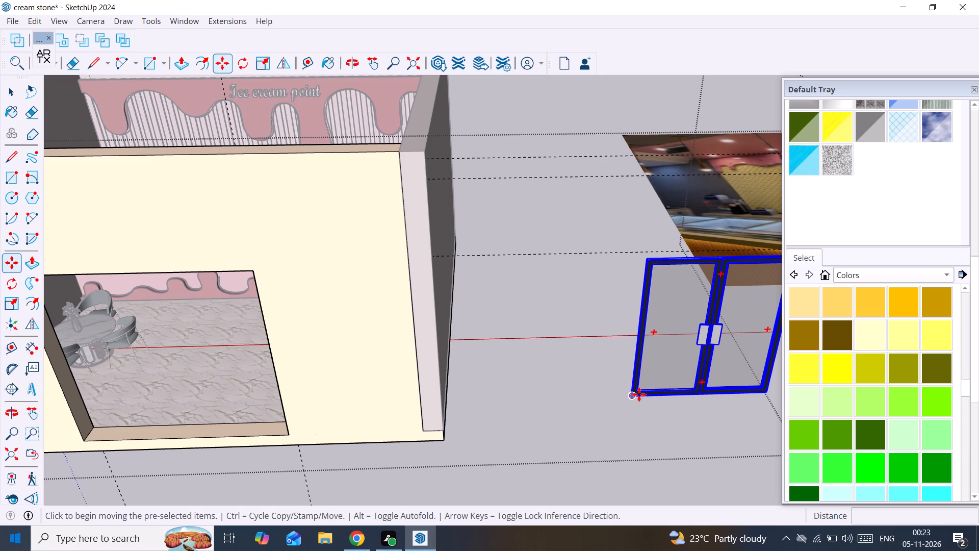
pyautogui.click(637, 393)
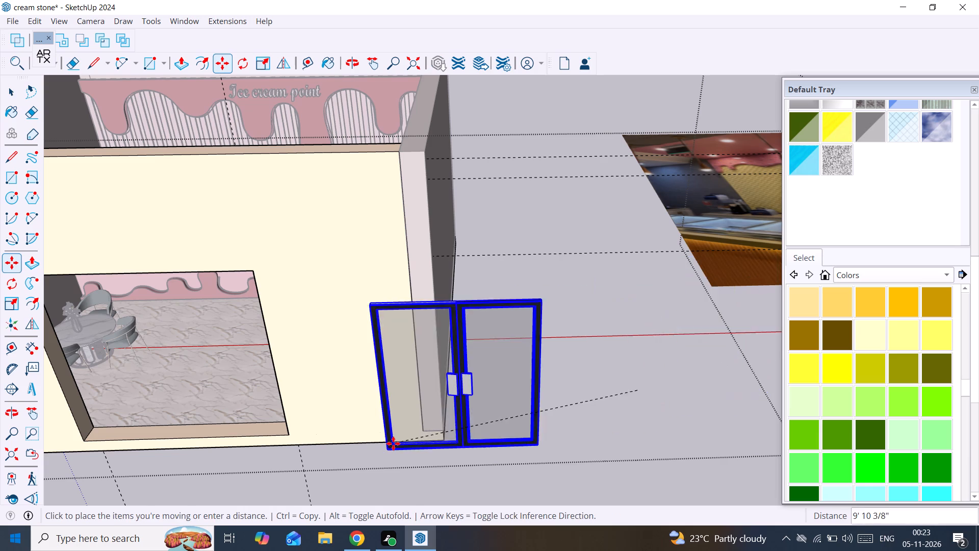
pyautogui.scroll(-3, 393, 443)
pyautogui.keyDown('shift'); pyautogui.moveTo(331, 423); pyautogui.dragTo(629, 389, button='middle'); pyautogui.keyUp('shift')
pyautogui.scroll(4, 603, 405)
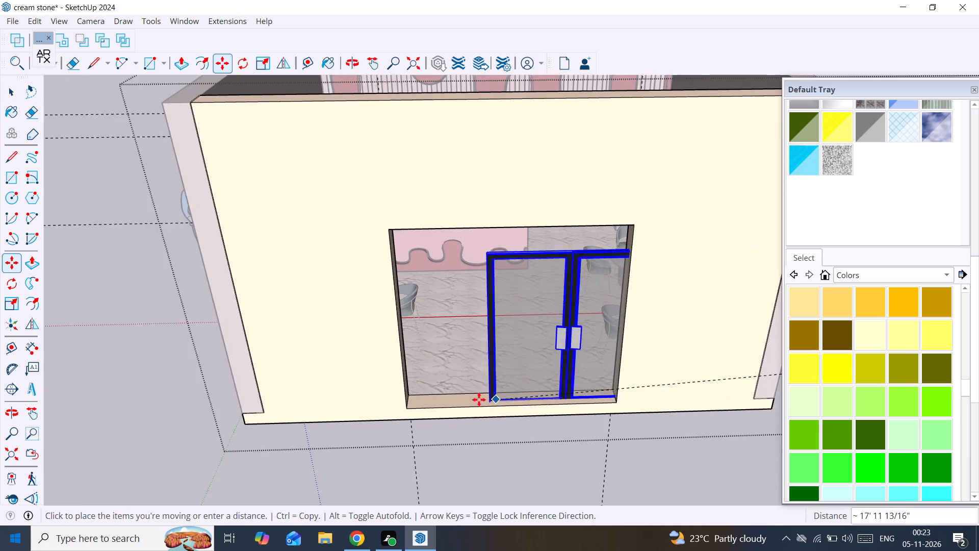
pyautogui.scroll(3, 479, 399)
pyautogui.scroll(7, 433, 399)
pyautogui.scroll(4, 388, 406)
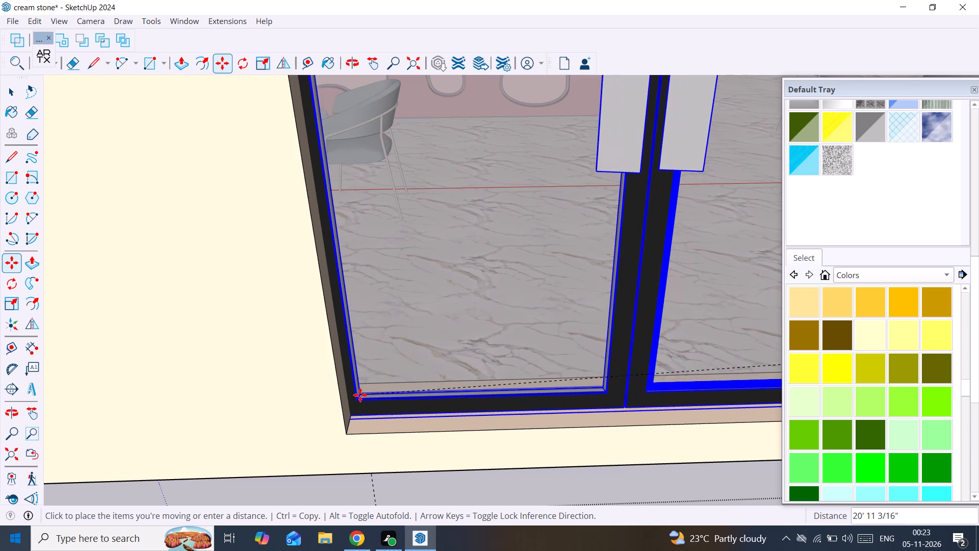
pyautogui.scroll(1, 360, 395)
pyautogui.click(360, 395)
# Nudge the door's lower left corner against the opening's jamb and sill, finishing with a 7/8" move toward the outer wall face.
pyautogui.scroll(1, 374, 398)
pyautogui.moveTo(374, 398); pyautogui.dragTo(251, 416, button='middle')
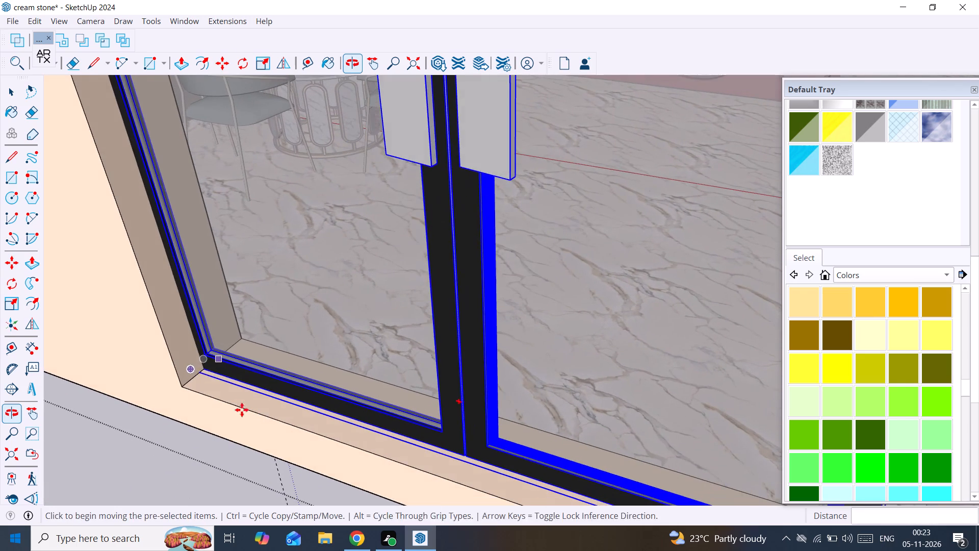
pyautogui.scroll(9, 204, 339)
pyautogui.click(199, 381)
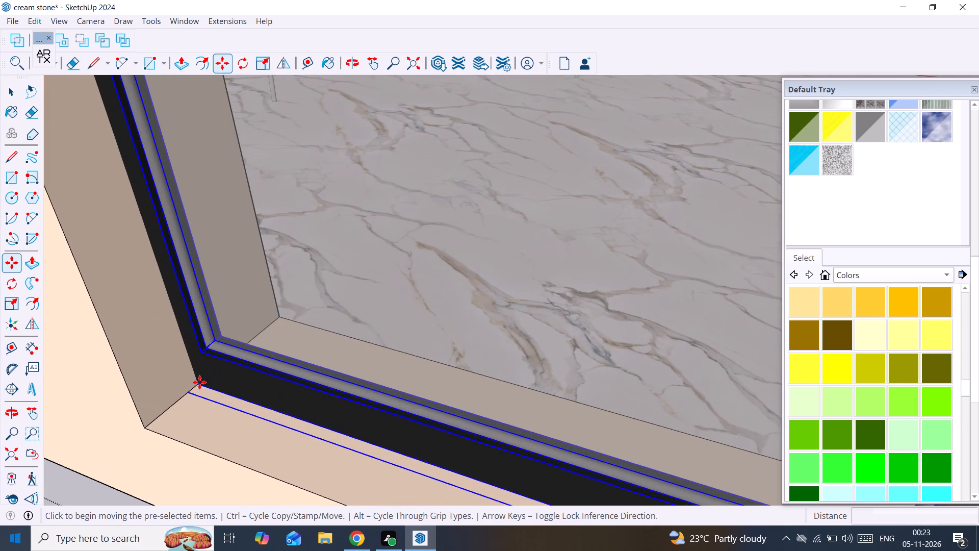
pyautogui.click(232, 385)
pyautogui.scroll(4, 221, 382)
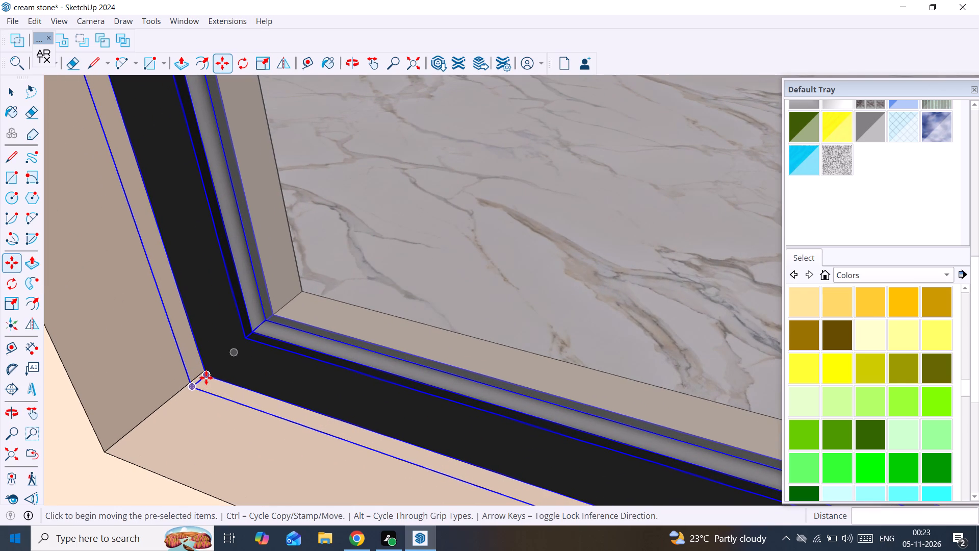
pyautogui.click(205, 377)
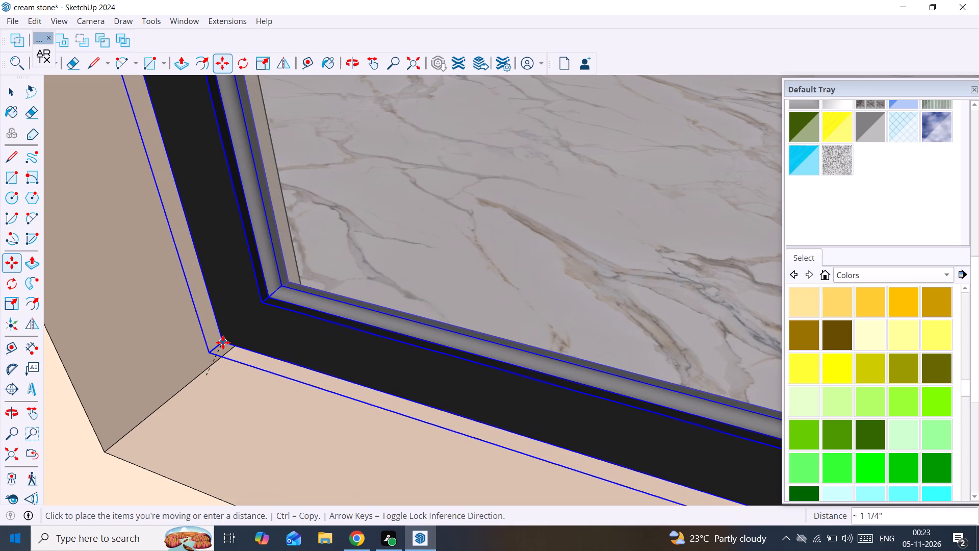
pyautogui.click(211, 360)
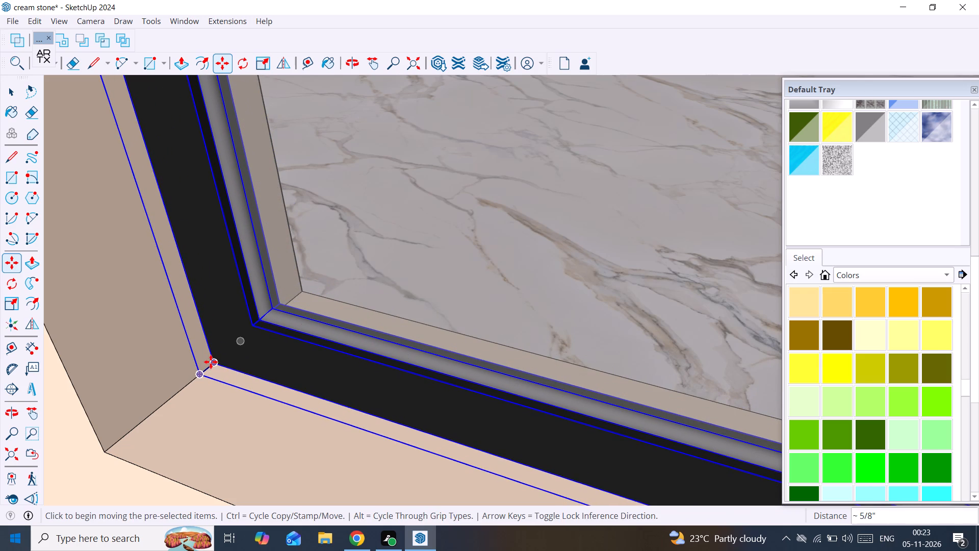
pyautogui.click(211, 362)
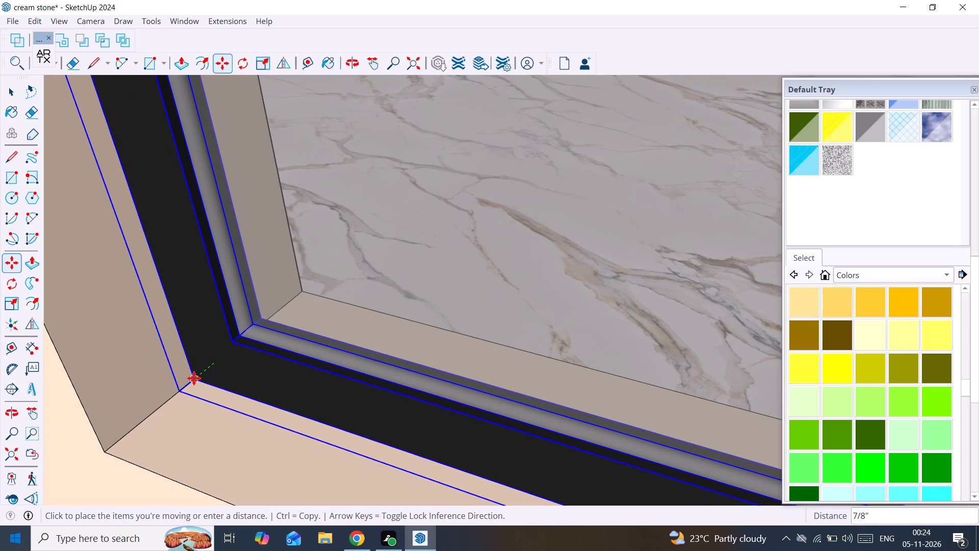
pyautogui.click(193, 379)
pyautogui.scroll(-17, 193, 379)
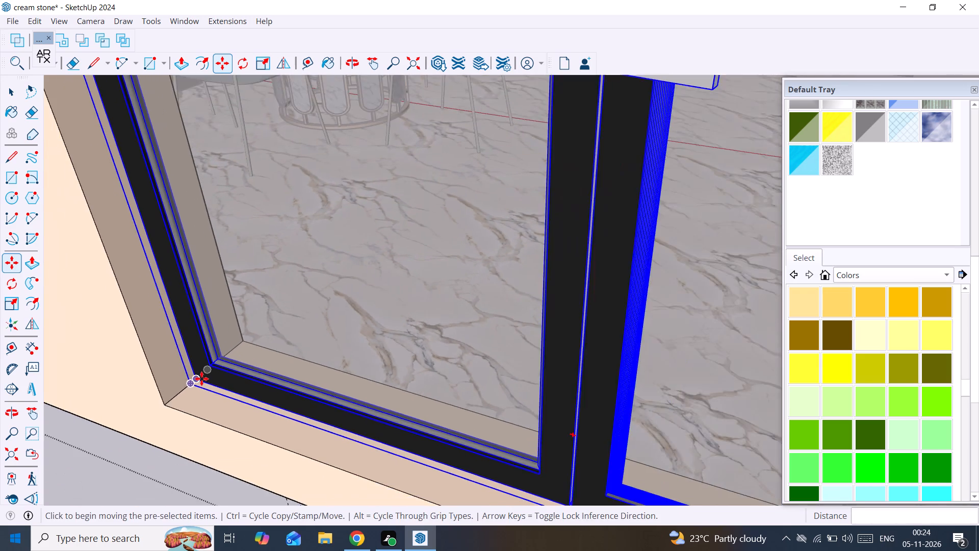
pyautogui.scroll(-14, 201, 379)
pyautogui.moveTo(211, 377); pyautogui.dragTo(447, 303, button='middle')
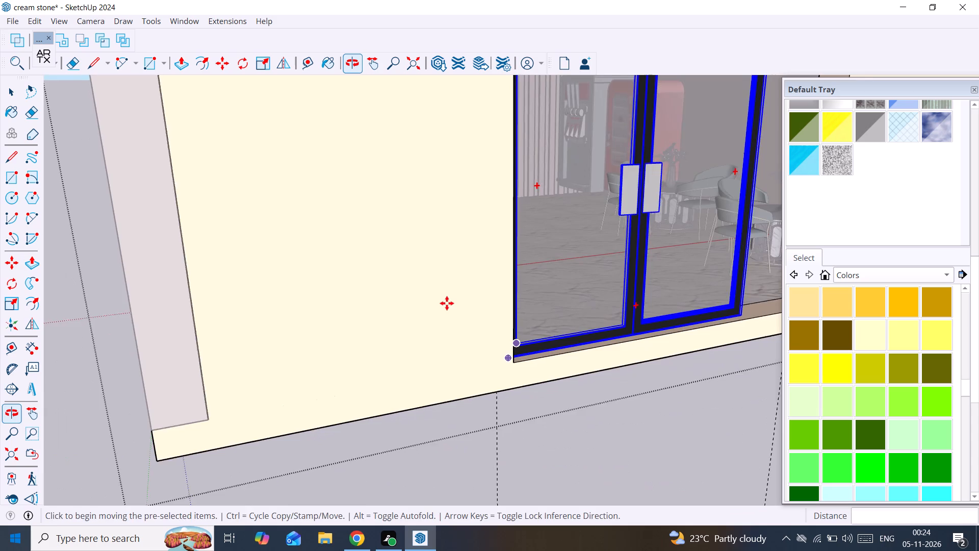
pyautogui.scroll(-4, 447, 303)
pyautogui.moveTo(447, 303); pyautogui.dragTo(286, 429, button='middle')
pyautogui.moveTo(296, 406); pyautogui.dragTo(231, 402, button='middle')
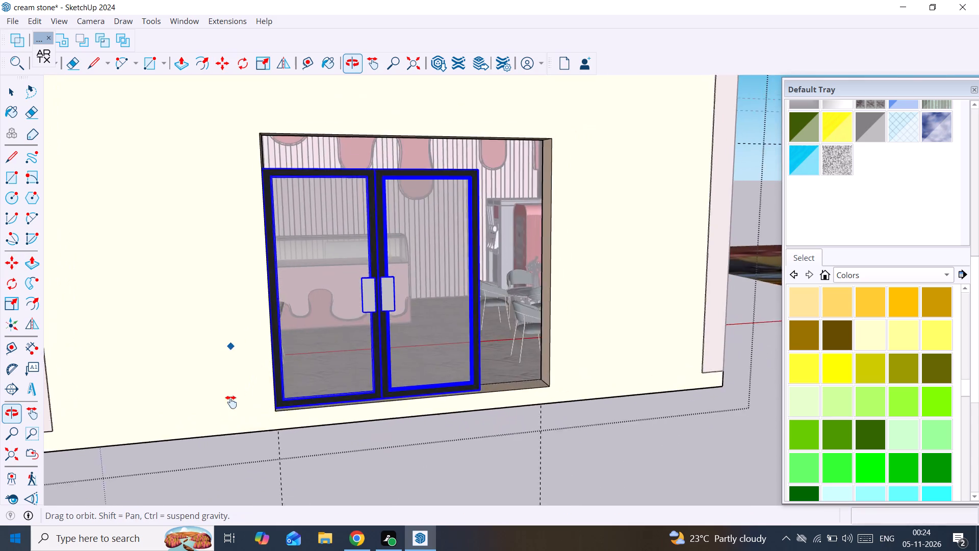
# Scale the double door's height by about 1.14 so its frame meets the top edge of the entrance opening.
pyautogui.moveTo(231, 402); pyautogui.dragTo(210, 433, button='middle')
pyautogui.scroll(2, 393, 298)
pyautogui.scroll(1, 364, 221)
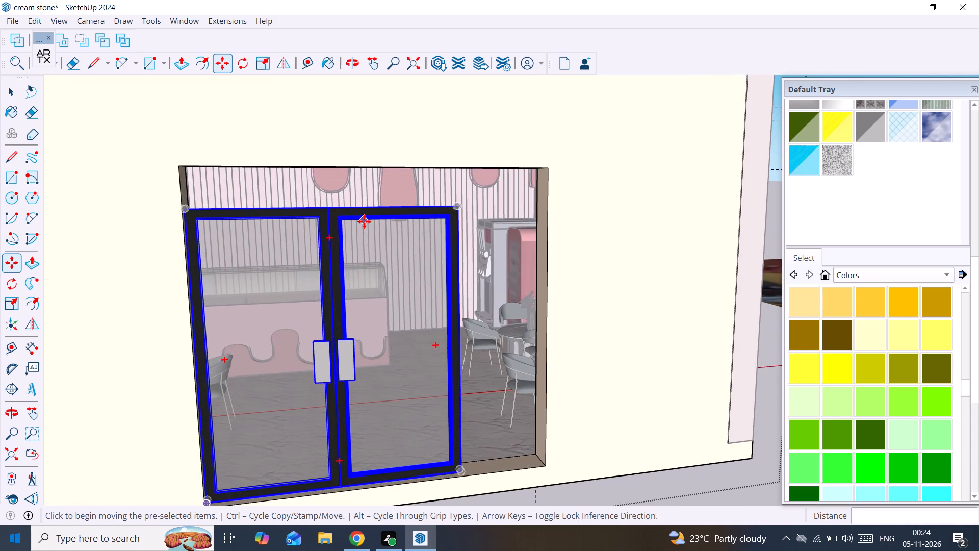
pyautogui.moveTo(364, 227); pyautogui.dragTo(357, 282, button='middle')
pyautogui.scroll(3, 314, 314)
pyautogui.scroll(-2, 314, 312)
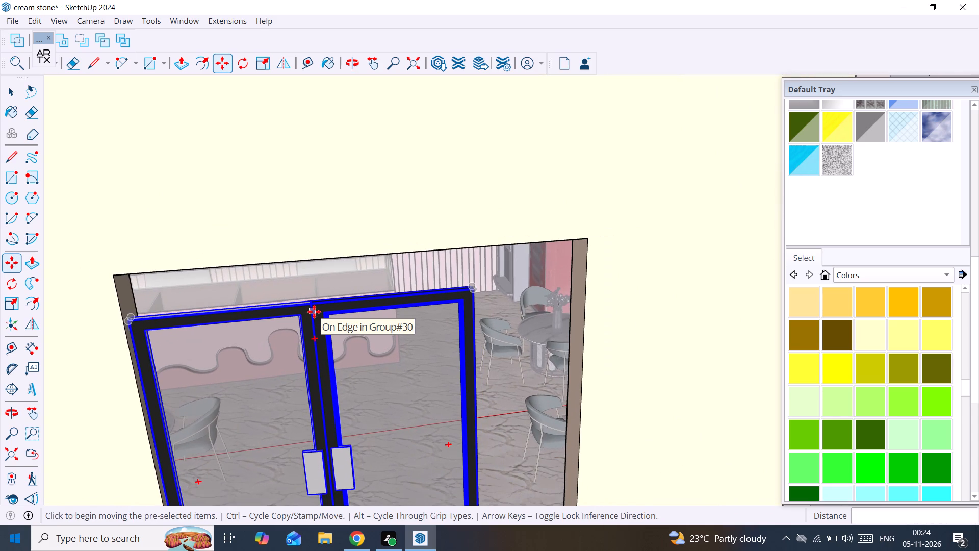
pyautogui.press('s')
pyautogui.scroll(2, 308, 143)
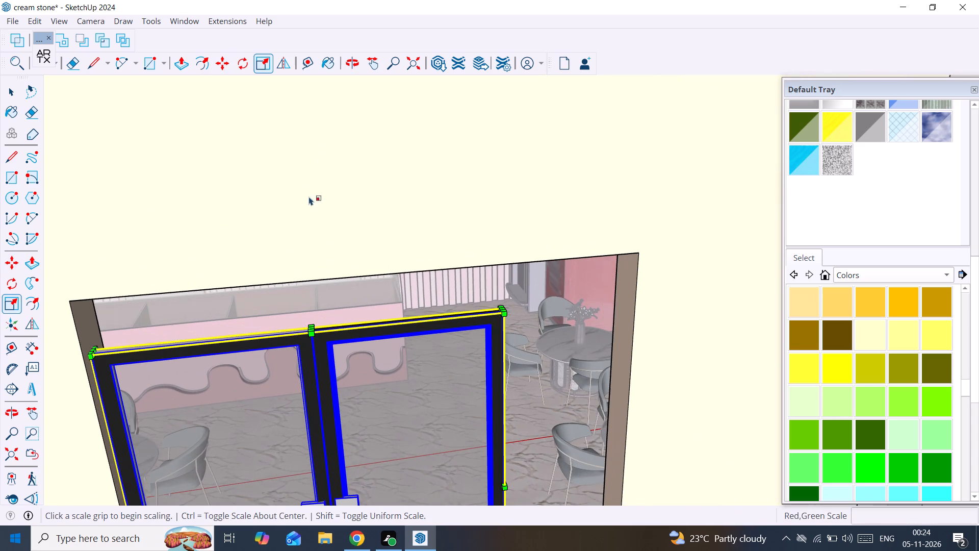
pyautogui.scroll(4, 323, 316)
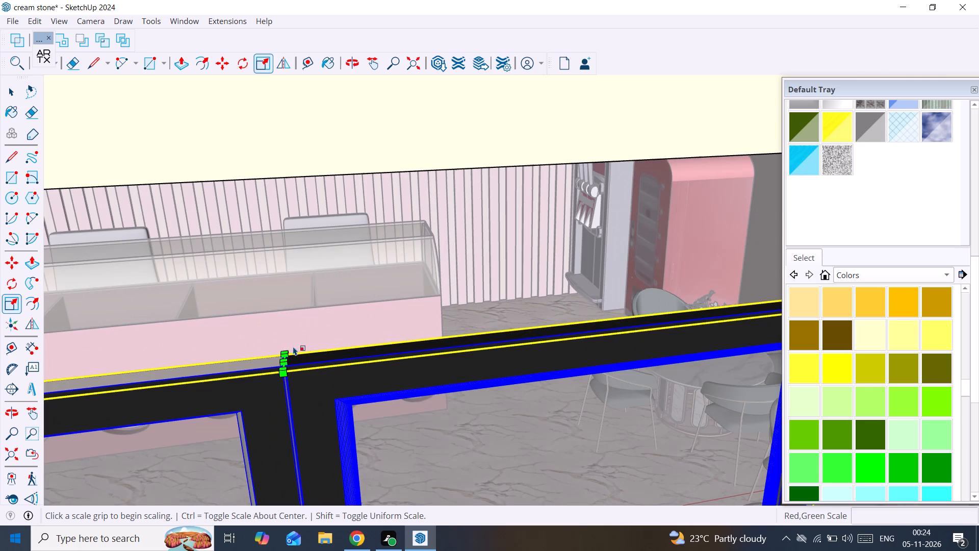
pyautogui.scroll(1, 287, 360)
pyautogui.moveTo(287, 360); pyautogui.dragTo(287, 346)
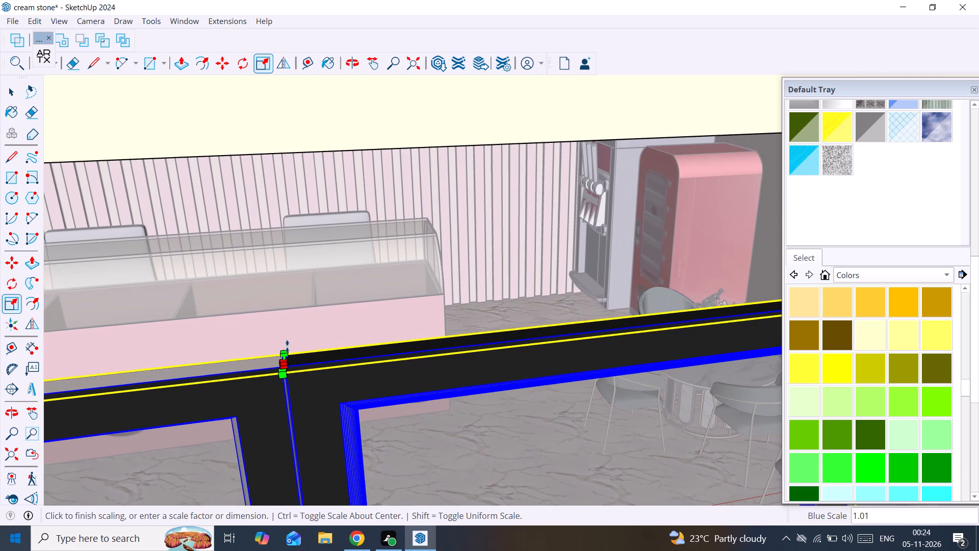
pyautogui.moveTo(287, 346); pyautogui.dragTo(350, 148)
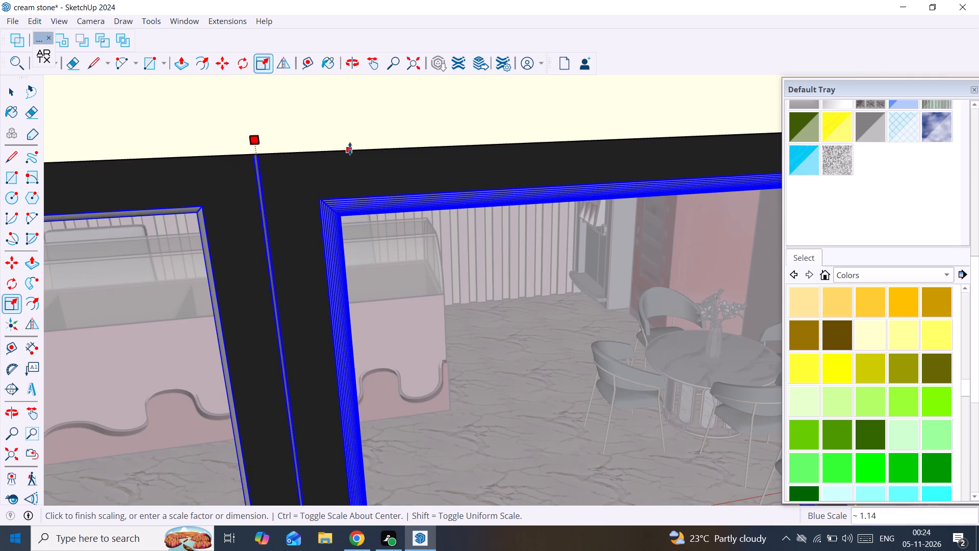
pyautogui.moveTo(350, 148); pyautogui.dragTo(351, 152)
# Scale the double door's width by about 1.37 to reach the opening's far jamb, and leave group editing.
pyautogui.scroll(-15, 351, 152)
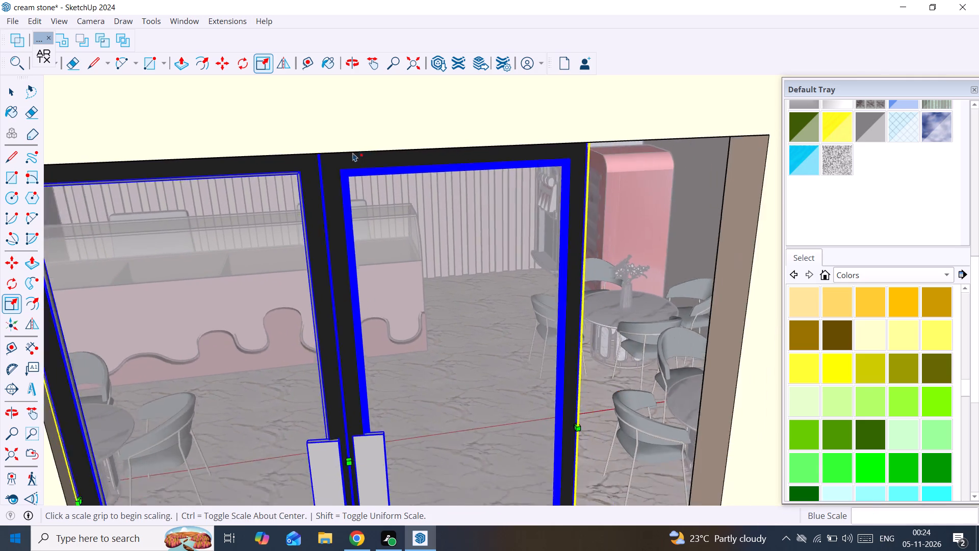
pyautogui.scroll(-3, 374, 154)
pyautogui.moveTo(600, 364); pyautogui.dragTo(487, 368, button='middle')
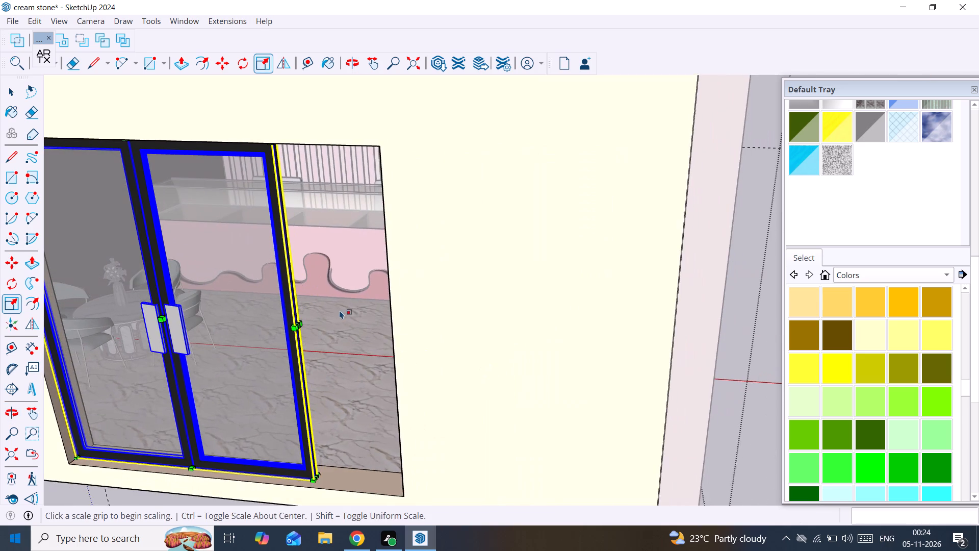
pyautogui.scroll(3, 340, 310)
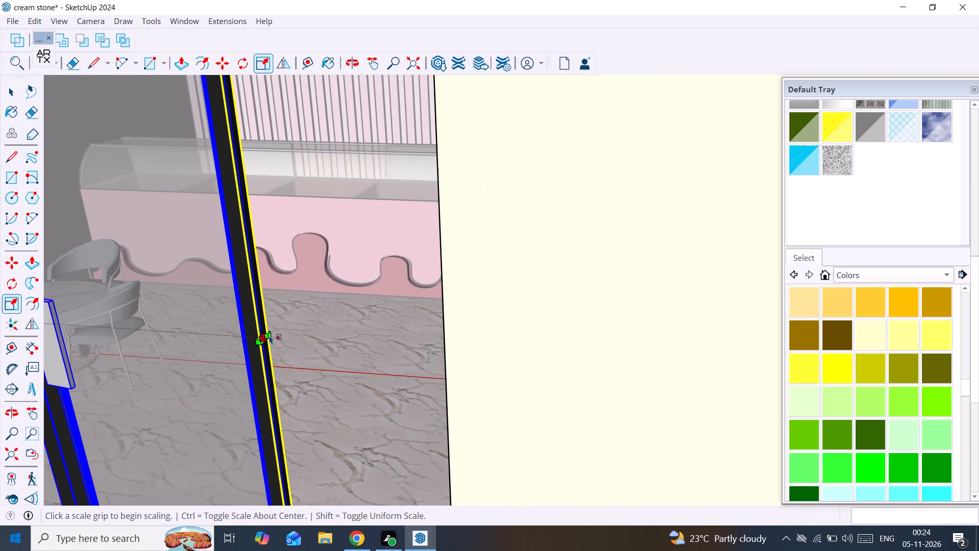
pyautogui.scroll(7, 268, 336)
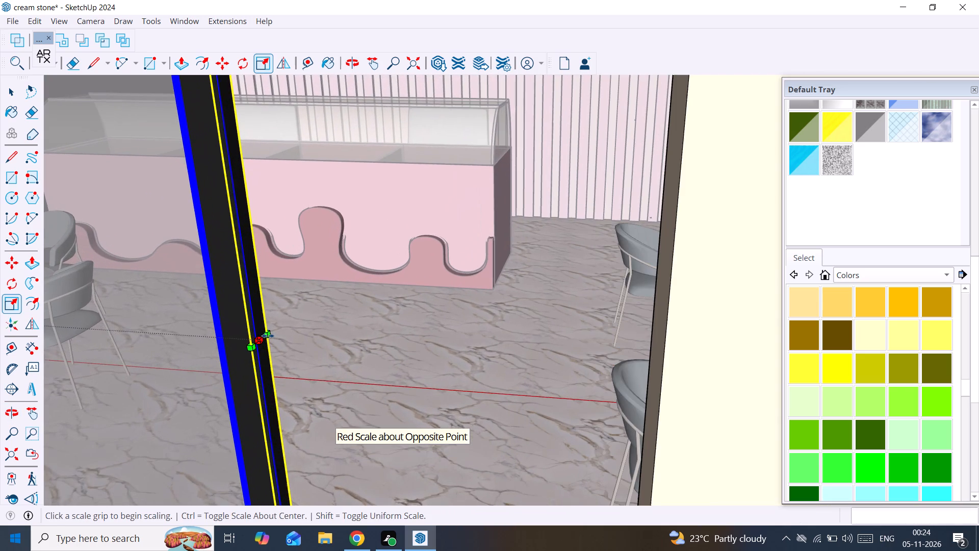
pyautogui.moveTo(264, 340); pyautogui.dragTo(621, 335)
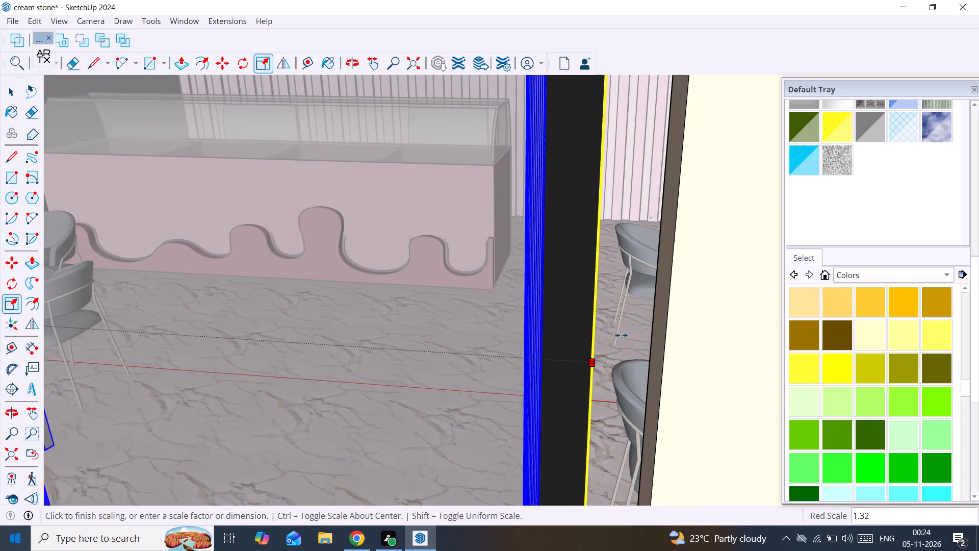
pyautogui.moveTo(621, 335); pyautogui.dragTo(661, 332)
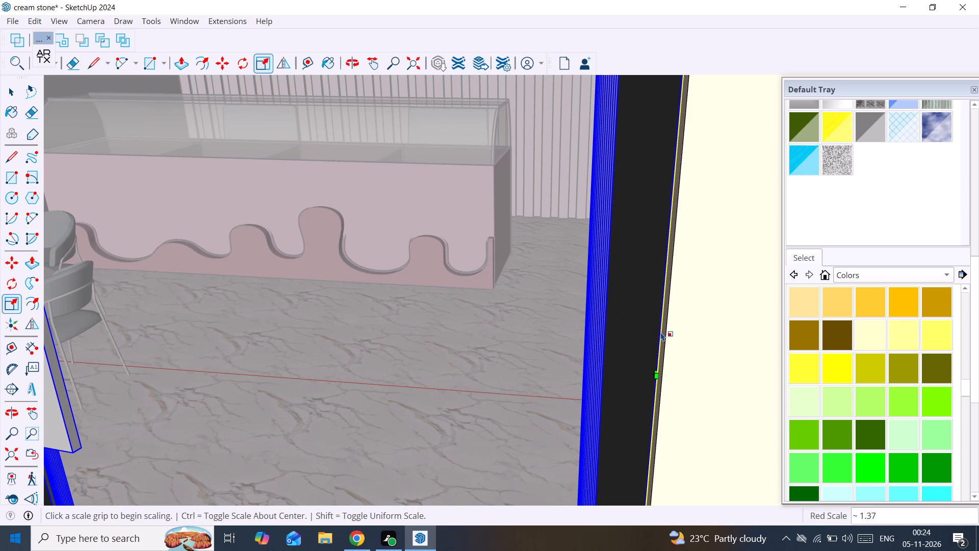
pyautogui.scroll(-20, 661, 332)
pyautogui.scroll(-1, 661, 332)
pyautogui.moveTo(499, 343); pyautogui.dragTo(622, 277, button='middle')
pyautogui.press('space')
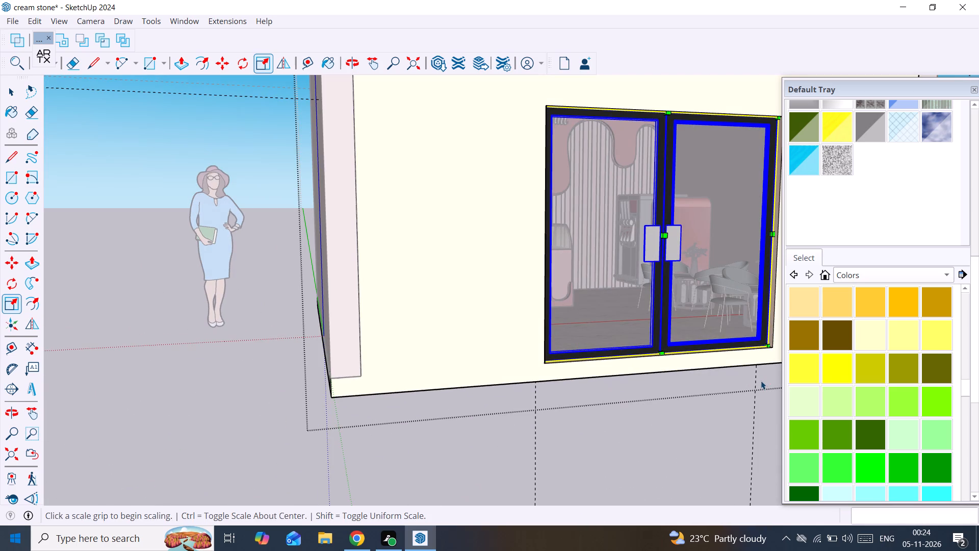
pyautogui.click(239, 212)
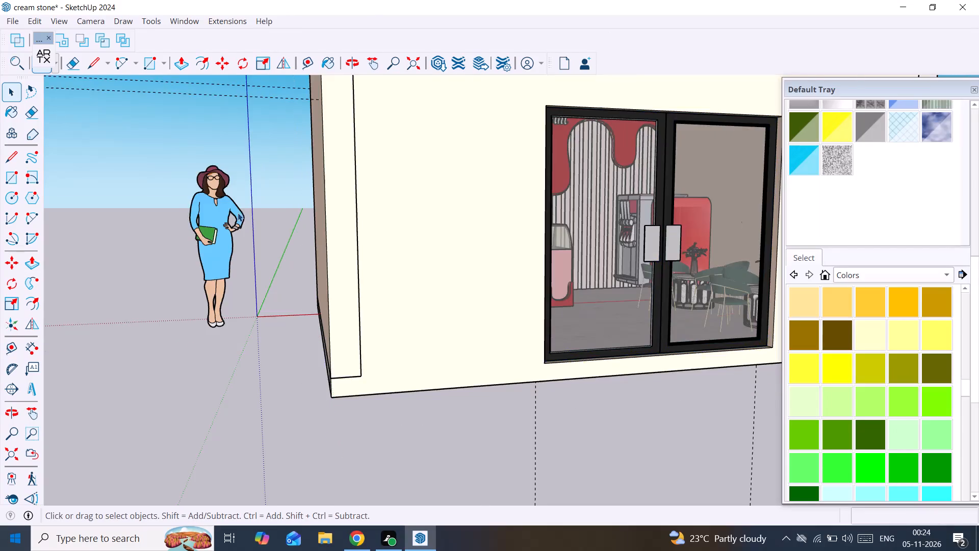
# Examine the fitted double door from the front and above, along with the shop's overall interior layout.
pyautogui.scroll(-6, 241, 208)
pyautogui.scroll(3, 499, 220)
pyautogui.moveTo(499, 220); pyautogui.dragTo(397, 256, button='middle')
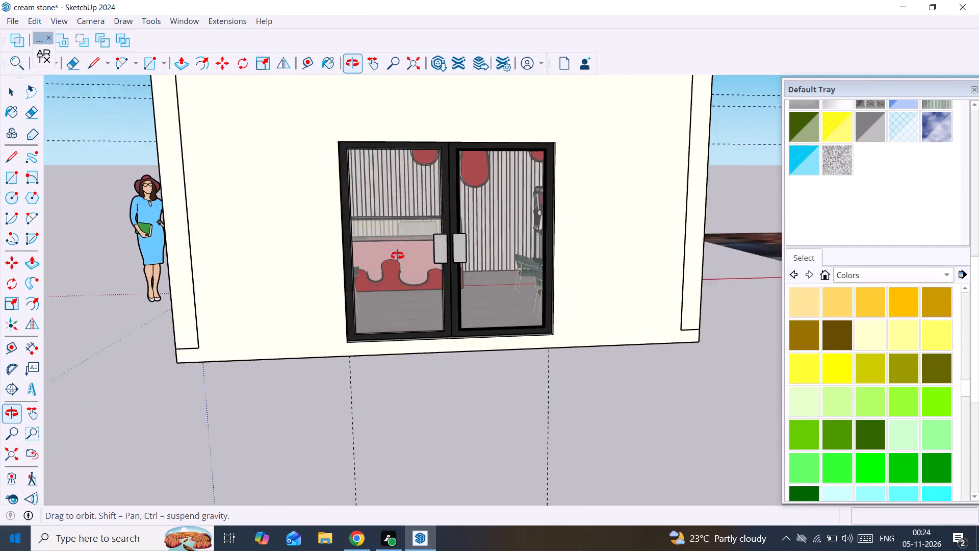
pyautogui.moveTo(397, 256); pyautogui.dragTo(437, 227, button='middle')
pyautogui.scroll(-4, 437, 227)
pyautogui.scroll(4, 436, 221)
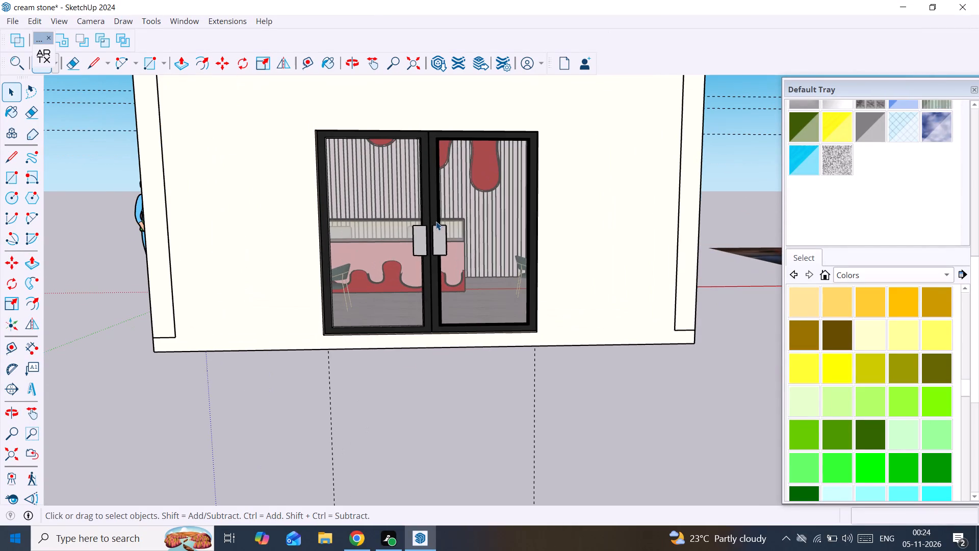
pyautogui.moveTo(449, 189); pyautogui.dragTo(539, 315, button='middle')
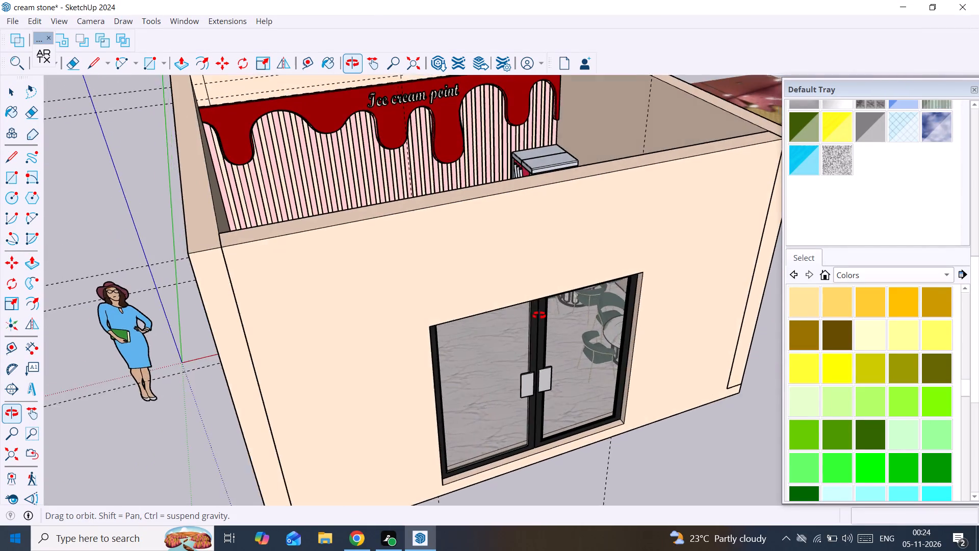
pyautogui.moveTo(539, 315); pyautogui.dragTo(449, 245, button='middle')
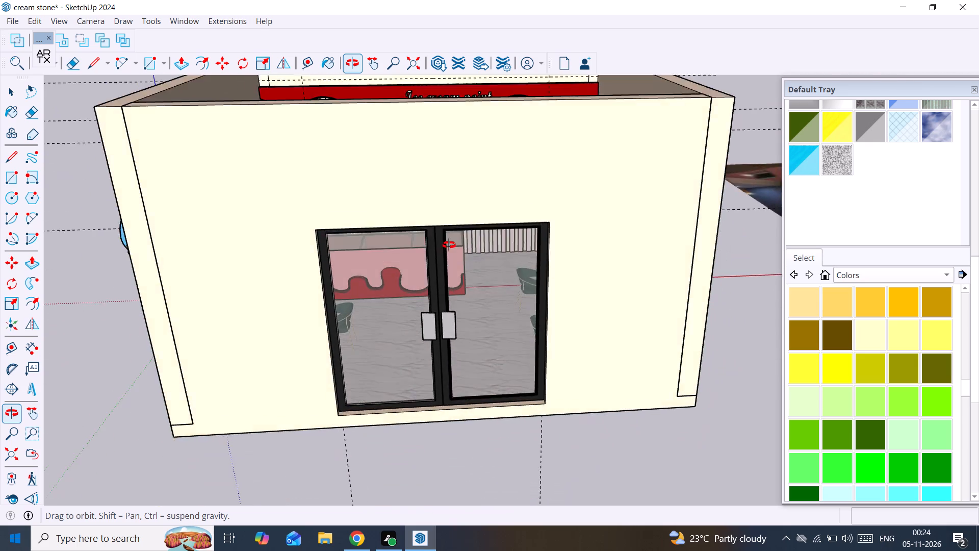
pyautogui.moveTo(449, 245); pyautogui.dragTo(503, 411, button='middle')
pyautogui.scroll(-2, 482, 284)
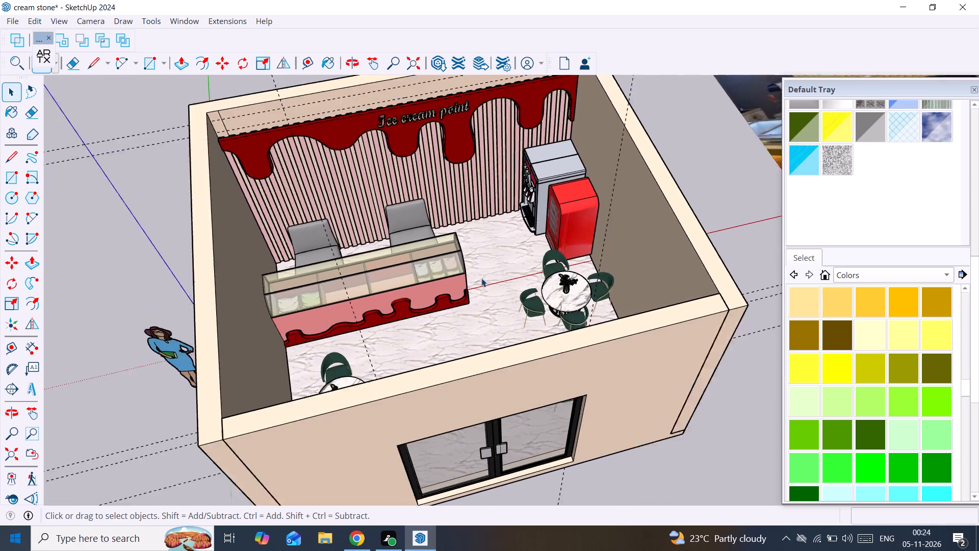
pyautogui.scroll(-2, 481, 278)
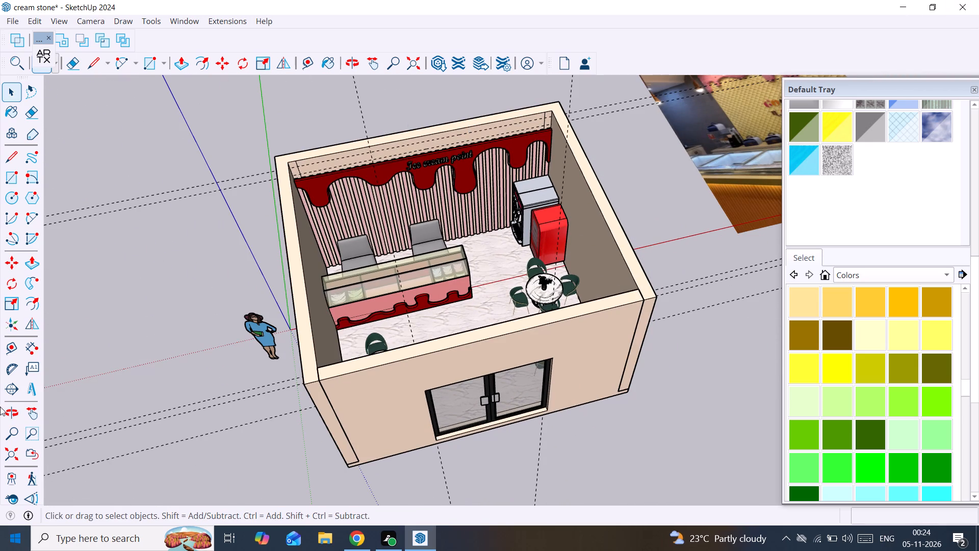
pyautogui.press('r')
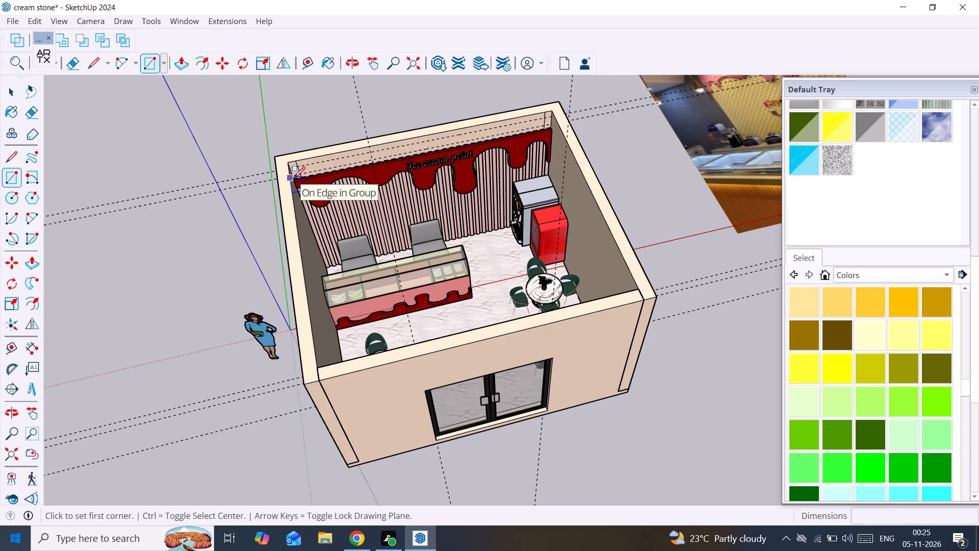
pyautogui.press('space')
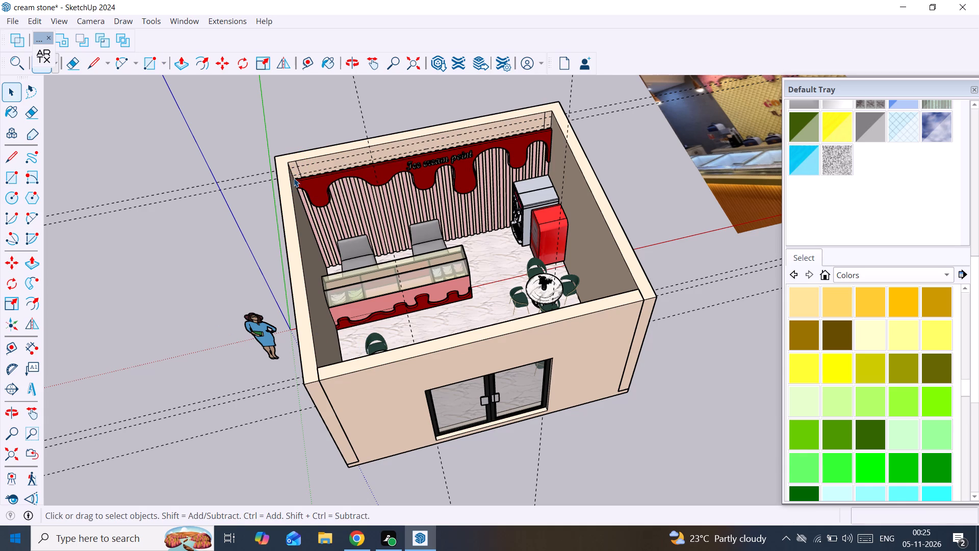
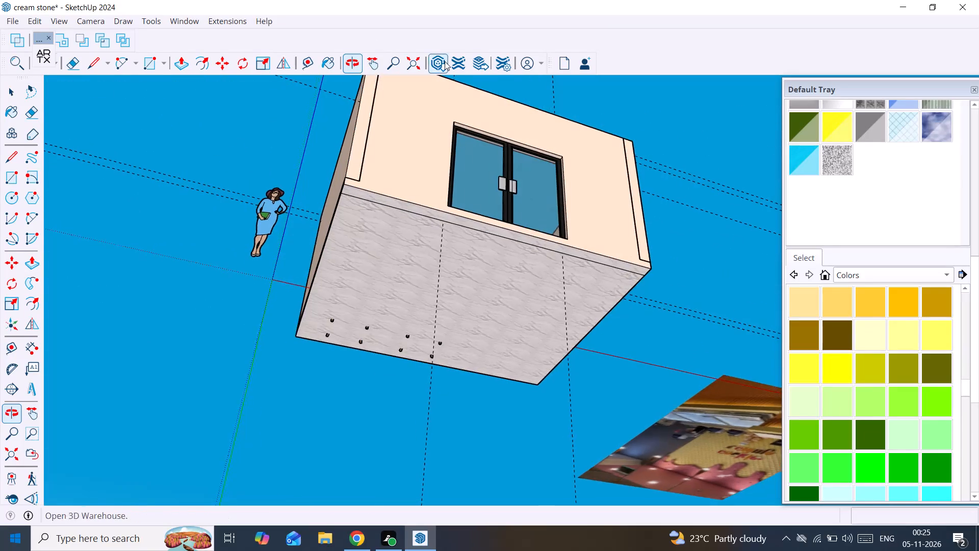
# Raise the two grey chairs behind the display counter vertically by about 7 11/16".
pyautogui.scroll(4, 334, 362)
pyautogui.scroll(-4, 375, 293)
pyautogui.moveTo(429, 234); pyautogui.dragTo(429, 344, button='middle')
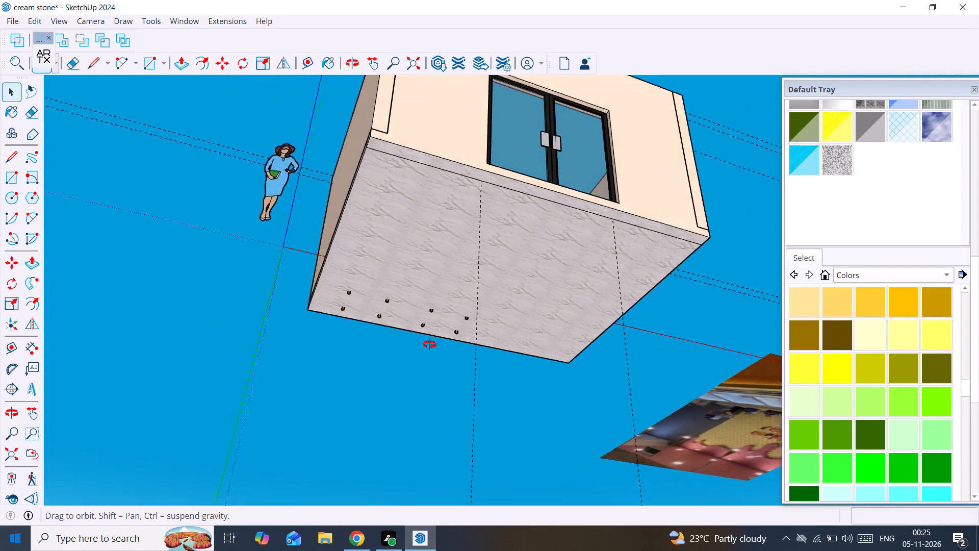
pyautogui.moveTo(429, 344); pyautogui.dragTo(445, 510, button='middle')
pyautogui.scroll(1, 485, 223)
pyautogui.moveTo(485, 223); pyautogui.dragTo(467, 434, button='middle')
pyautogui.scroll(1, 474, 289)
pyautogui.scroll(2, 392, 277)
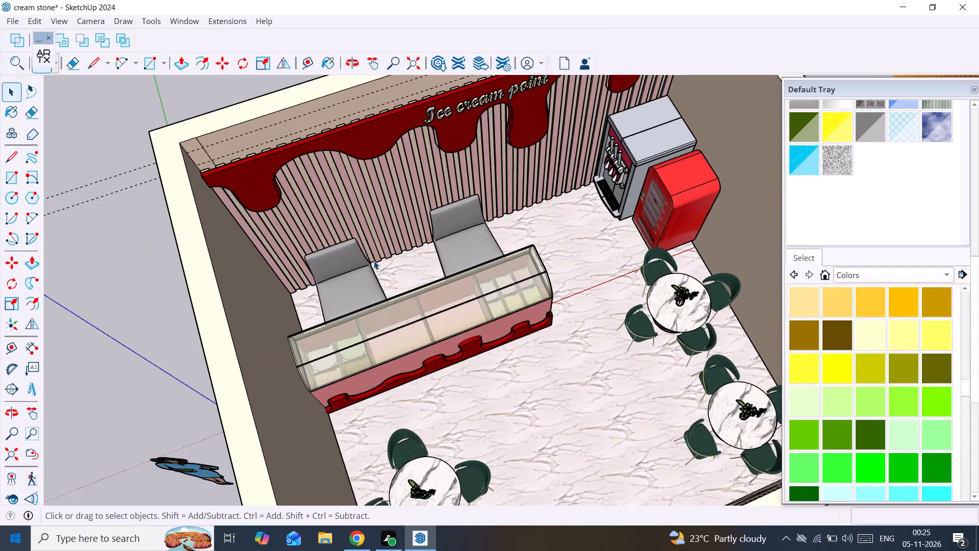
pyautogui.scroll(3, 374, 261)
pyautogui.click(342, 272)
pyautogui.click(474, 239)
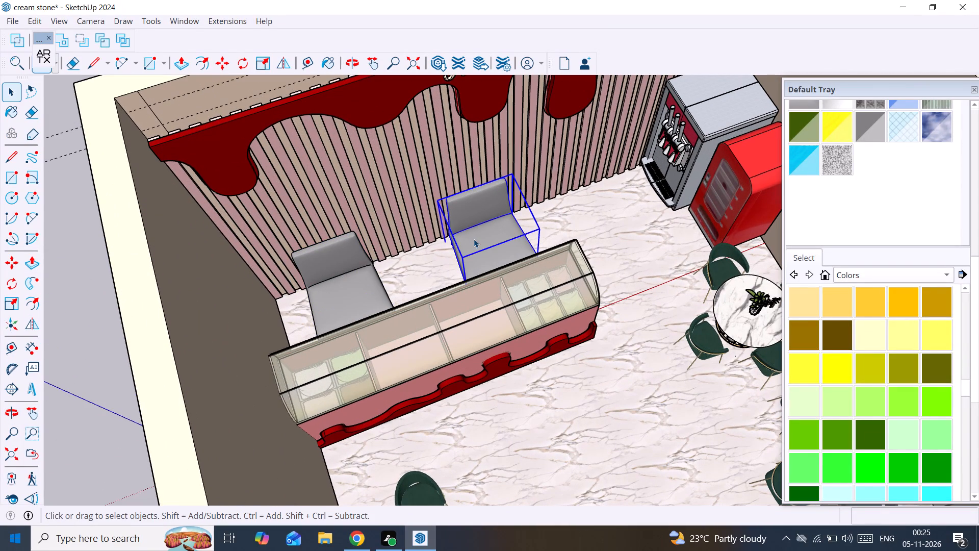
pyautogui.keyDown('ctrl'); pyautogui.click(338, 286); pyautogui.keyUp('ctrl')
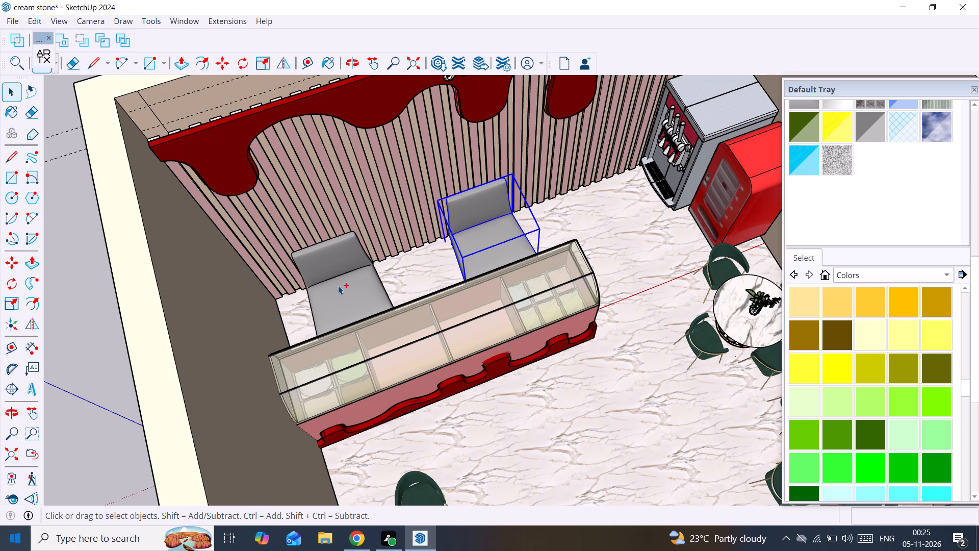
pyautogui.moveTo(355, 293); pyautogui.dragTo(574, 258, button='middle')
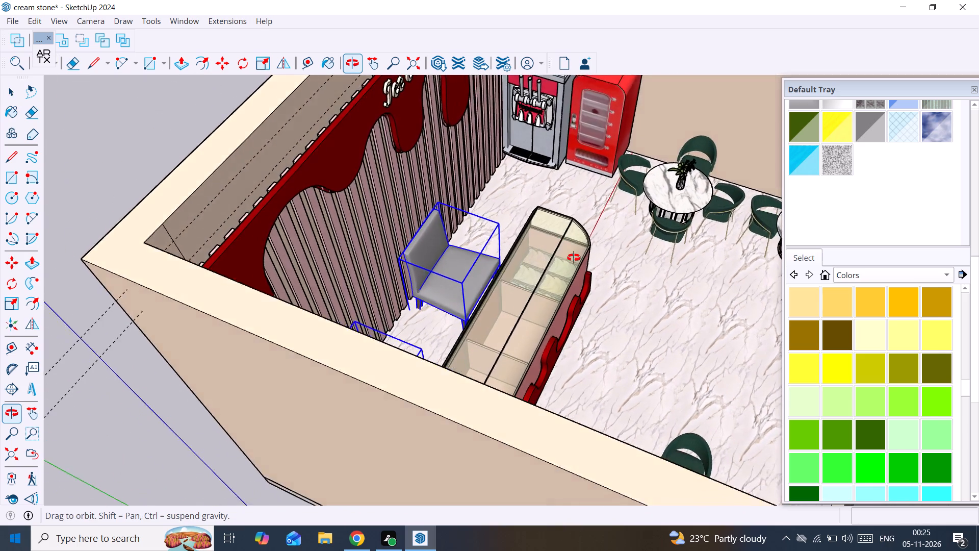
pyautogui.moveTo(574, 258); pyautogui.dragTo(550, 317, button='middle')
pyautogui.press('m')
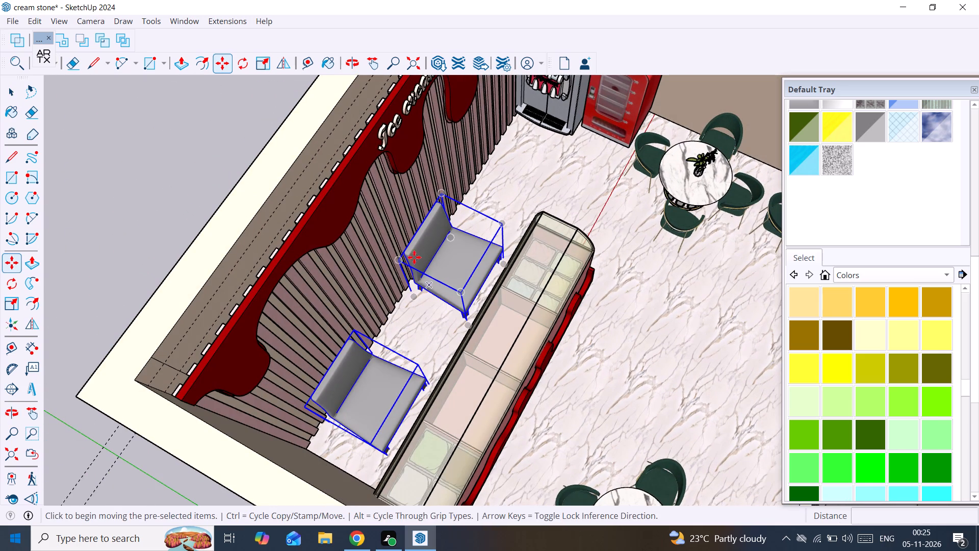
pyautogui.click(407, 255)
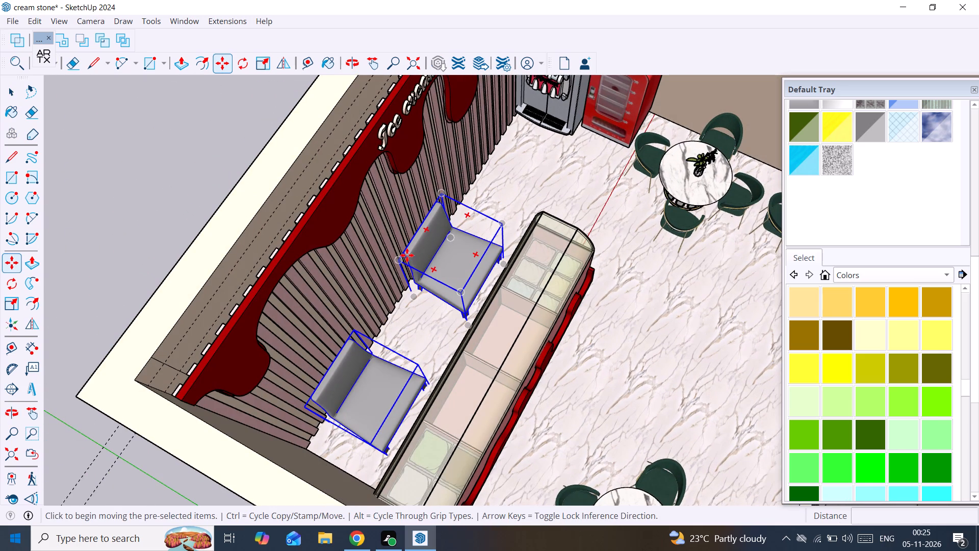
pyautogui.press('Up')
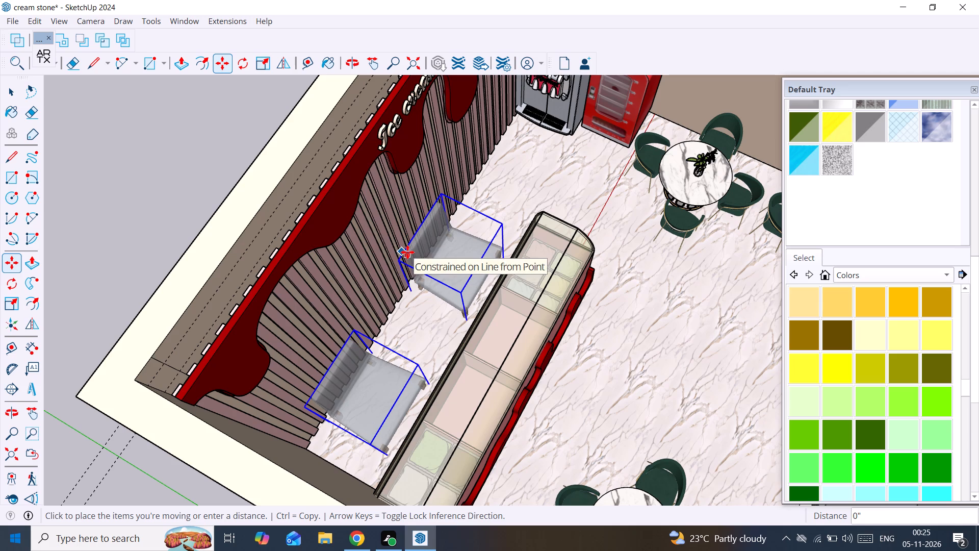
pyautogui.moveTo(408, 232); pyautogui.dragTo(264, 238, button='middle')
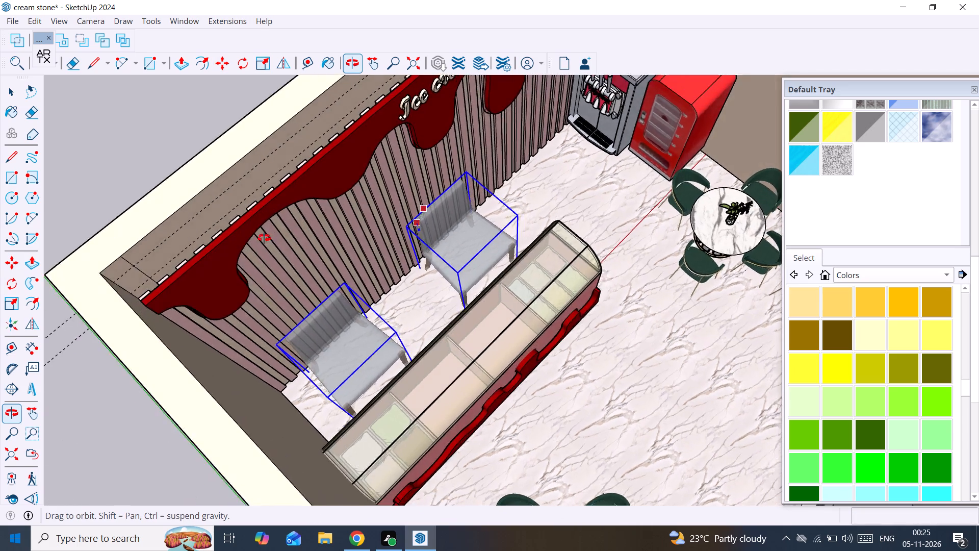
pyautogui.moveTo(264, 238); pyautogui.dragTo(18, 256, button='middle')
pyautogui.scroll(3, 437, 325)
pyautogui.moveTo(522, 273); pyautogui.dragTo(318, 163, button='middle')
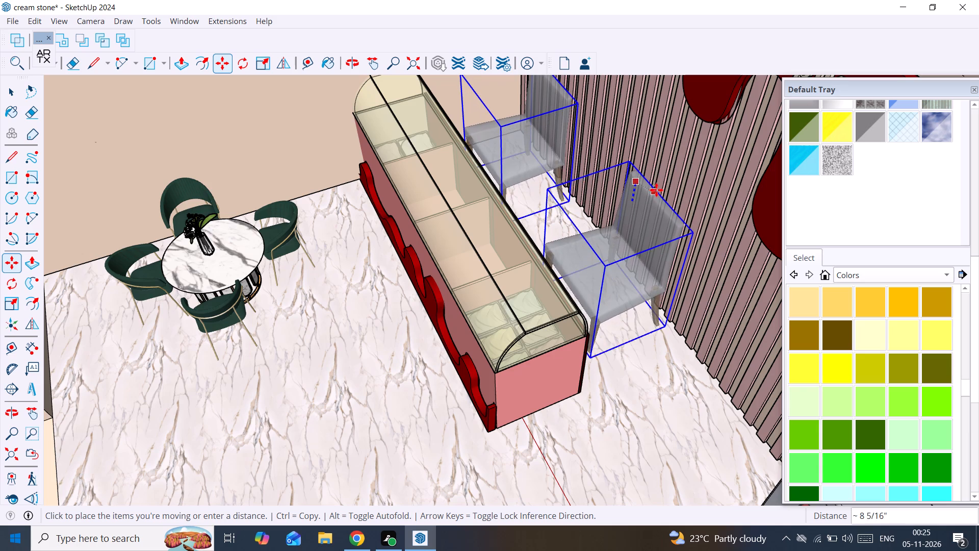
pyautogui.click(656, 199)
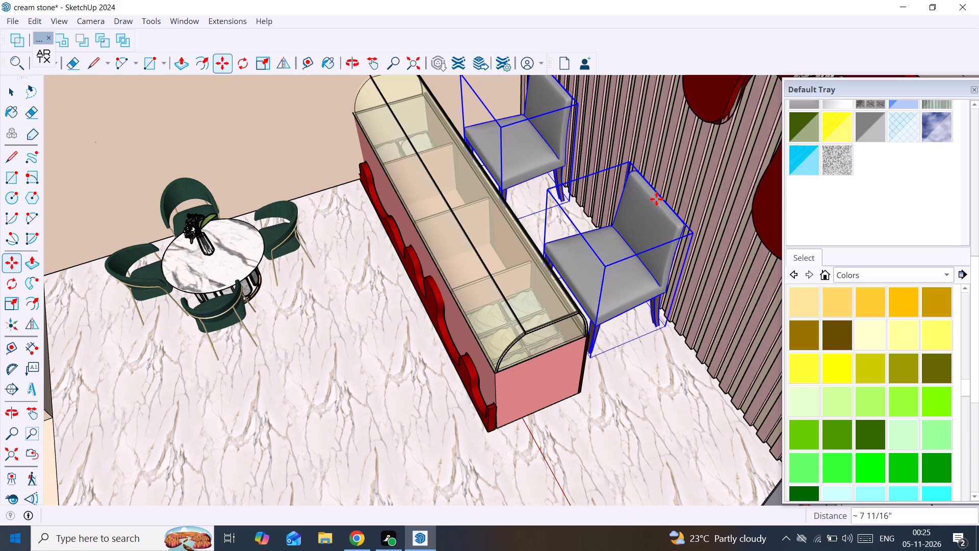
pyautogui.click(658, 186)
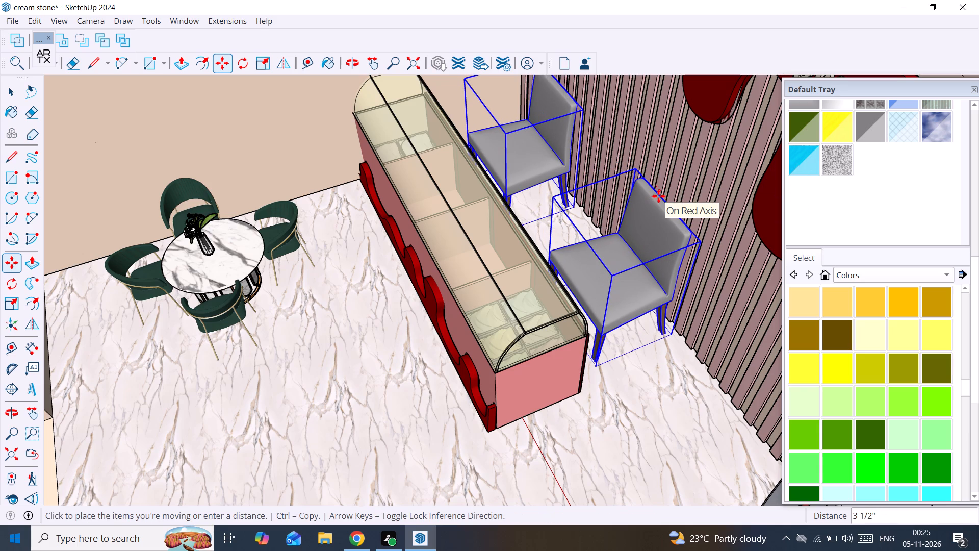
pyautogui.press('Up')
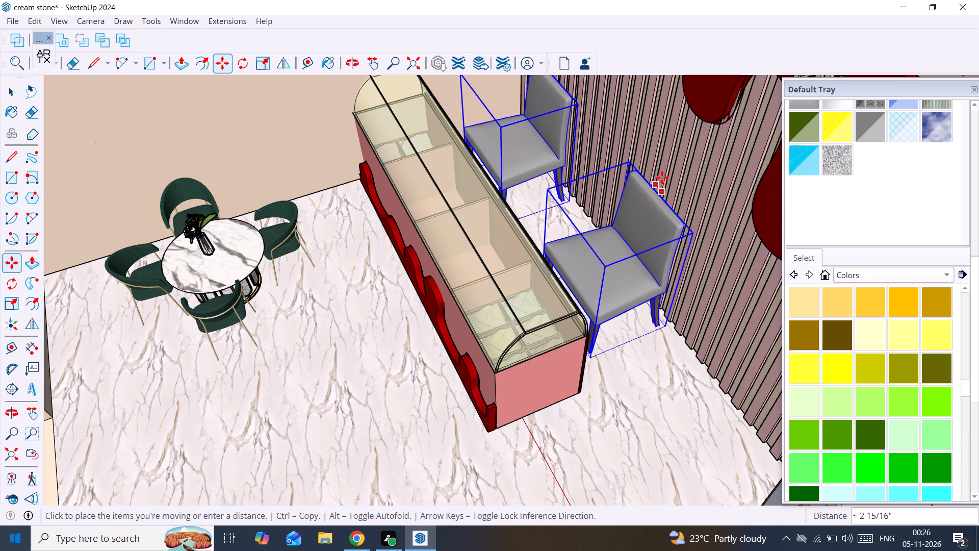
pyautogui.click(662, 187)
pyautogui.press('space')
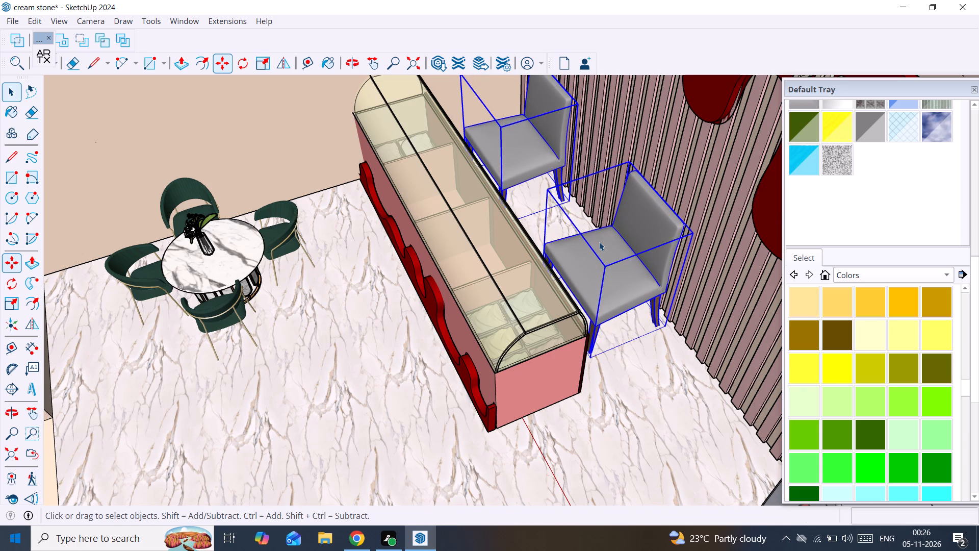
# Move the display counter and both grey chairs together about 8 11/16" away from the slatted back wall.
pyautogui.scroll(-7, 599, 242)
pyautogui.moveTo(460, 278); pyautogui.dragTo(673, 279, button='middle')
pyautogui.press('space')
pyautogui.scroll(-3, 299, 387)
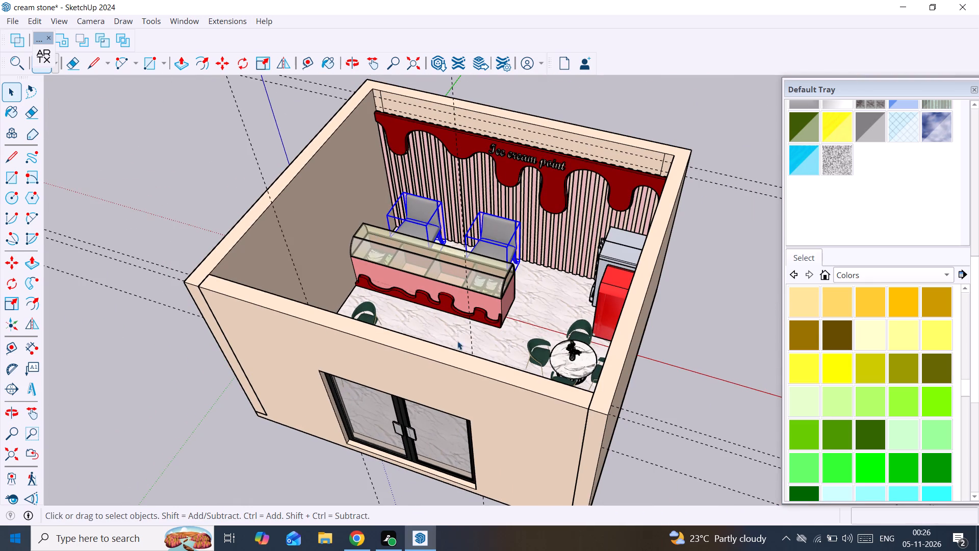
pyautogui.scroll(1, 446, 294)
pyautogui.scroll(4, 498, 256)
pyautogui.moveTo(501, 256); pyautogui.dragTo(280, 321, button='middle')
pyautogui.click(479, 261)
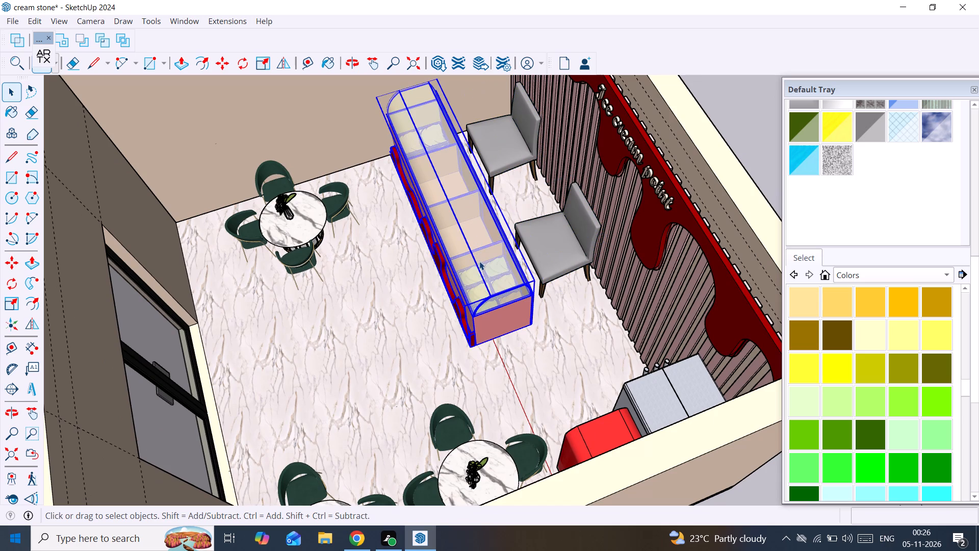
pyautogui.keyDown('ctrl'); pyautogui.click(560, 237); pyautogui.keyUp('ctrl')
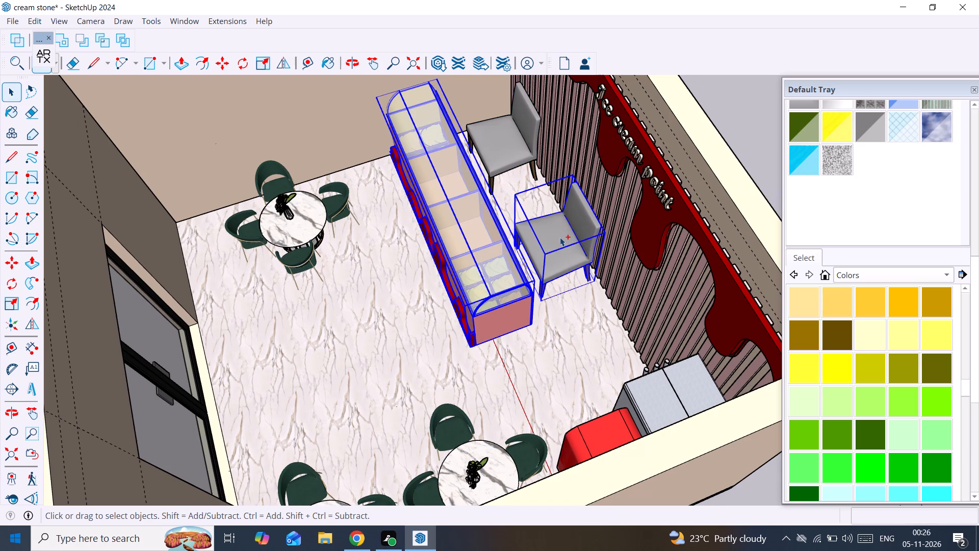
pyautogui.keyDown('ctrl'); pyautogui.click(526, 138); pyautogui.keyUp('ctrl')
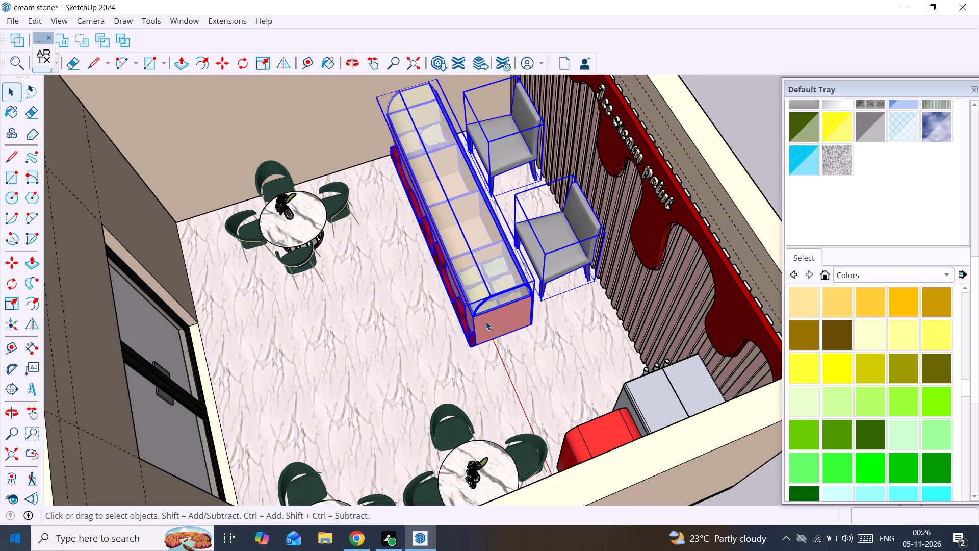
pyautogui.press('m')
pyautogui.click(476, 342)
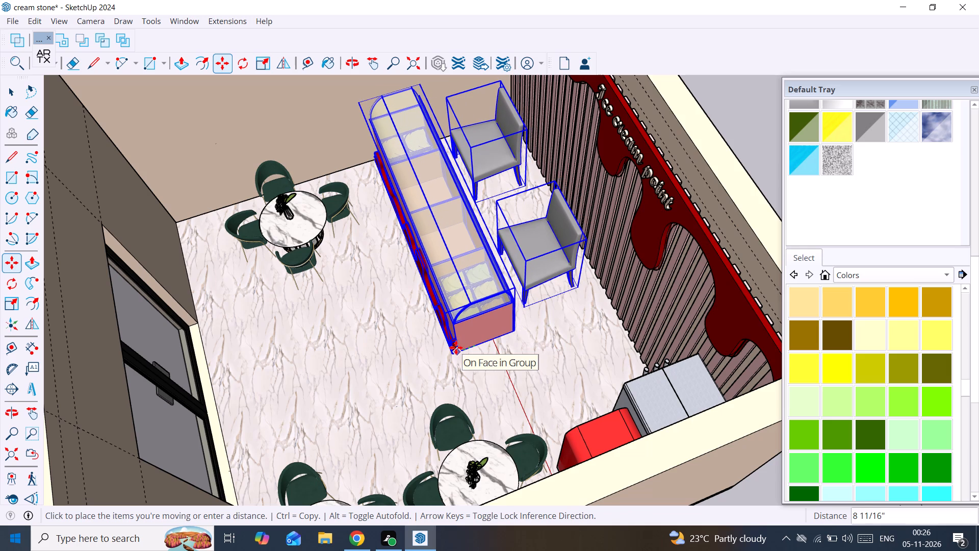
pyautogui.click(455, 348)
pyautogui.scroll(-9, 455, 348)
pyautogui.moveTo(457, 342); pyautogui.dragTo(463, 464, button='middle')
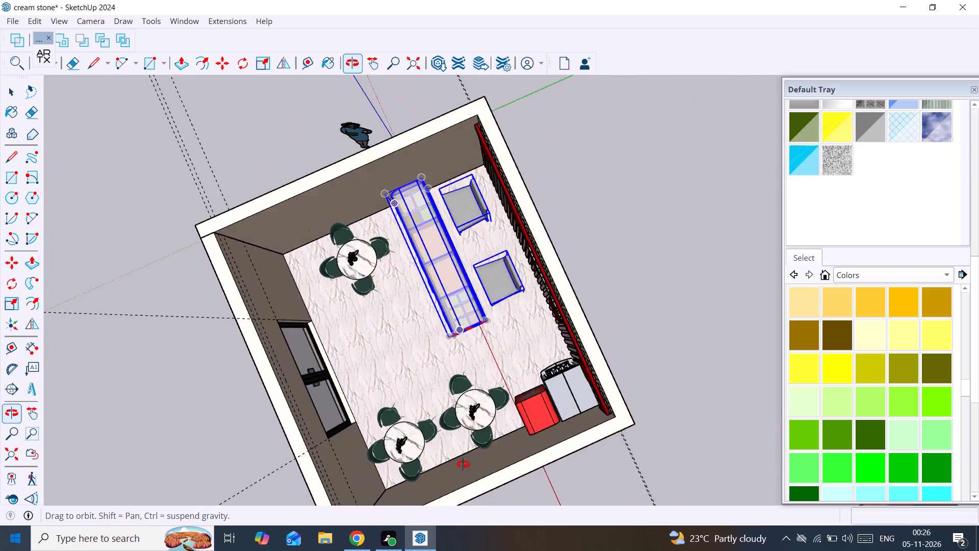
pyautogui.moveTo(463, 464); pyautogui.dragTo(417, 472, button='middle')
pyautogui.press('space')
# Draw a 16' 9" by 19' rectangle over the wall tops, between opposite outer corners of the room.
pyautogui.moveTo(473, 427); pyautogui.dragTo(818, 175, button='middle')
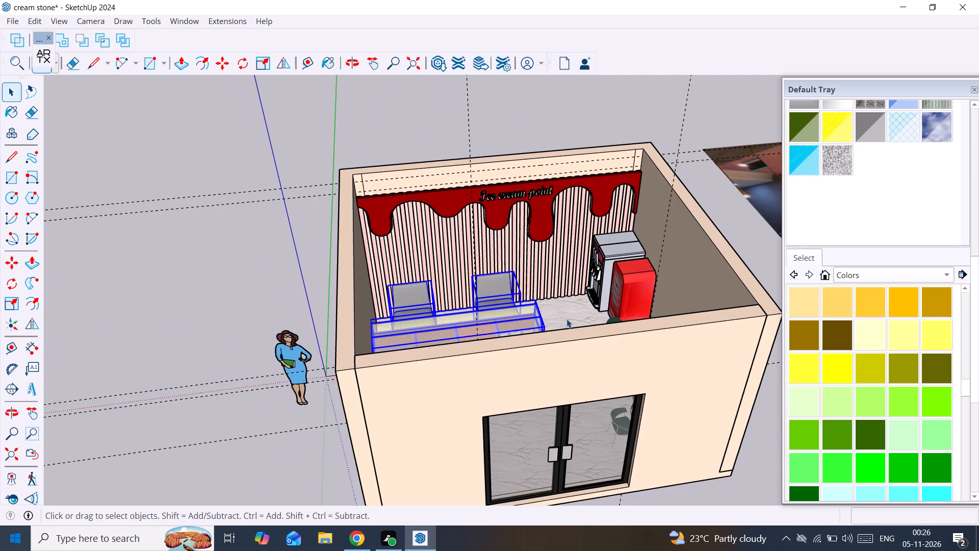
pyautogui.moveTo(564, 323); pyautogui.dragTo(543, 443, button='middle')
pyautogui.moveTo(475, 371); pyautogui.dragTo(465, 371, button='middle')
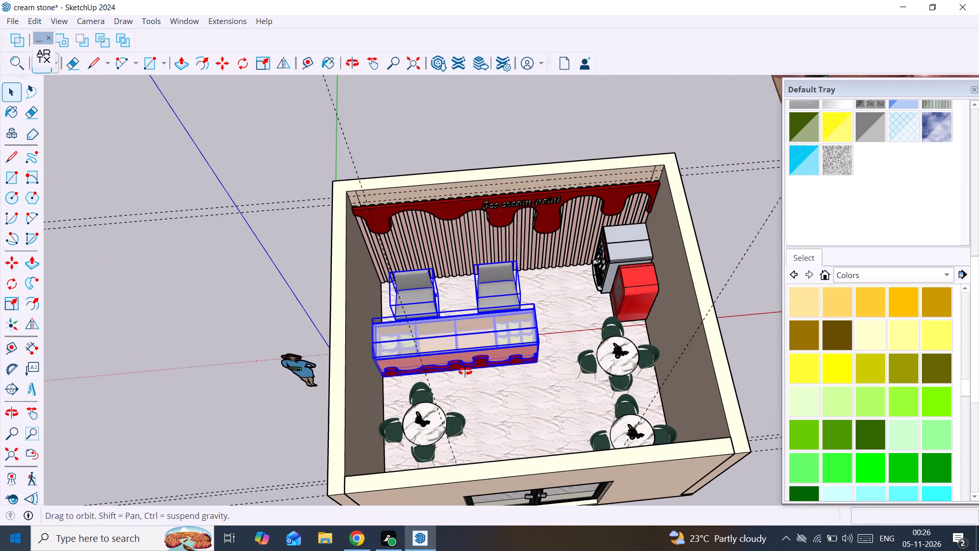
pyautogui.moveTo(465, 371); pyautogui.dragTo(116, 361, button='middle')
pyautogui.scroll(1, 116, 361)
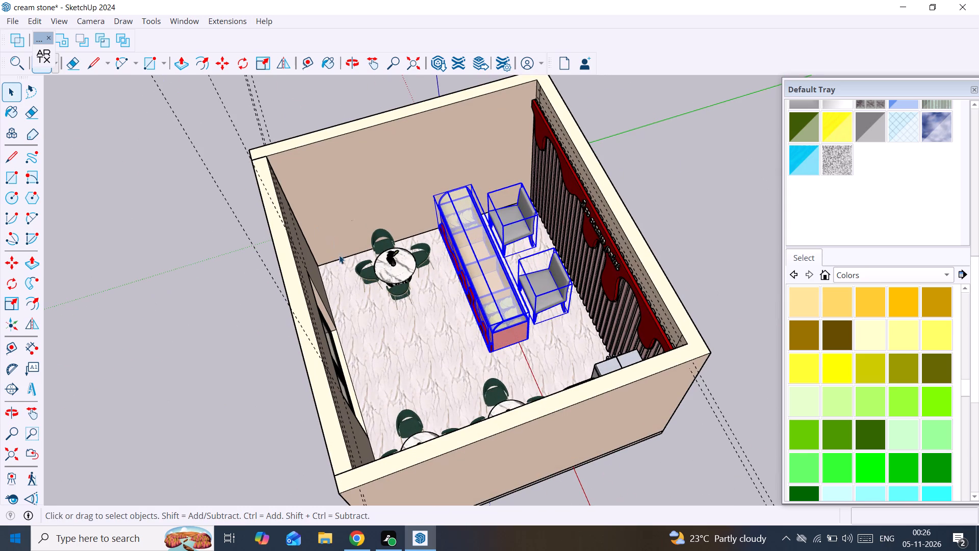
pyautogui.moveTo(230, 292); pyautogui.dragTo(638, 271, button='middle')
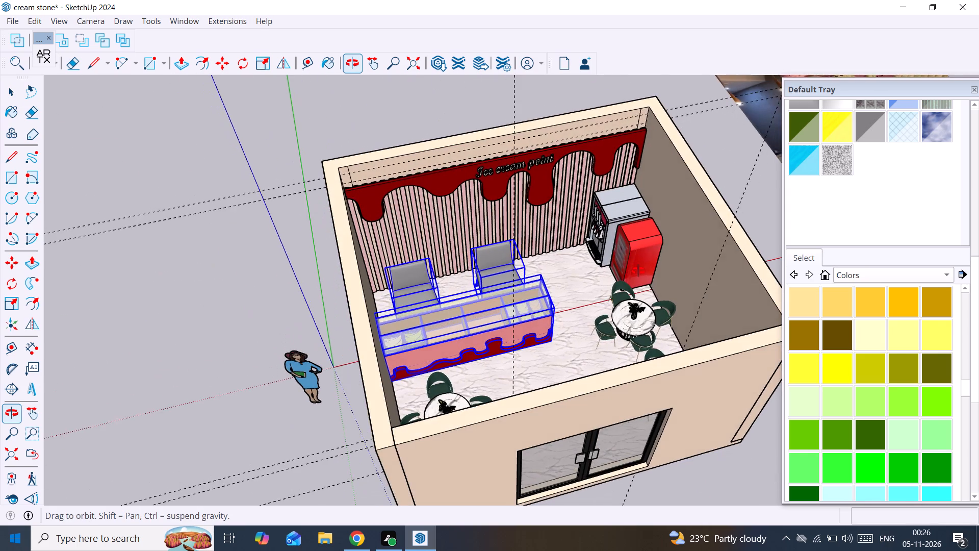
pyautogui.moveTo(638, 271); pyautogui.dragTo(630, 271, button='middle')
pyautogui.press('r')
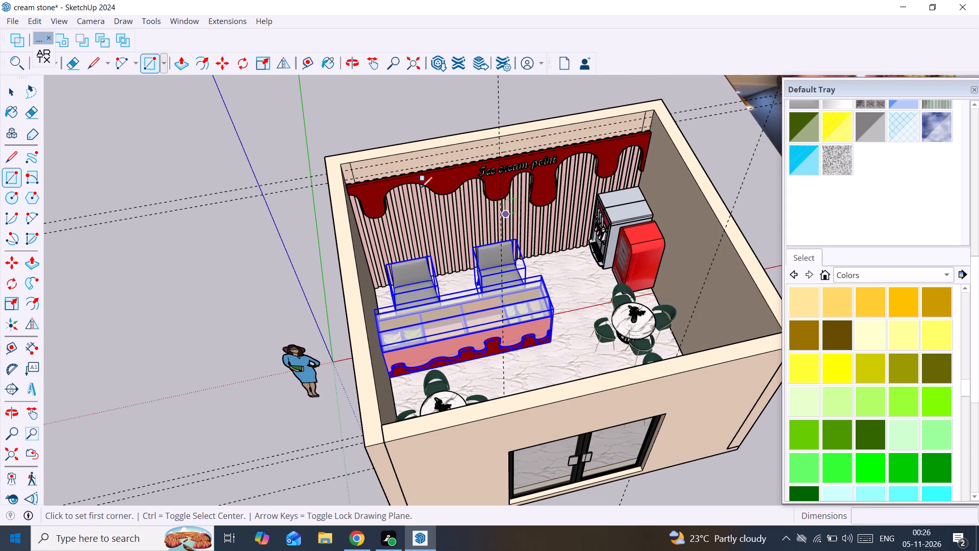
pyautogui.click(321, 156)
pyautogui.scroll(-2, 755, 318)
pyautogui.moveTo(742, 313); pyautogui.dragTo(602, 257, button='middle')
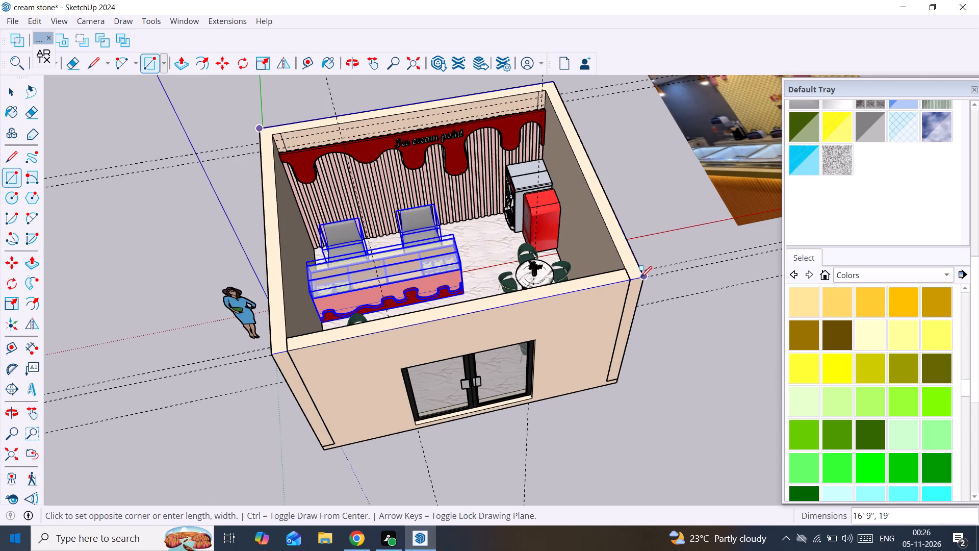
pyautogui.click(641, 277)
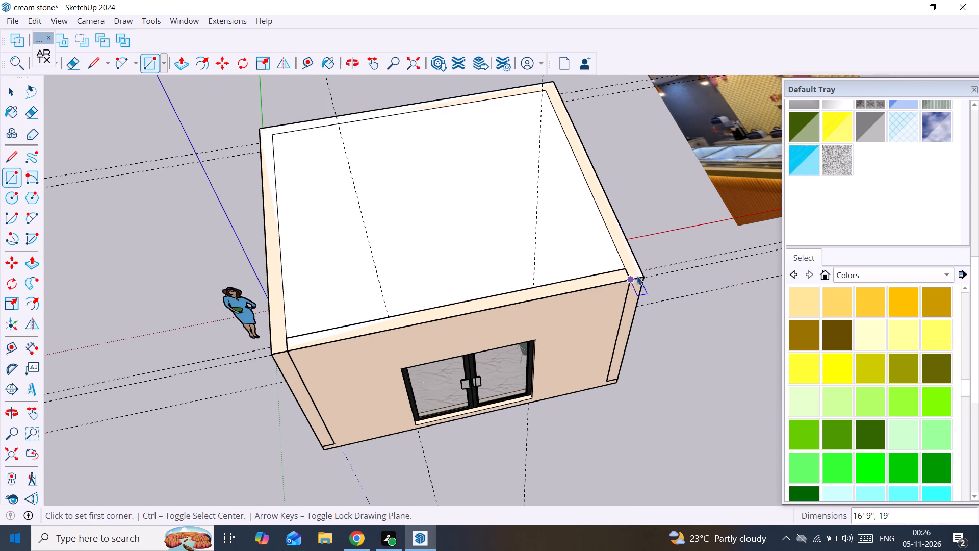
# Group the roof rectangle's face together with its edges.
pyautogui.press('space')
pyautogui.tripleClick(526, 231)
pyautogui.rightClick(527, 232)
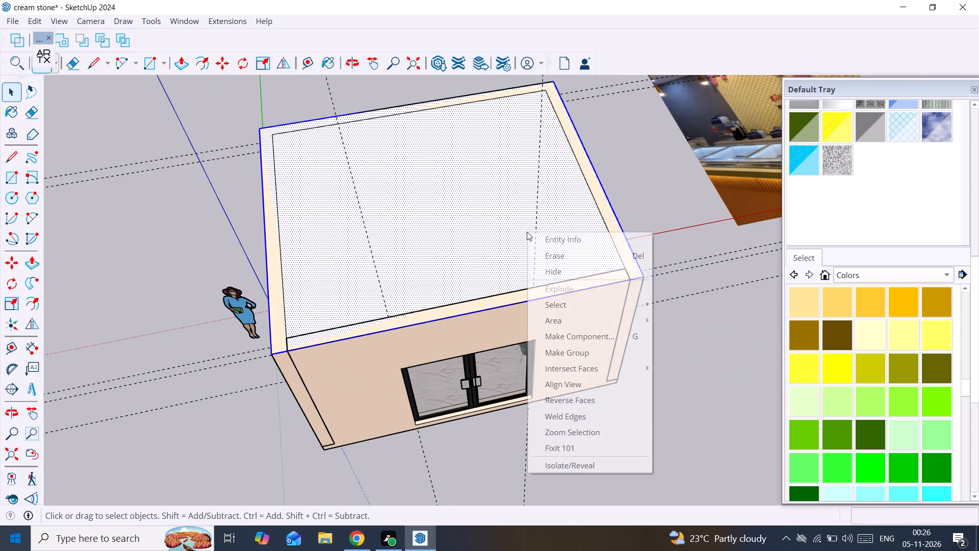
pyautogui.click(610, 355)
# Inside the roof group, Push/Pull the rectangle upward 6" to form a slab.
pyautogui.tripleClick(499, 229)
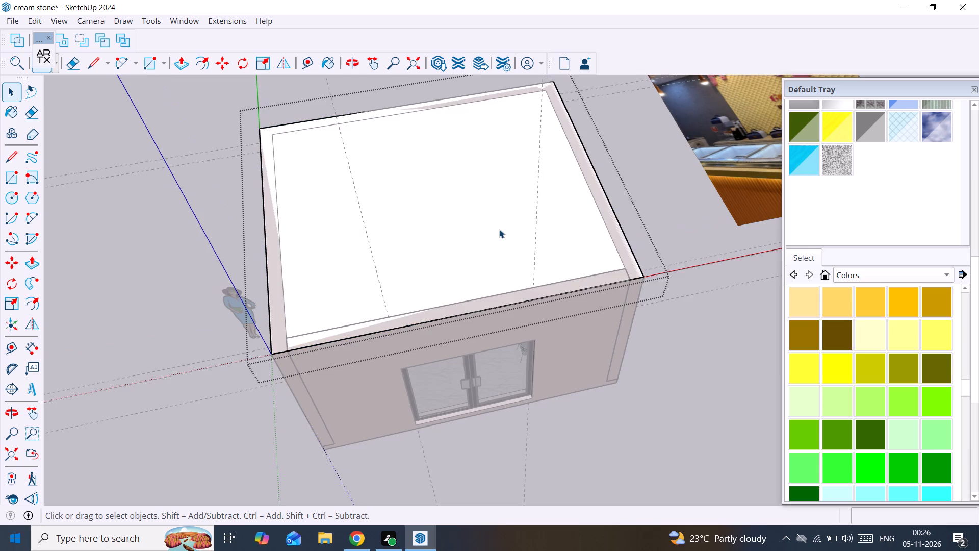
pyautogui.press('p')
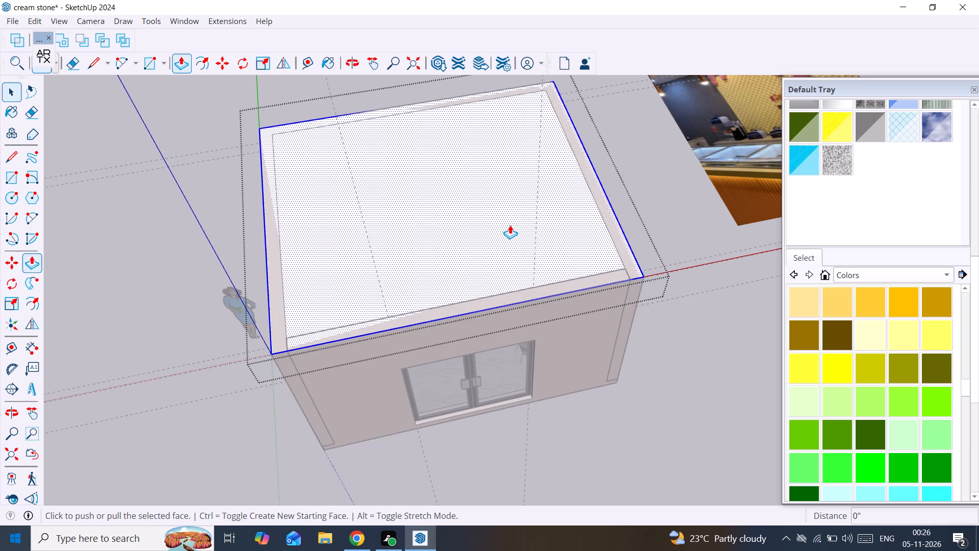
pyautogui.click(490, 199)
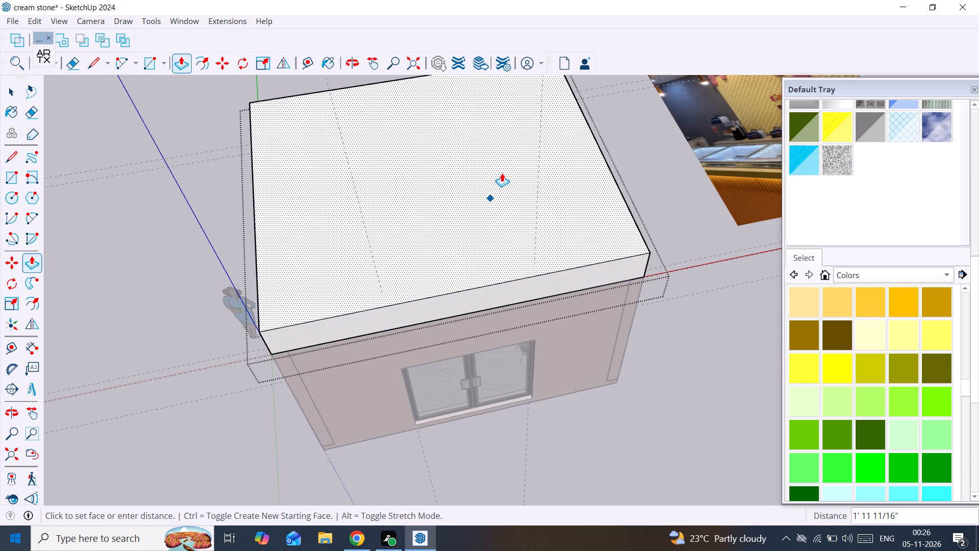
pyautogui.press('6')
pyautogui.hotkey('shift', '"')
pyautogui.press('Return')
pyautogui.press('space')
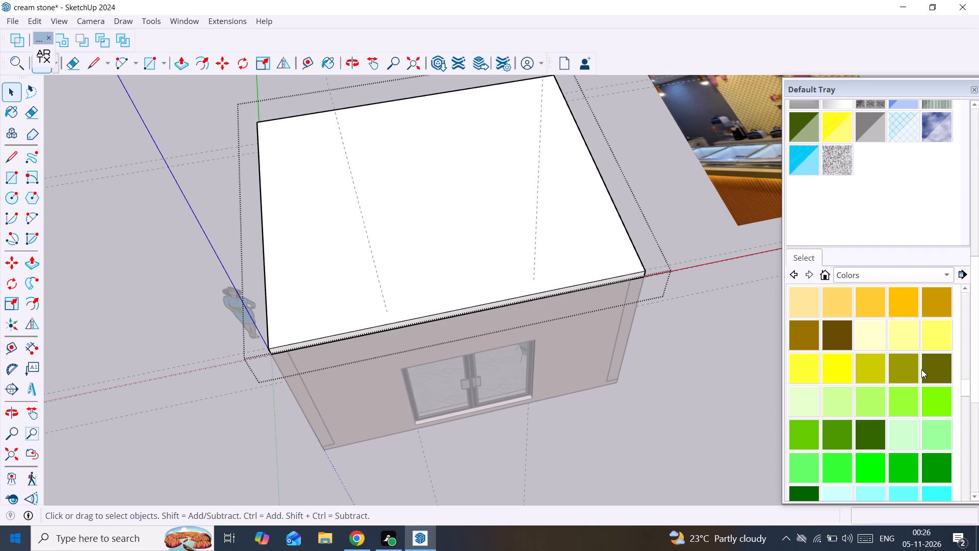
# Paint the roof slab's top face pale cream-yellow from the Colors collection and leave the group.
pyautogui.click(861, 336)
pyautogui.click(602, 216)
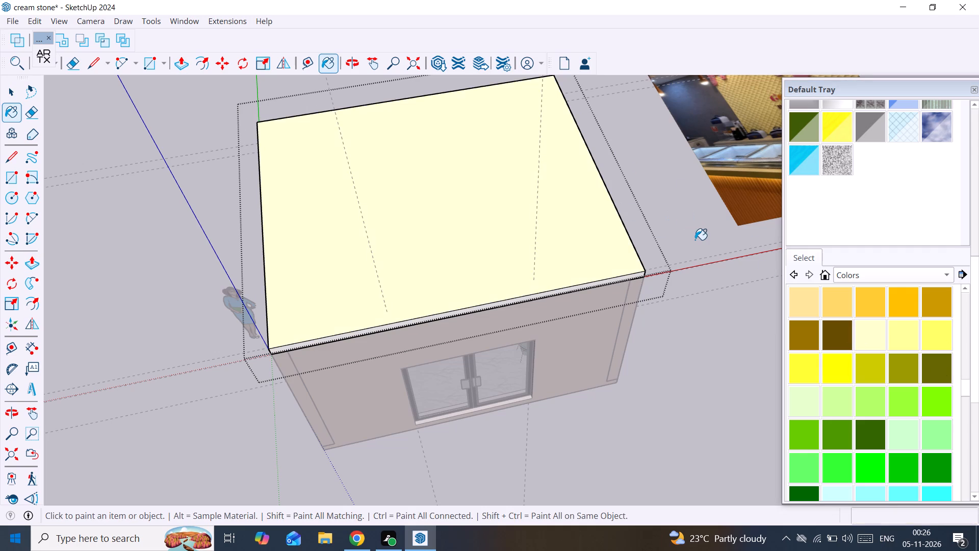
pyautogui.press('space')
pyautogui.click(695, 242)
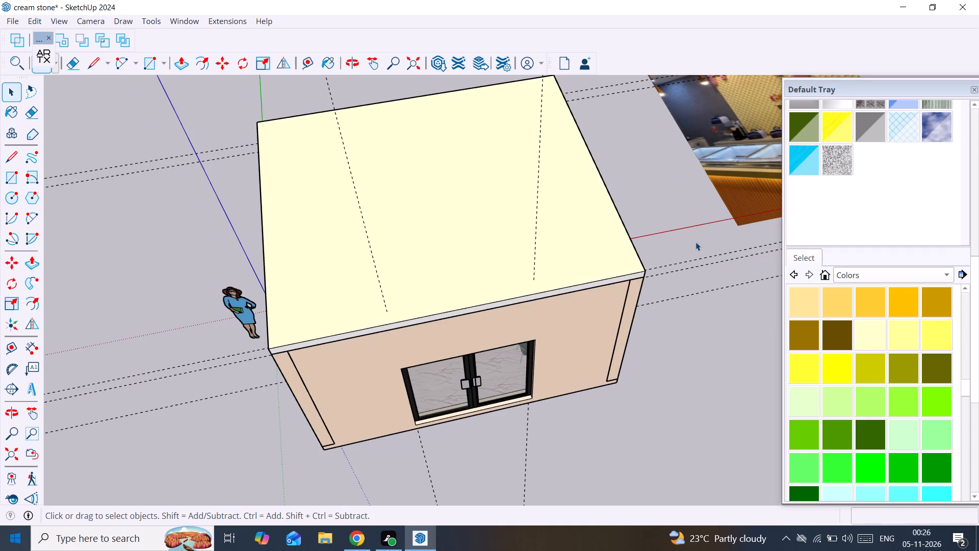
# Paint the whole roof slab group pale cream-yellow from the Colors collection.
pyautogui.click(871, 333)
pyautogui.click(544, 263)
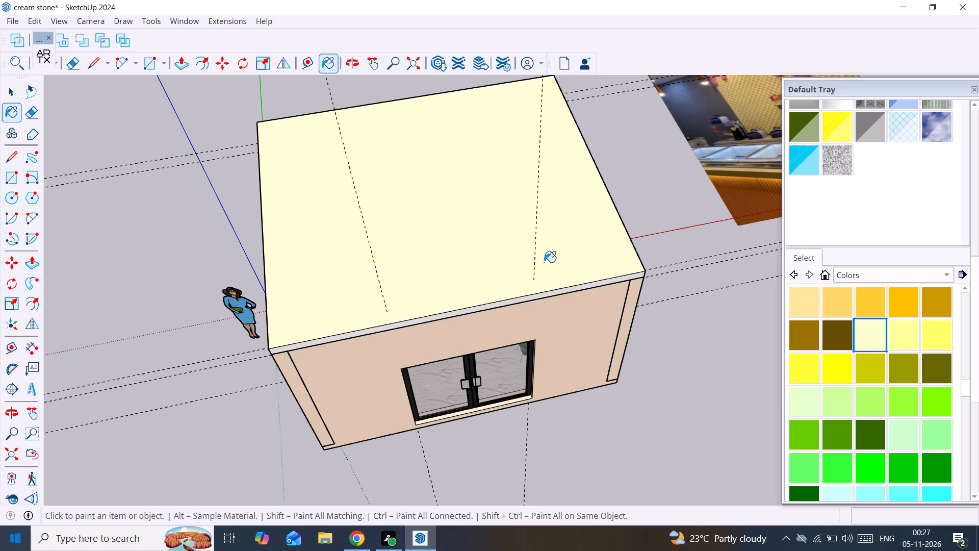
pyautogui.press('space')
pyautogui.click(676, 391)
# Sample the peach colour of the front wall and apply it to the roof slab group.
pyautogui.moveTo(581, 369); pyautogui.dragTo(578, 368, button='middle')
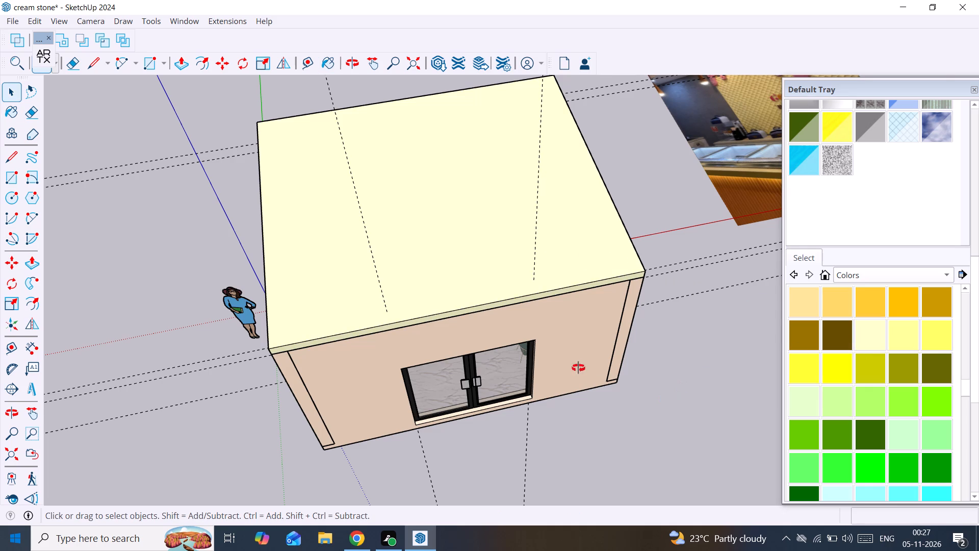
pyautogui.moveTo(578, 368); pyautogui.dragTo(595, 217, button='middle')
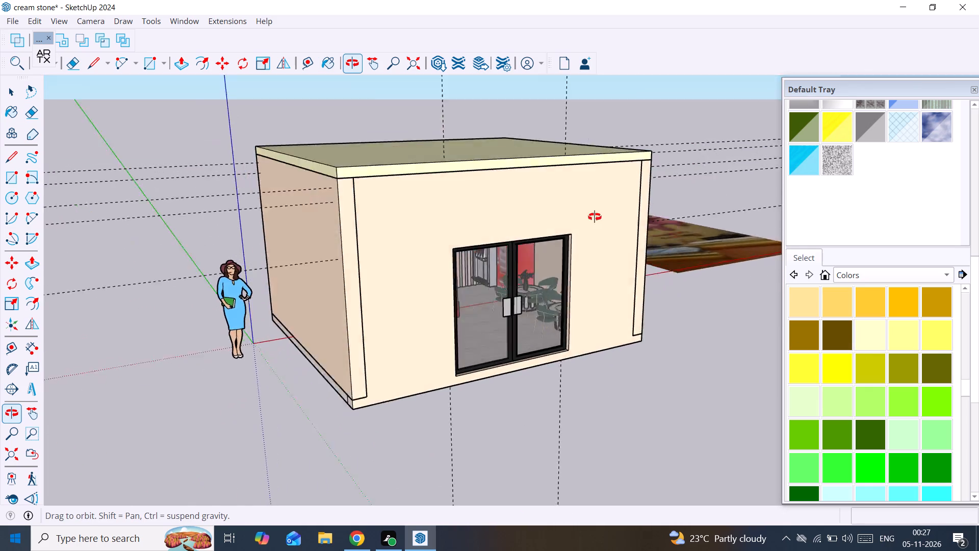
pyautogui.moveTo(595, 217); pyautogui.dragTo(485, 178, button='middle')
pyautogui.scroll(2, 551, 201)
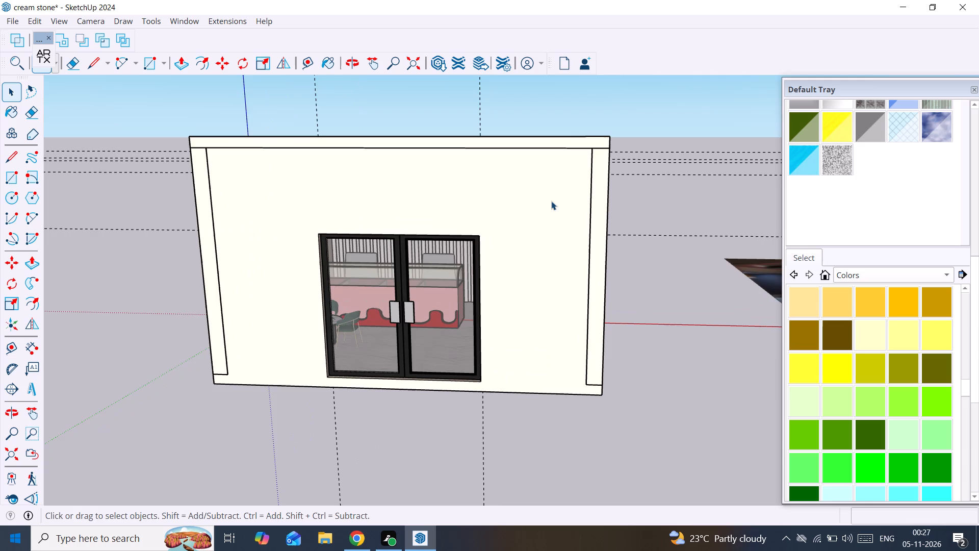
pyautogui.moveTo(551, 201); pyautogui.dragTo(577, 355, button='middle')
pyautogui.click(562, 281)
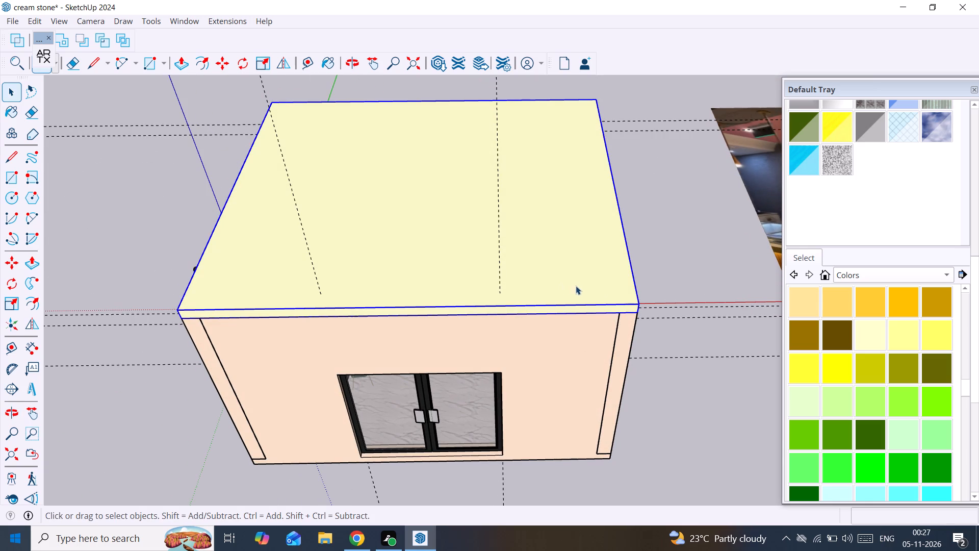
pyautogui.scroll(8, 947, 183)
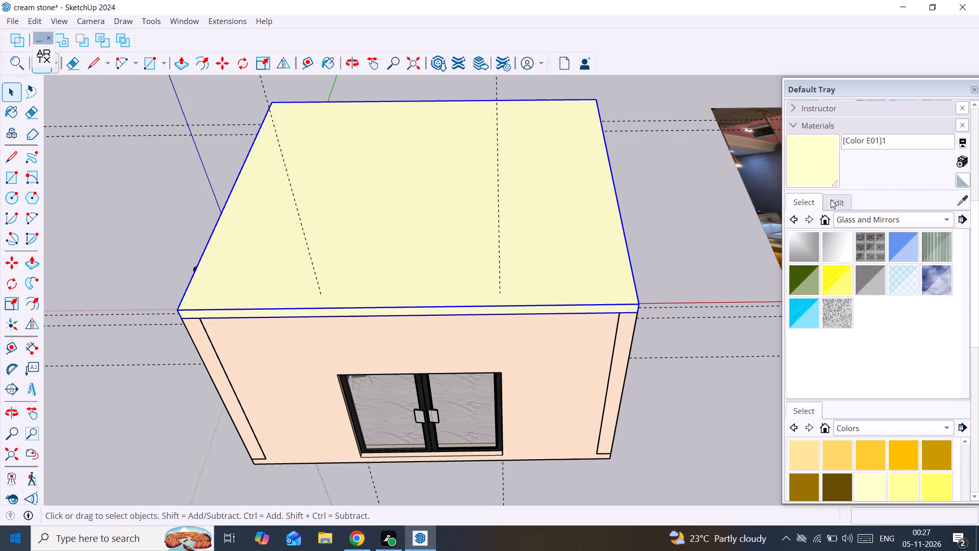
pyautogui.click(961, 202)
pyautogui.moveTo(558, 394); pyautogui.dragTo(563, 379)
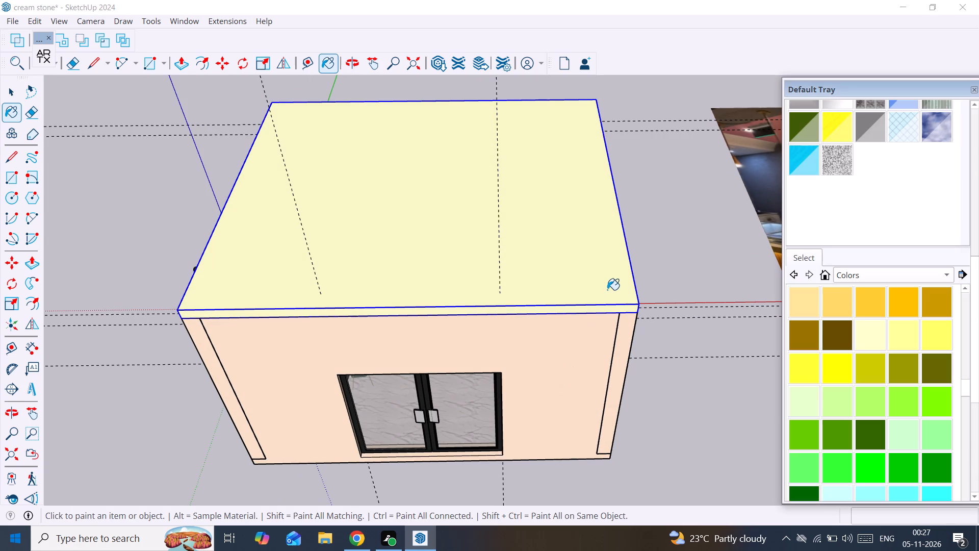
pyautogui.click(607, 290)
pyautogui.click(610, 288)
# Inside the roof group, paint the slab's top face with the walls' peach Color C01 and leave the group.
pyautogui.moveTo(644, 261); pyautogui.dragTo(501, 263, button='middle')
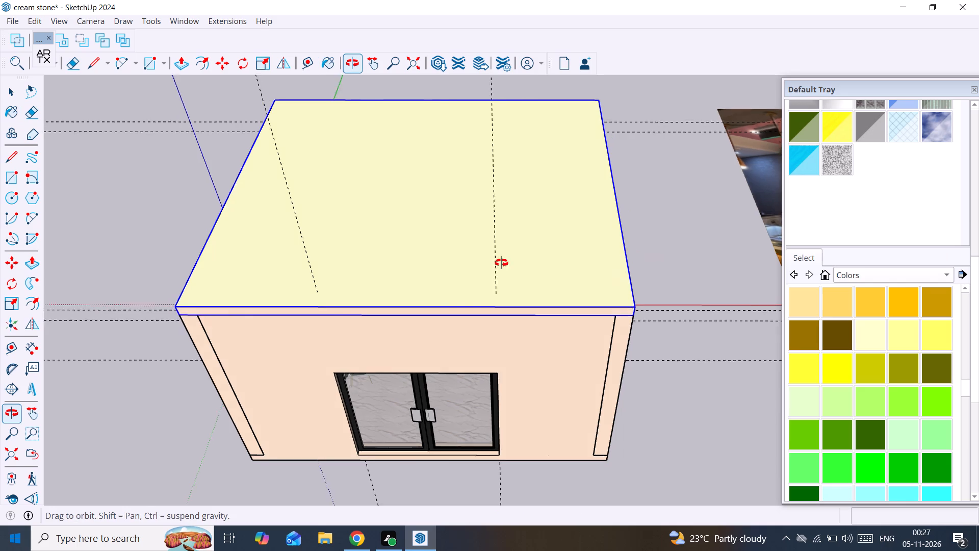
pyautogui.moveTo(501, 263); pyautogui.dragTo(418, 238, button='middle')
pyautogui.doubleClick(421, 228)
pyautogui.moveTo(427, 228); pyautogui.dragTo(965, 171, button='middle')
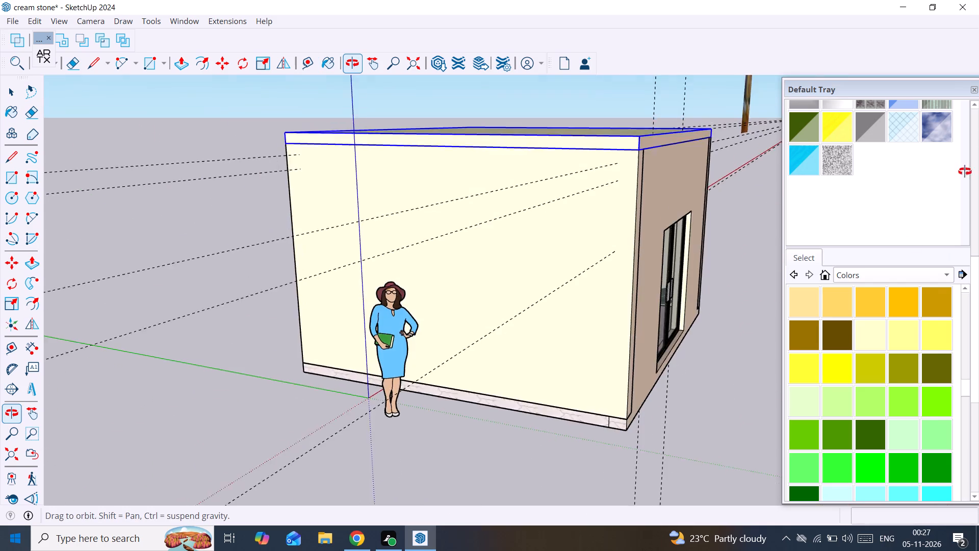
pyautogui.moveTo(965, 171); pyautogui.dragTo(827, 344, button='middle')
pyautogui.doubleClick(602, 223)
pyautogui.scroll(1, 777, 233)
pyautogui.moveTo(775, 234); pyautogui.dragTo(617, 232, button='middle')
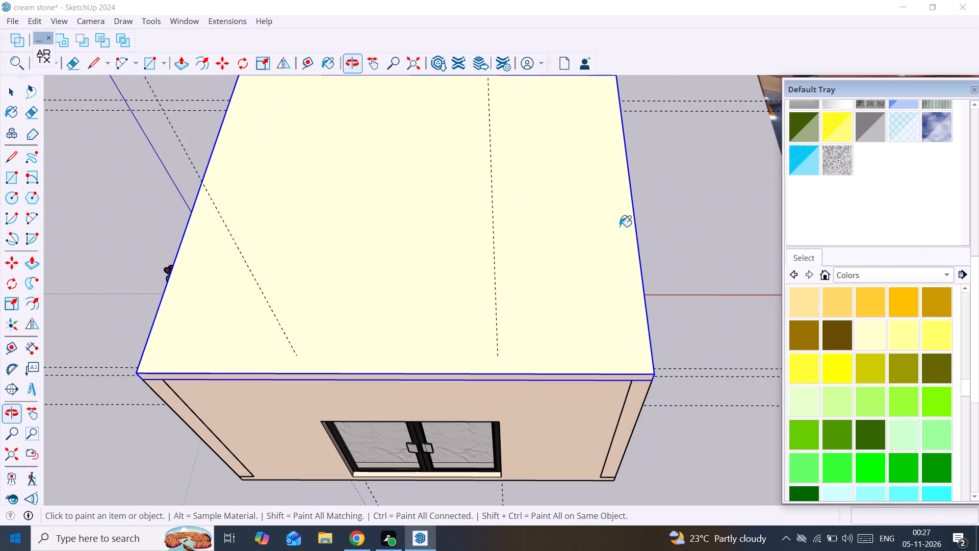
pyautogui.press('space')
pyautogui.doubleClick(611, 225)
pyautogui.click(594, 224)
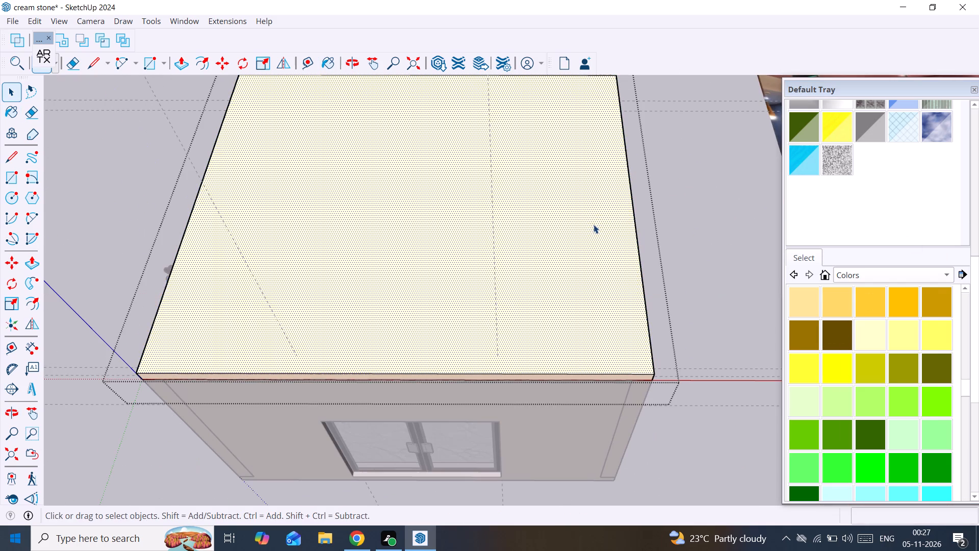
pyautogui.scroll(3, 872, 232)
pyautogui.scroll(5, 960, 197)
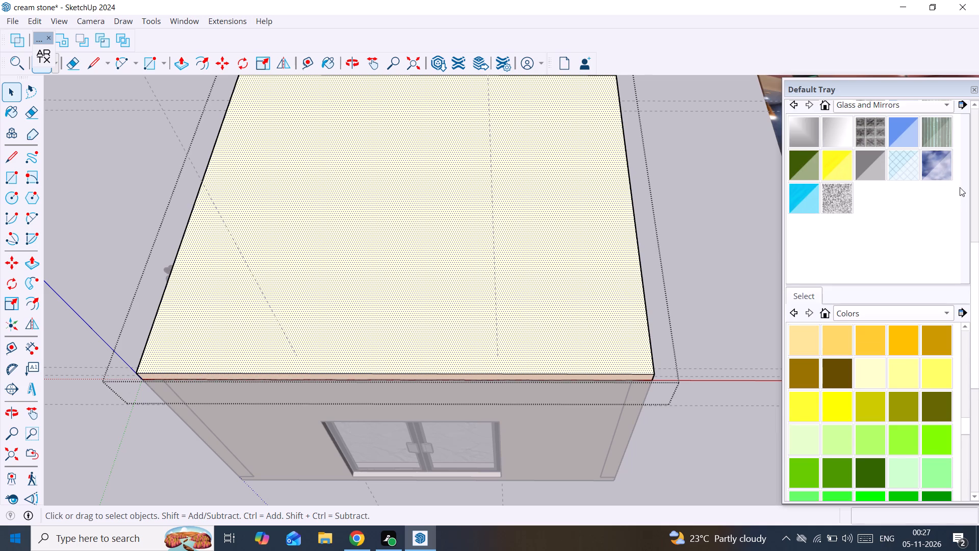
pyautogui.scroll(5, 960, 187)
pyautogui.click(813, 229)
pyautogui.click(614, 229)
pyautogui.moveTo(608, 228); pyautogui.dragTo(507, 226, button='middle')
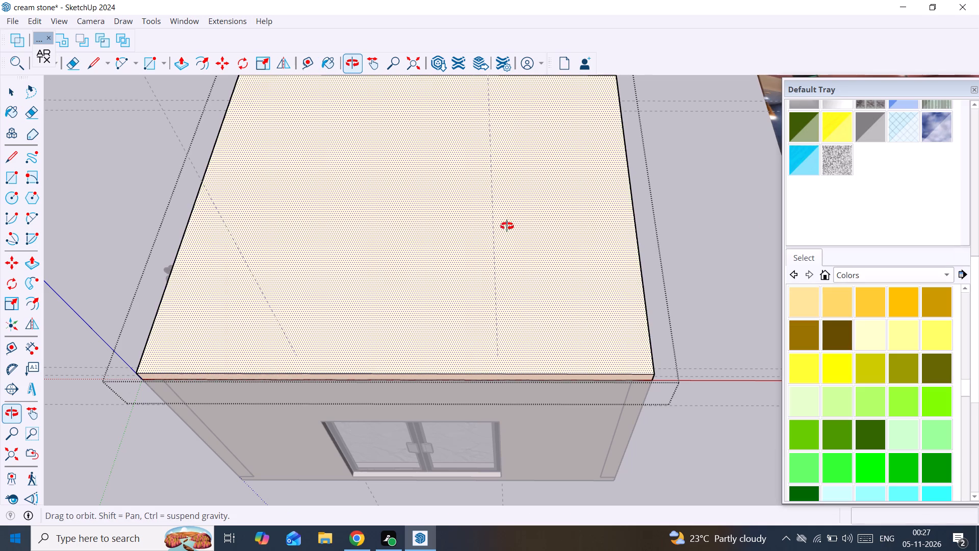
pyautogui.moveTo(507, 226); pyautogui.dragTo(165, 197, button='middle')
pyautogui.moveTo(551, 205); pyautogui.dragTo(356, 126, button='middle')
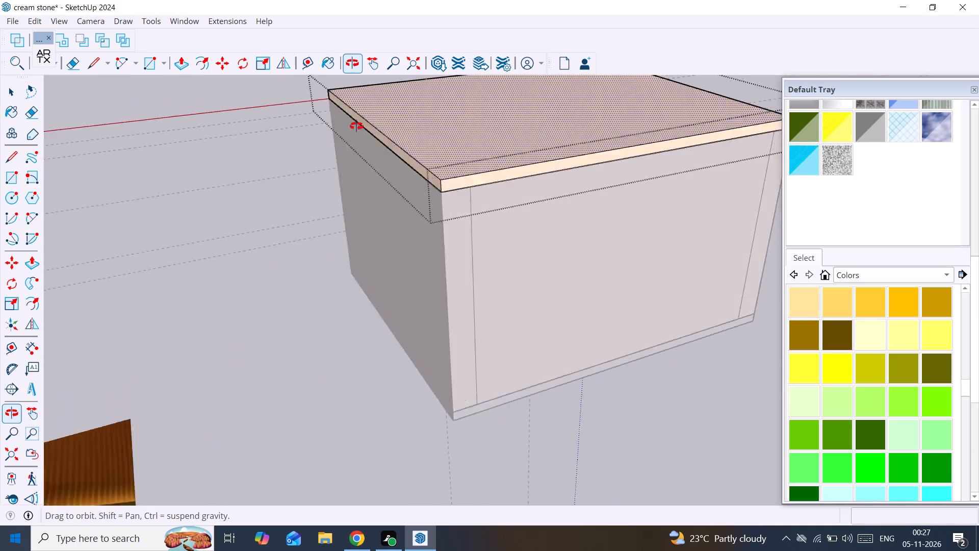
pyautogui.moveTo(356, 126); pyautogui.dragTo(693, 136, button='middle')
pyautogui.moveTo(244, 242); pyautogui.dragTo(569, 238, button='middle')
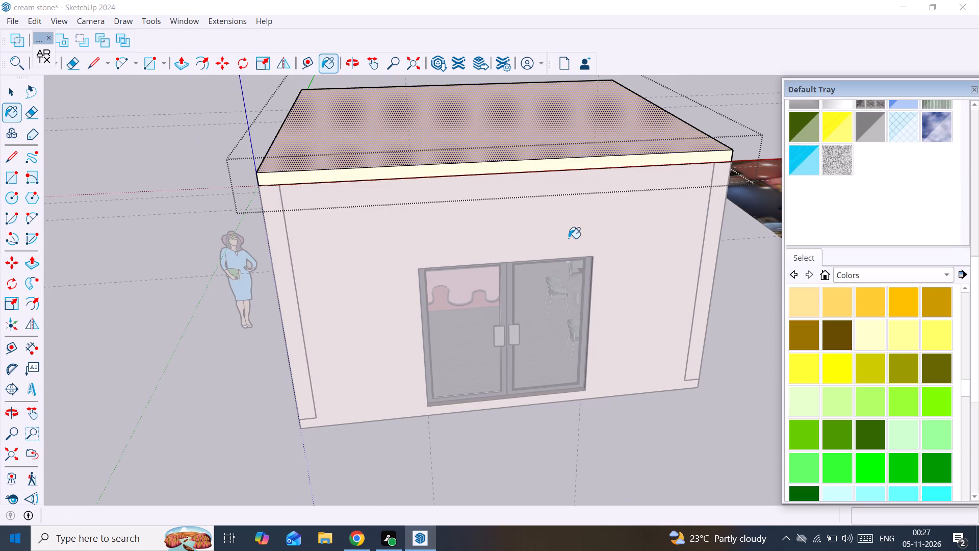
pyautogui.press('space')
pyautogui.click(203, 110)
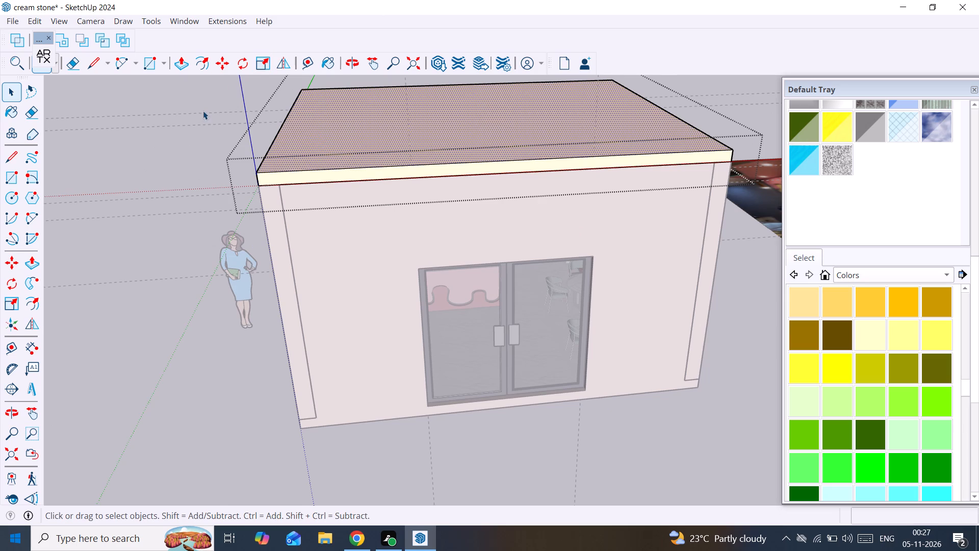
# Move the roof slab down 6" from its upper corner to the wall-top corner directly below.
pyautogui.scroll(-5, 415, 155)
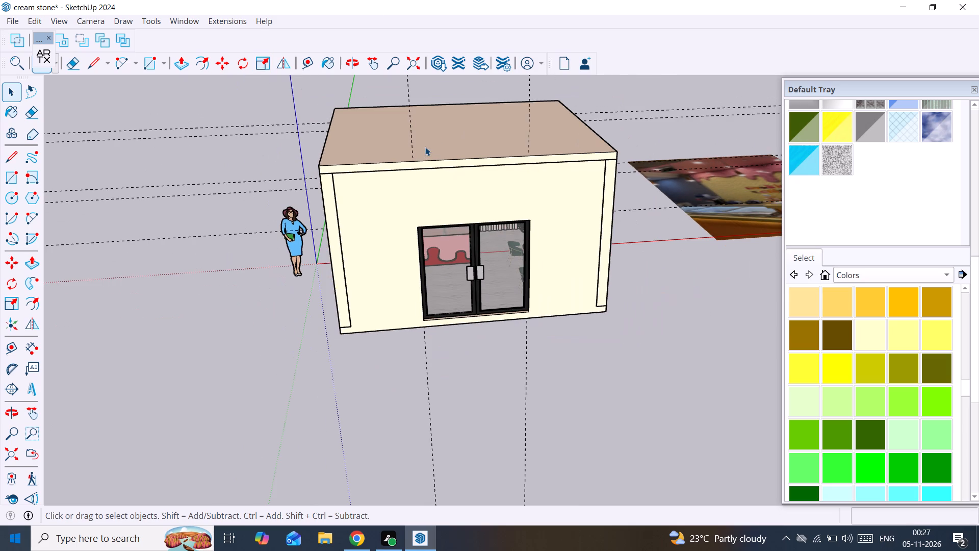
pyautogui.scroll(2, 426, 145)
pyautogui.moveTo(428, 149); pyautogui.dragTo(737, 236, button='middle')
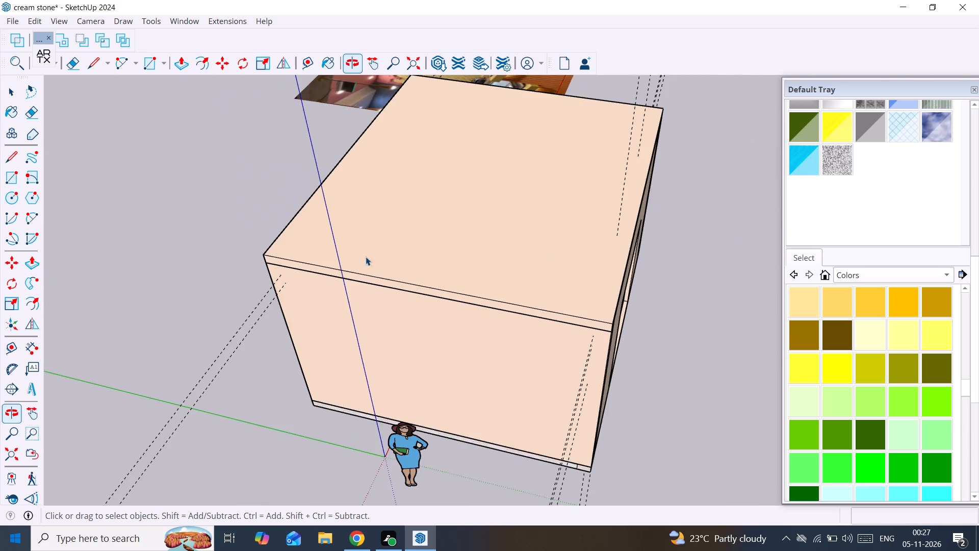
pyautogui.scroll(4, 210, 242)
pyautogui.scroll(2, 301, 261)
pyautogui.scroll(-3, 301, 261)
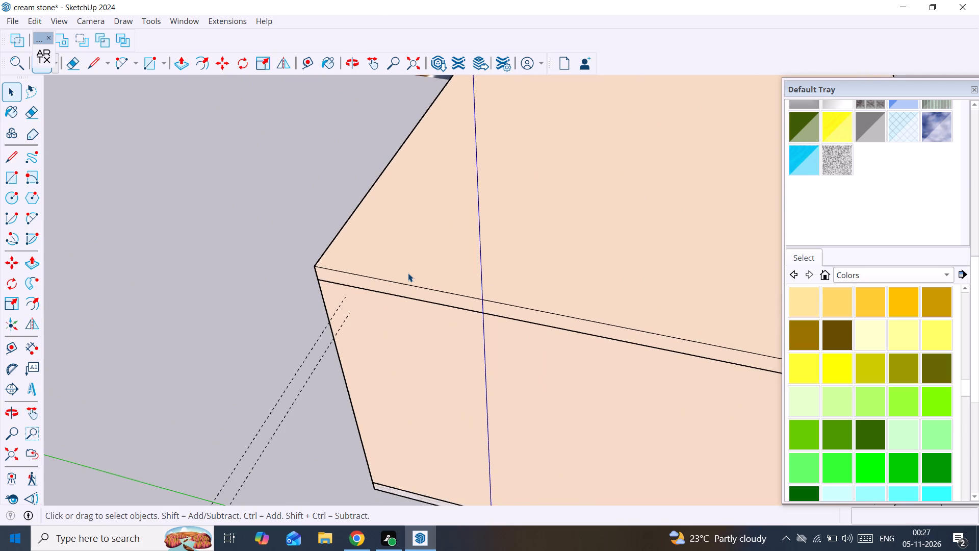
pyautogui.click(408, 273)
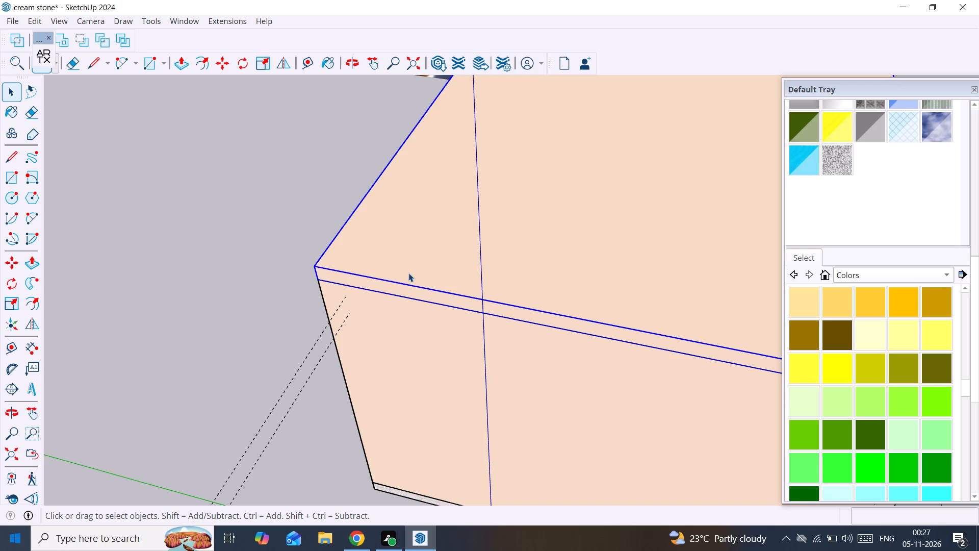
pyautogui.press('m')
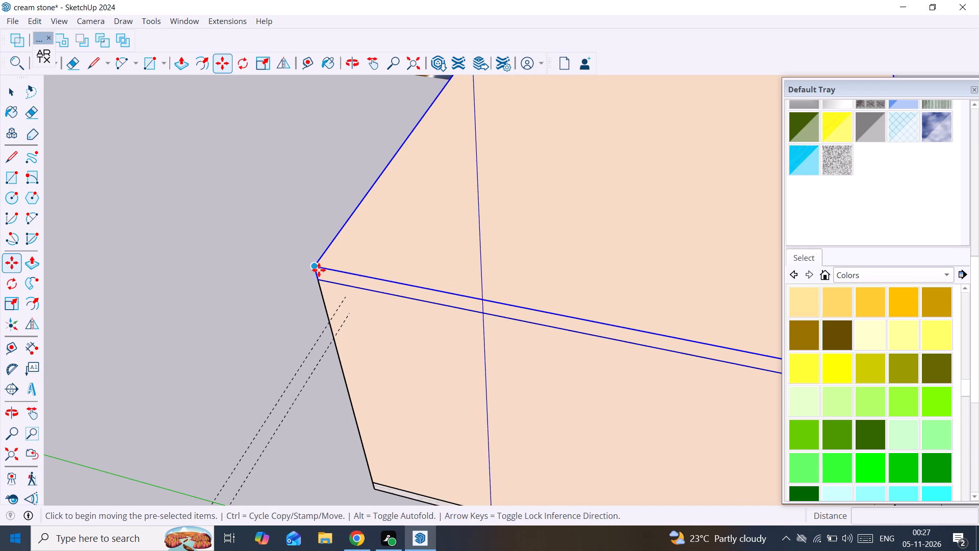
pyautogui.click(316, 266)
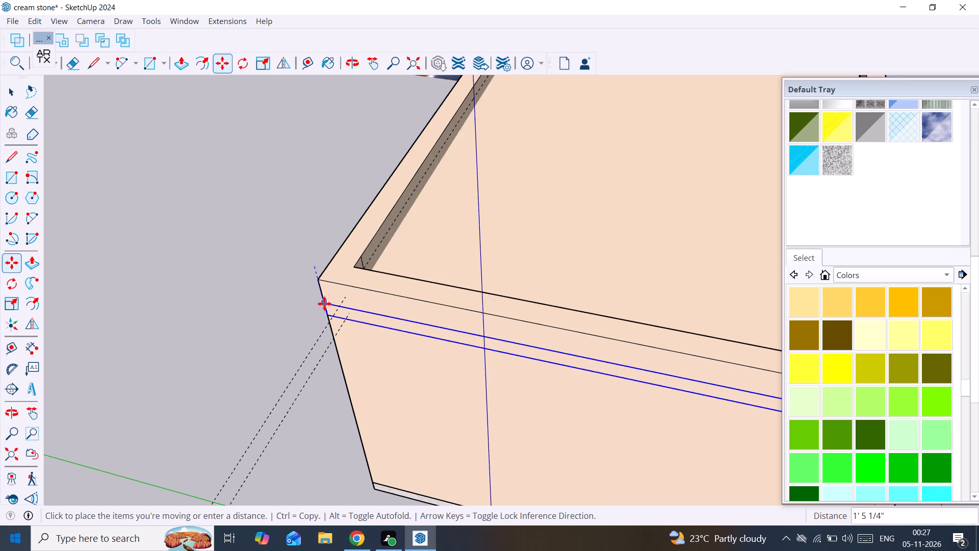
pyautogui.click(318, 277)
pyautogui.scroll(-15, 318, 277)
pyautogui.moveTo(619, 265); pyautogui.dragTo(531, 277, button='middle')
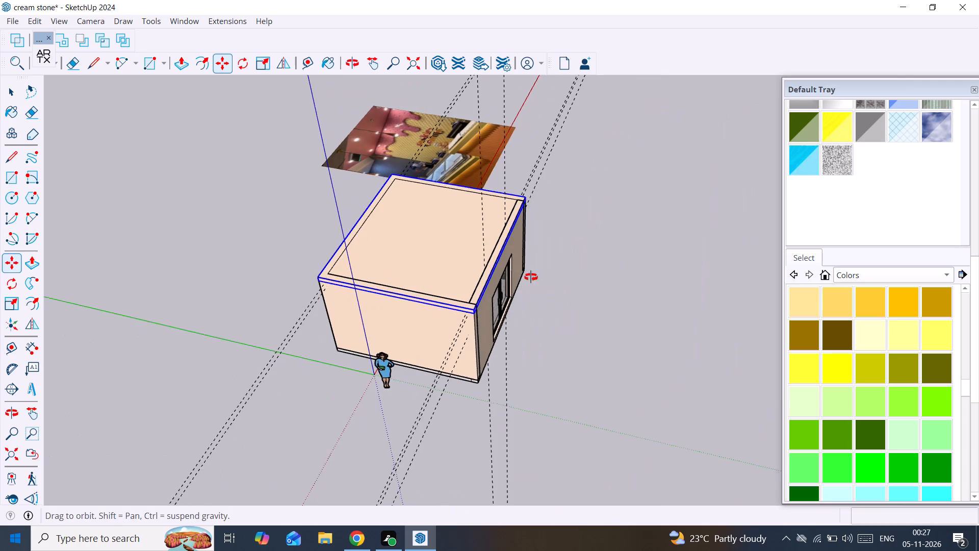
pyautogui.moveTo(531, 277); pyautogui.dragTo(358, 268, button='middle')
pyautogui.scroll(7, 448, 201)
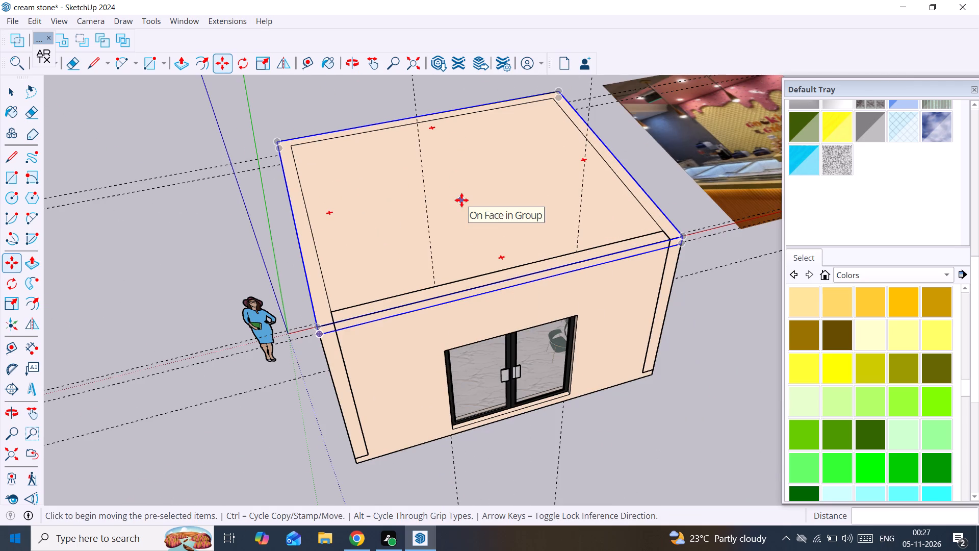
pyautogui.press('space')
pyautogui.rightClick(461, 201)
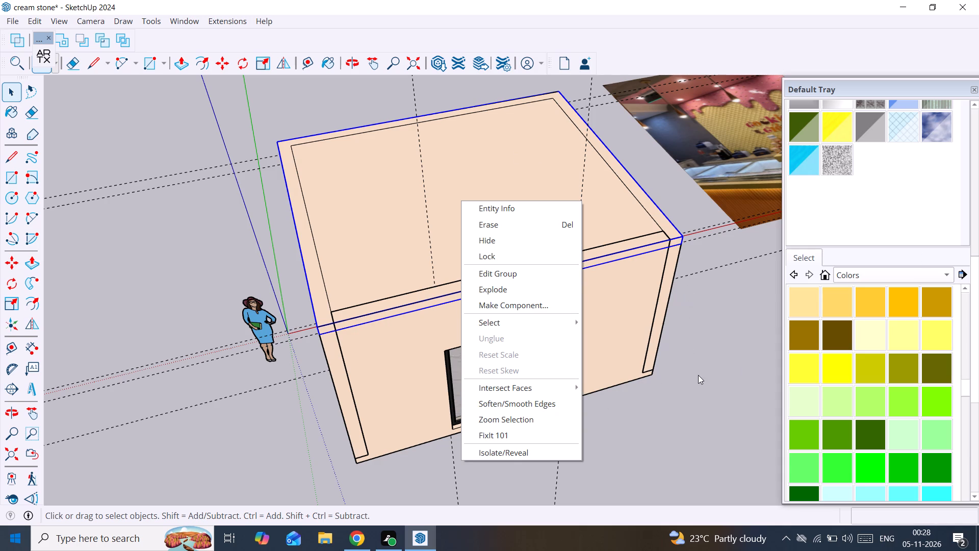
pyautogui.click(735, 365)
# Create a new tag named "celling".
pyautogui.scroll(4, 841, 189)
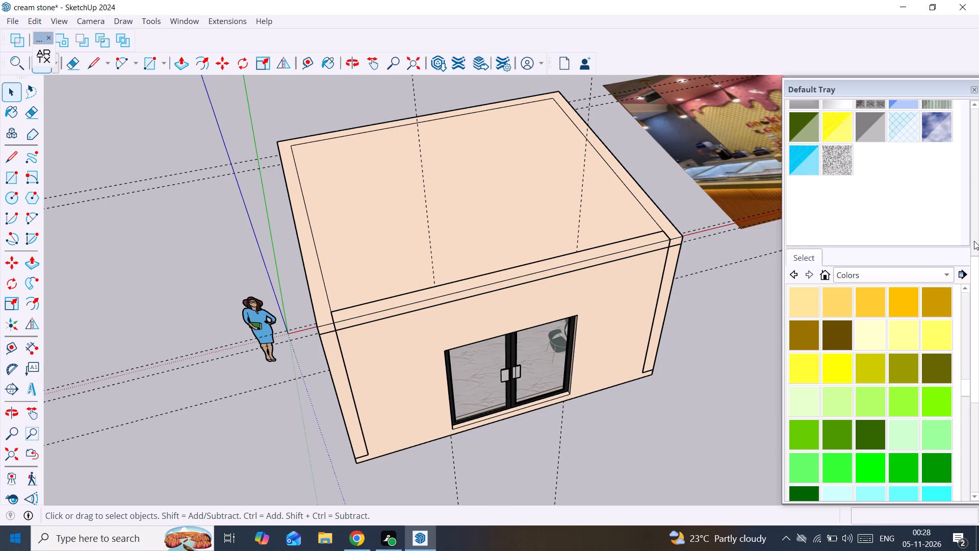
pyautogui.scroll(4, 974, 242)
pyautogui.scroll(6, 941, 215)
pyautogui.click(841, 290)
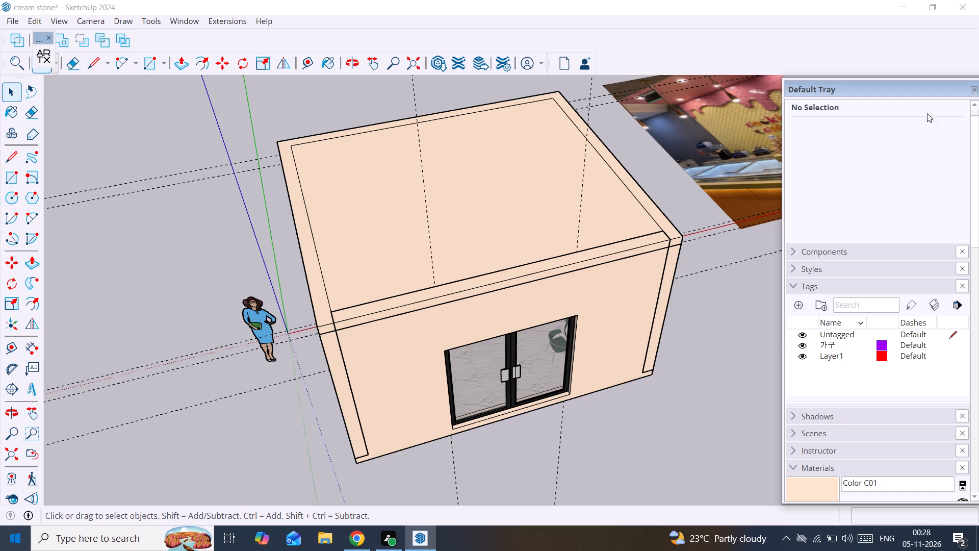
pyautogui.scroll(8, 804, 167)
pyautogui.click(943, 113)
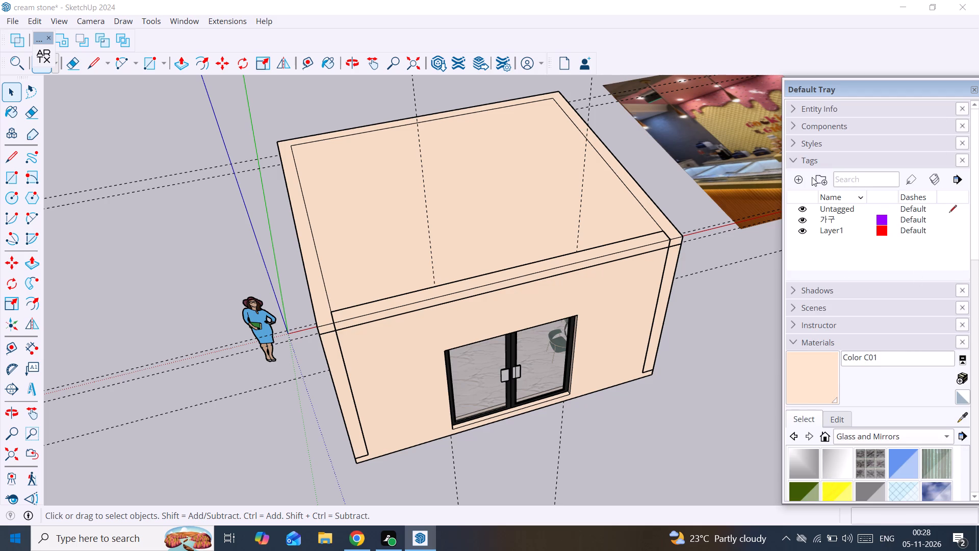
pyautogui.click(797, 178)
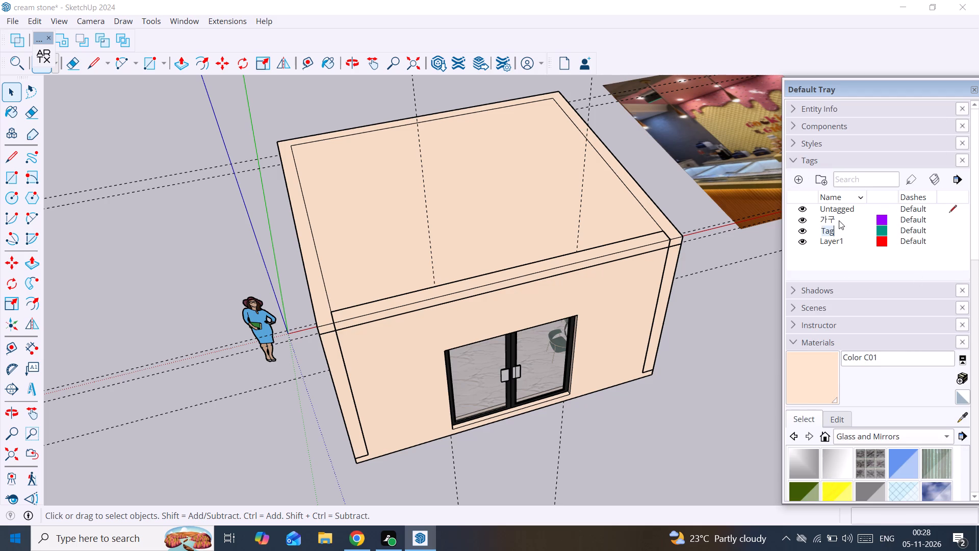
pyautogui.press('BackSpace')
pyautogui.write('celling')
pyautogui.press('space')
# Apply the "celling" tag to the roof slab group and hide that tag.
pyautogui.click(908, 181)
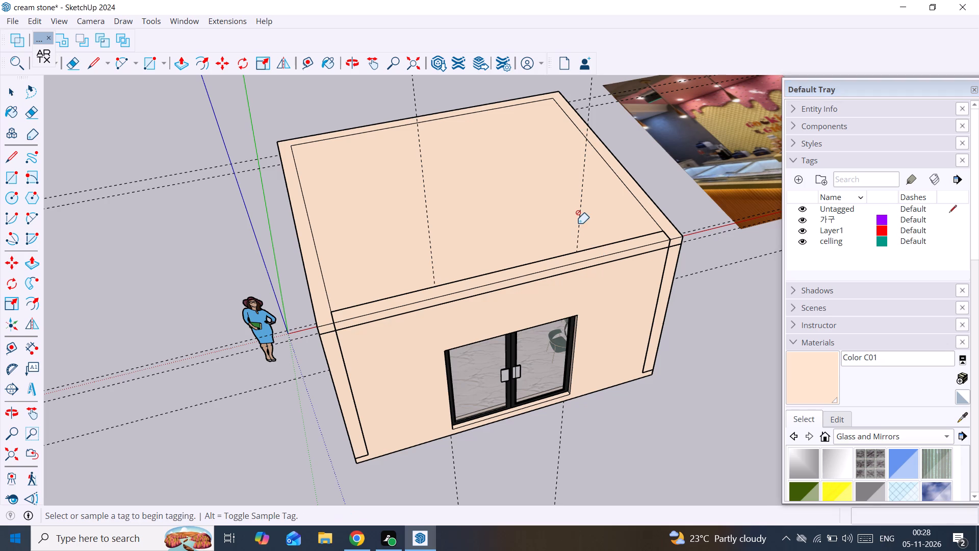
pyautogui.click(537, 246)
pyautogui.scroll(2, 533, 250)
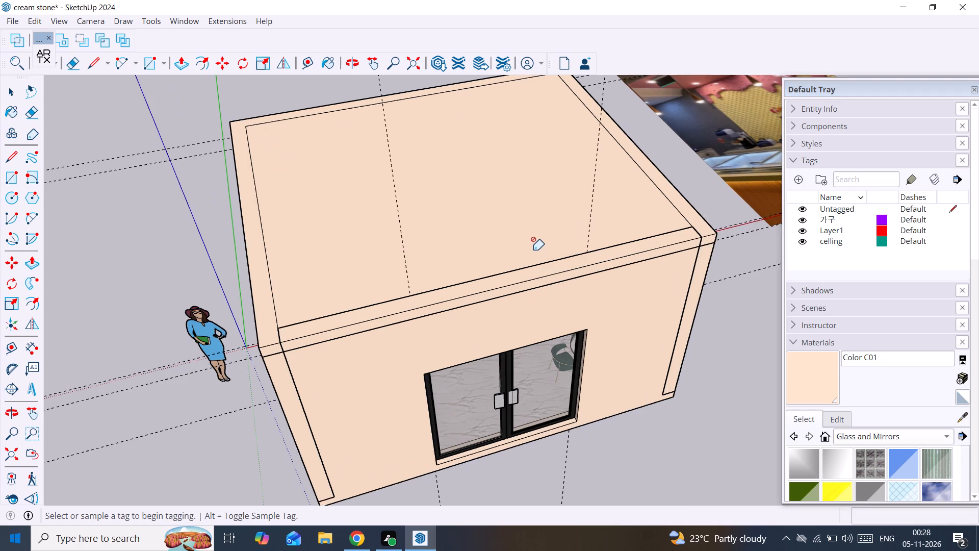
pyautogui.middleClick(532, 251)
pyautogui.click(827, 239)
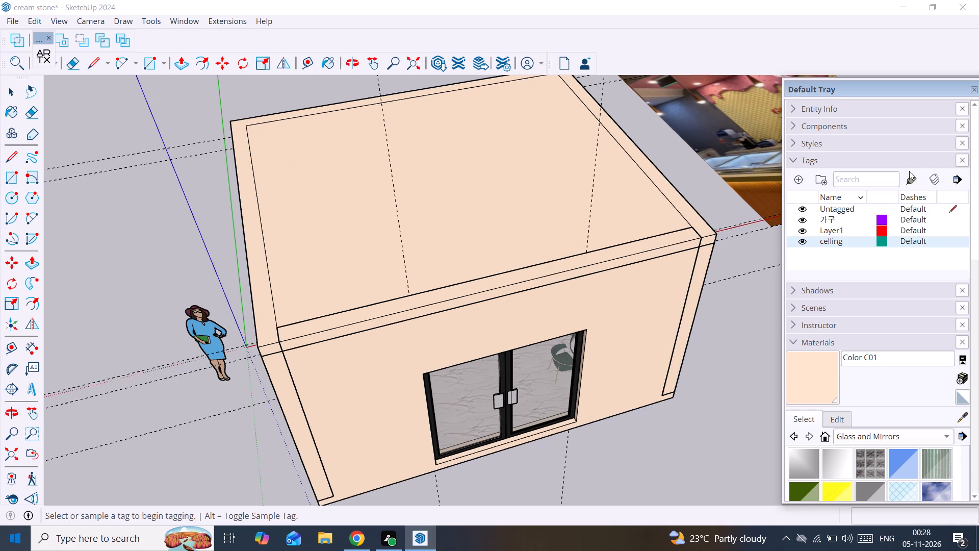
pyautogui.click(911, 179)
pyautogui.click(616, 232)
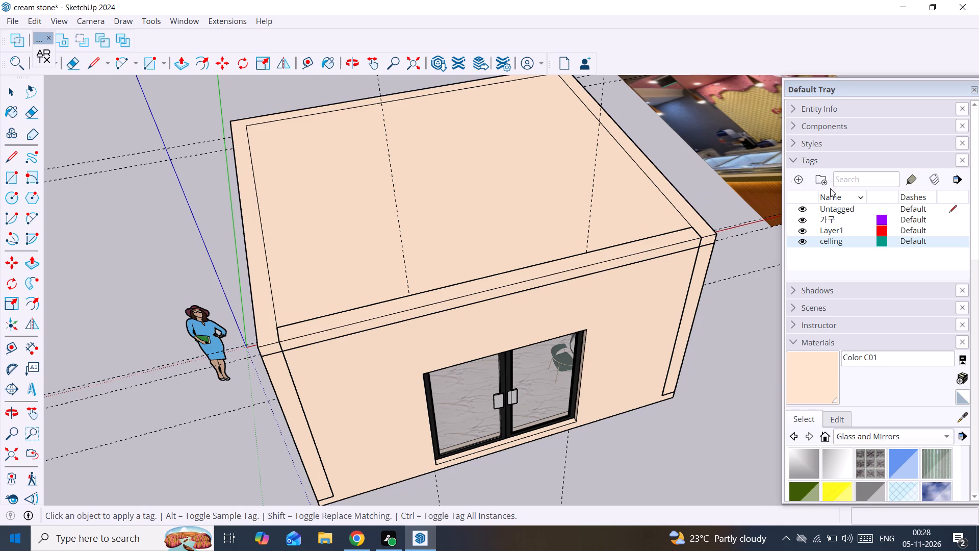
pyautogui.click(803, 240)
pyautogui.moveTo(669, 243); pyautogui.dragTo(485, 269, button='middle')
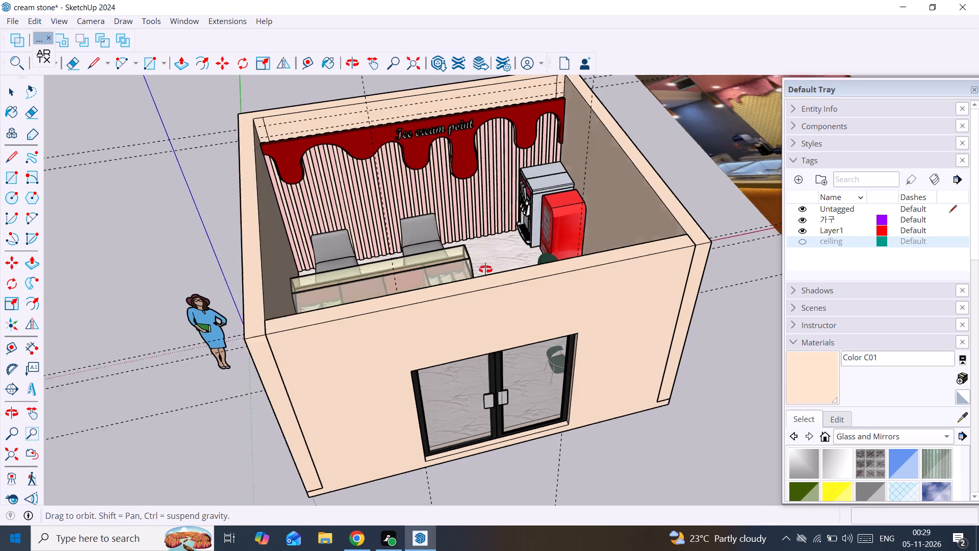
pyautogui.moveTo(485, 269); pyautogui.dragTo(414, 284, button='middle')
pyautogui.scroll(-3, 661, 214)
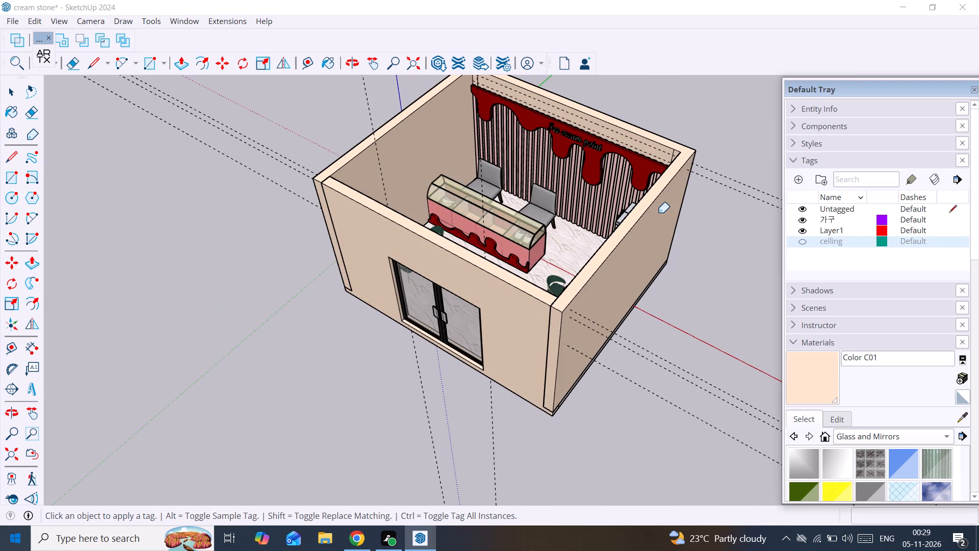
pyautogui.press('space')
# Examine the front wall group from several sides, checking which faces it contains and how it joins the other walls.
pyautogui.moveTo(647, 214); pyautogui.dragTo(540, 378, button='middle')
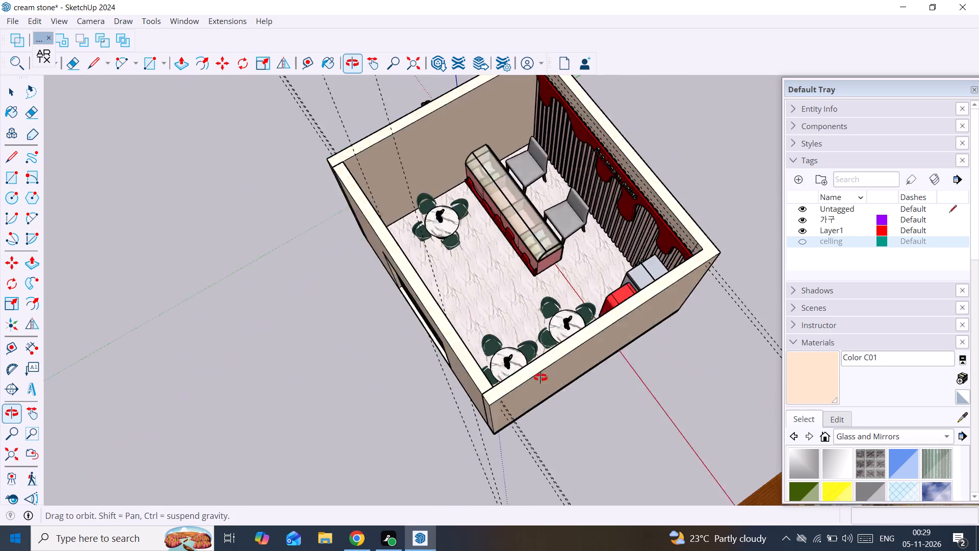
pyautogui.moveTo(540, 378); pyautogui.dragTo(826, 98, button='middle')
pyautogui.click(587, 213)
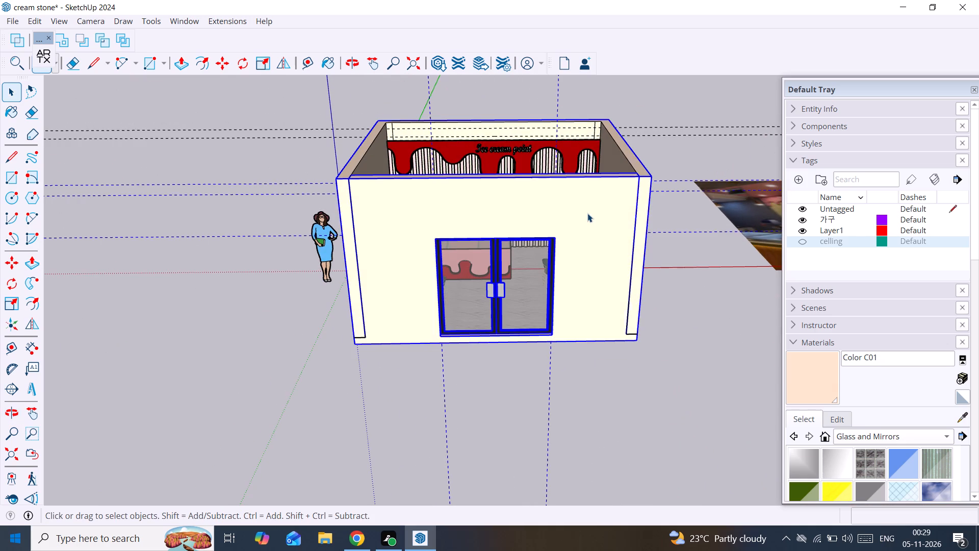
pyautogui.doubleClick(587, 213)
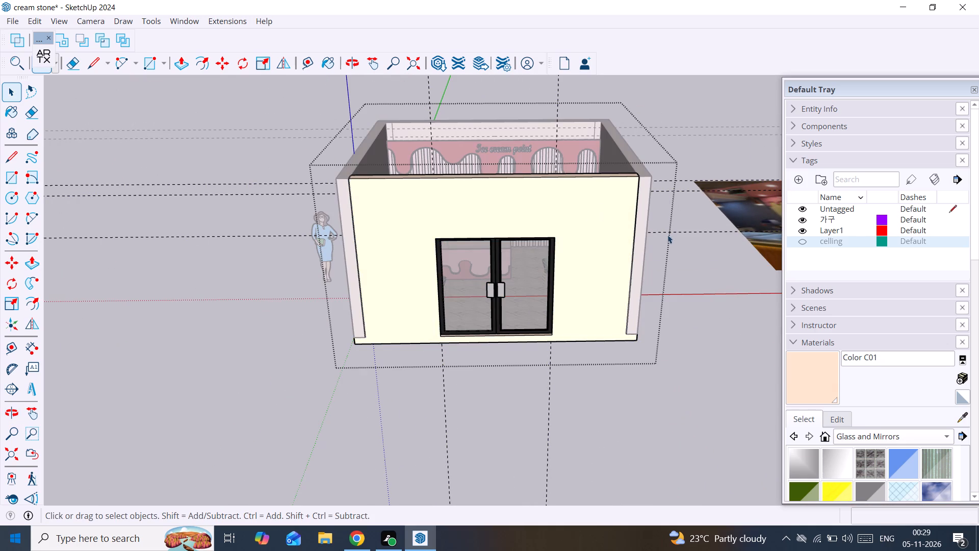
pyautogui.click(592, 196)
pyautogui.doubleClick(592, 196)
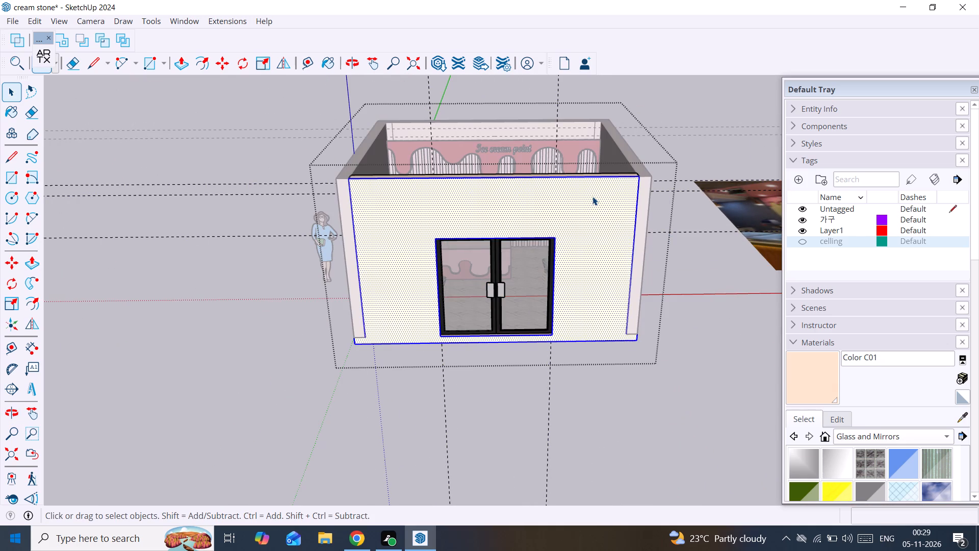
pyautogui.moveTo(585, 200); pyautogui.dragTo(81, 329, button='middle')
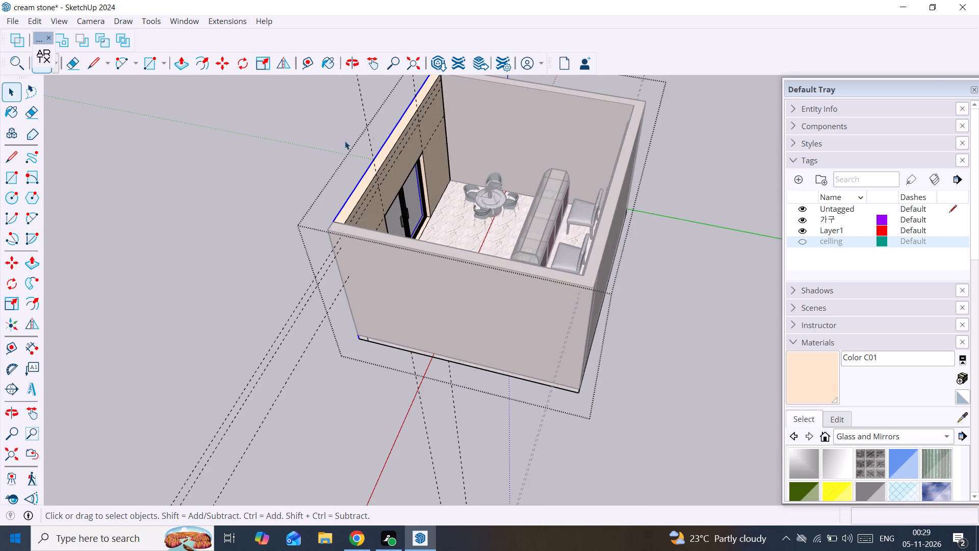
pyautogui.doubleClick(403, 135)
pyautogui.doubleClick(403, 135)
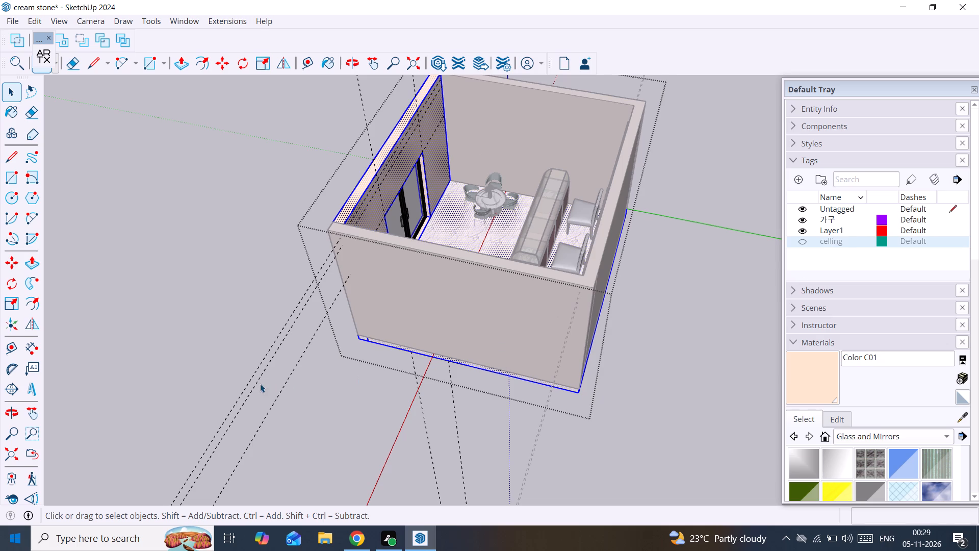
pyautogui.click(217, 355)
pyautogui.moveTo(217, 355); pyautogui.dragTo(663, 423, button='middle')
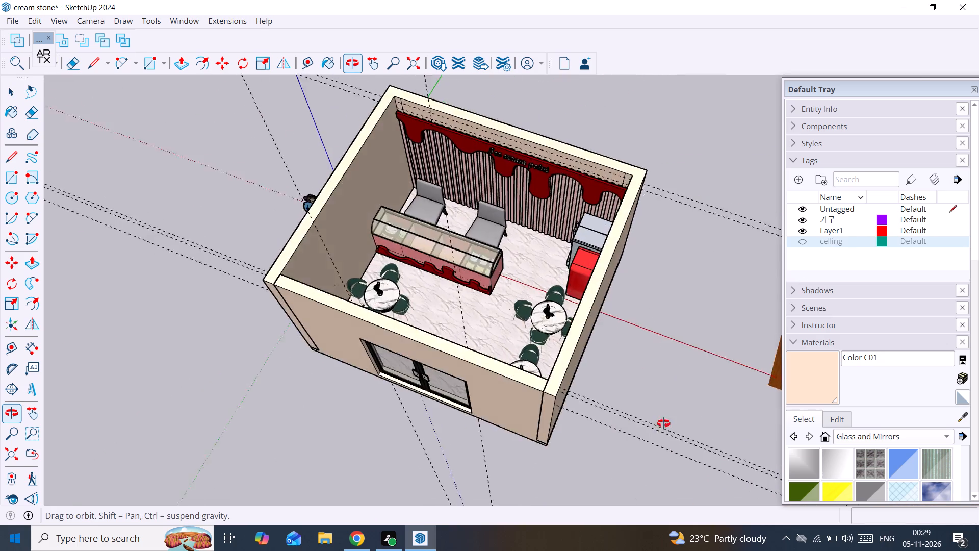
pyautogui.moveTo(663, 423); pyautogui.dragTo(710, 320, button='middle')
pyautogui.click(573, 295)
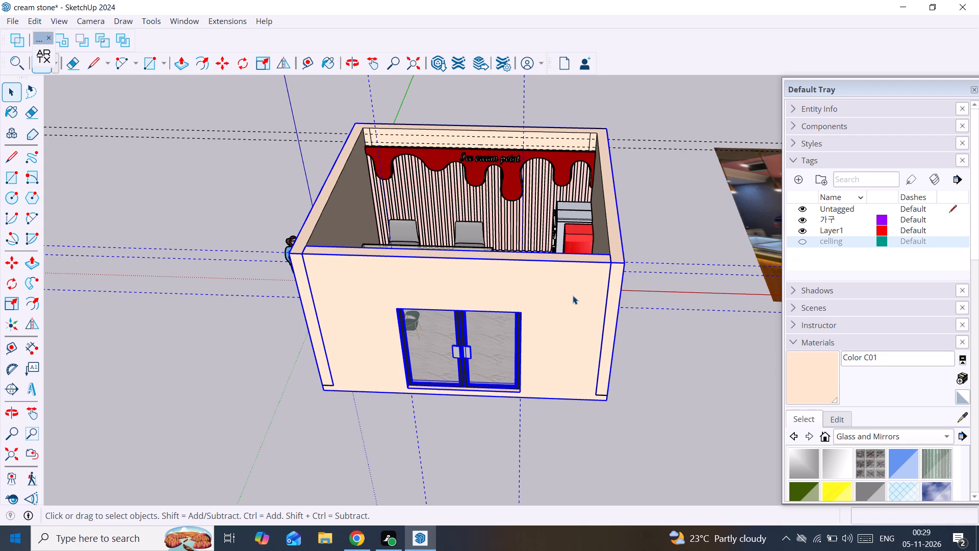
pyautogui.scroll(1, 388, 165)
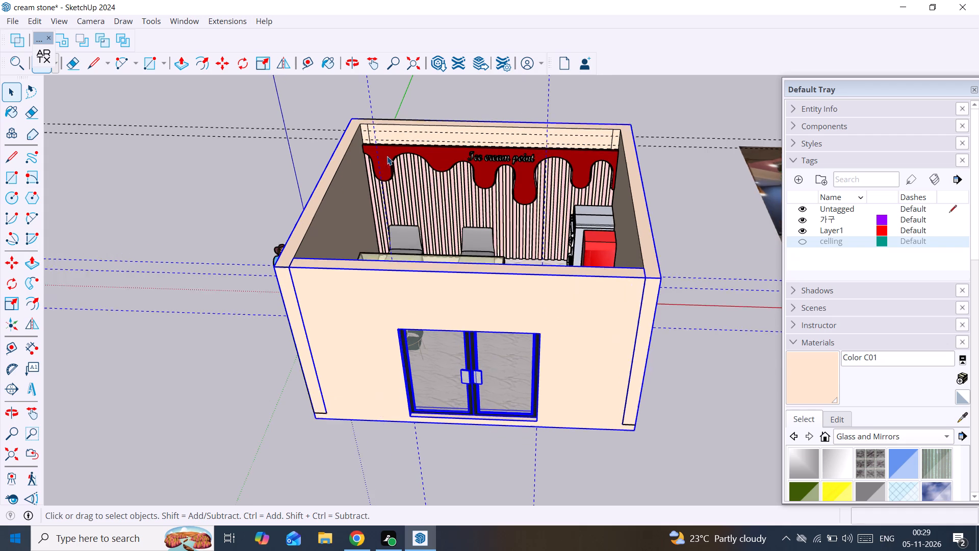
pyautogui.scroll(1, 387, 156)
pyautogui.click(444, 98)
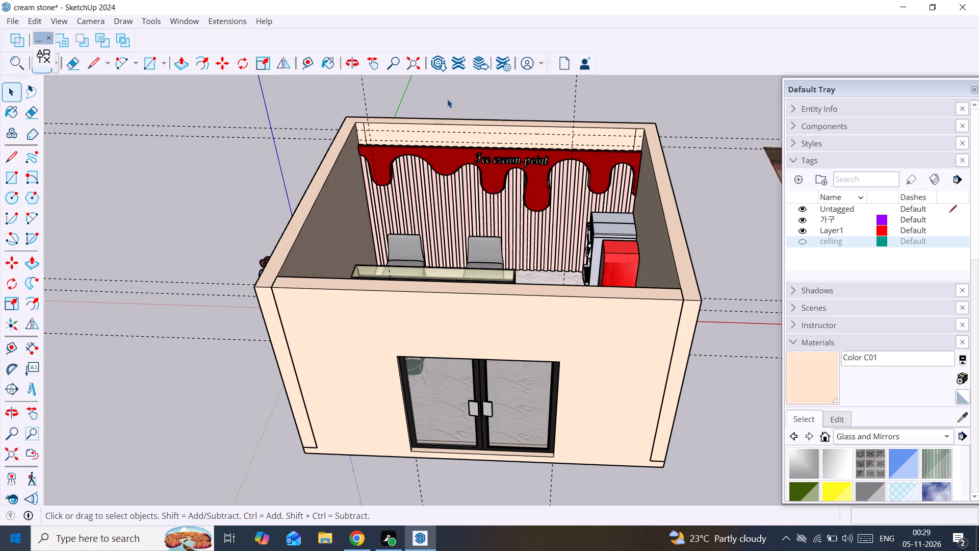
pyautogui.scroll(-6, 456, 111)
# Create a new tag named "front" for the front wall and leave the wall group.
pyautogui.tripleClick(491, 226)
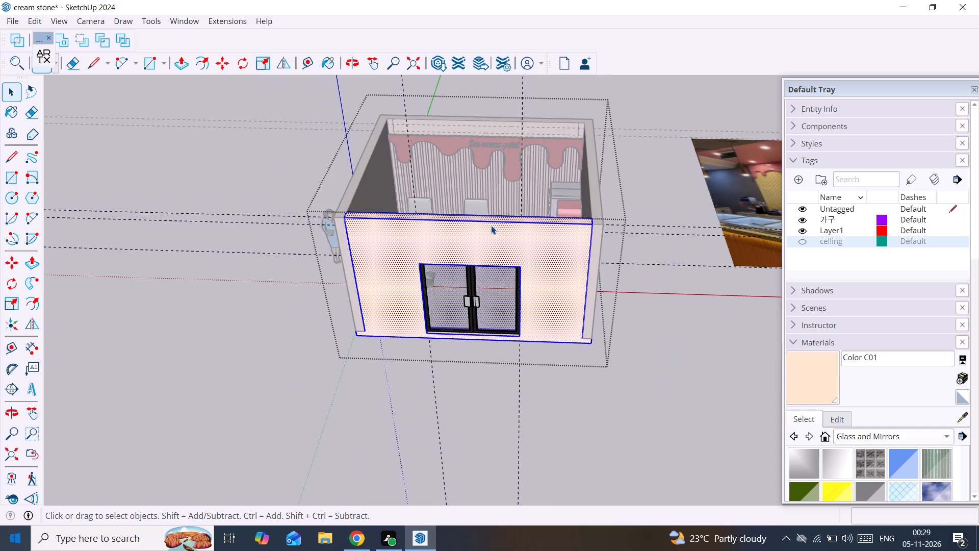
pyautogui.scroll(1, 491, 226)
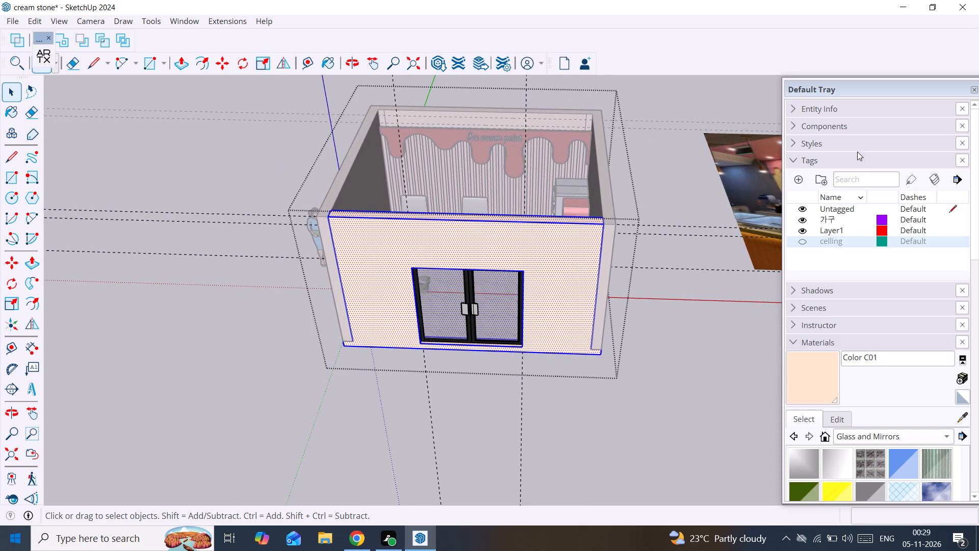
pyautogui.click(798, 182)
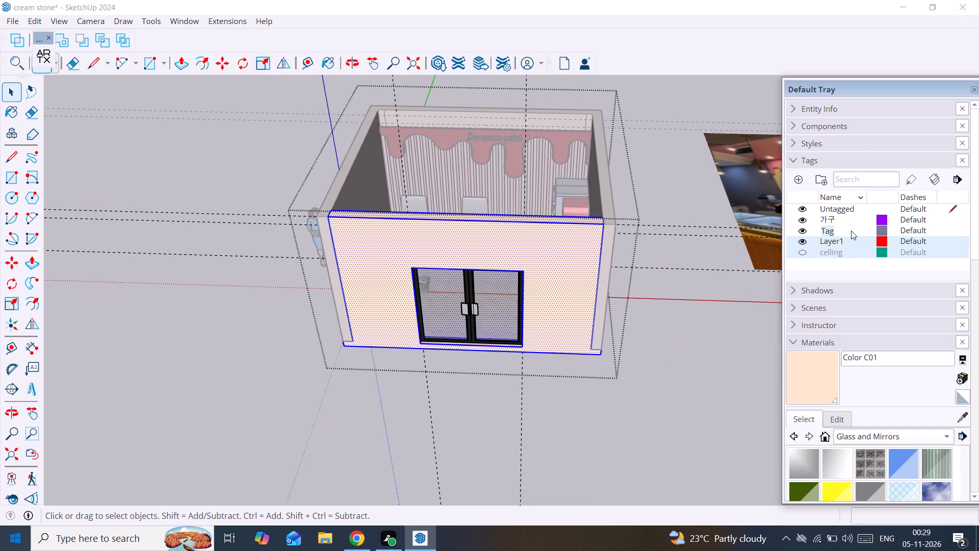
pyautogui.press('BackSpace')
pyautogui.write('front')
pyautogui.press('space')
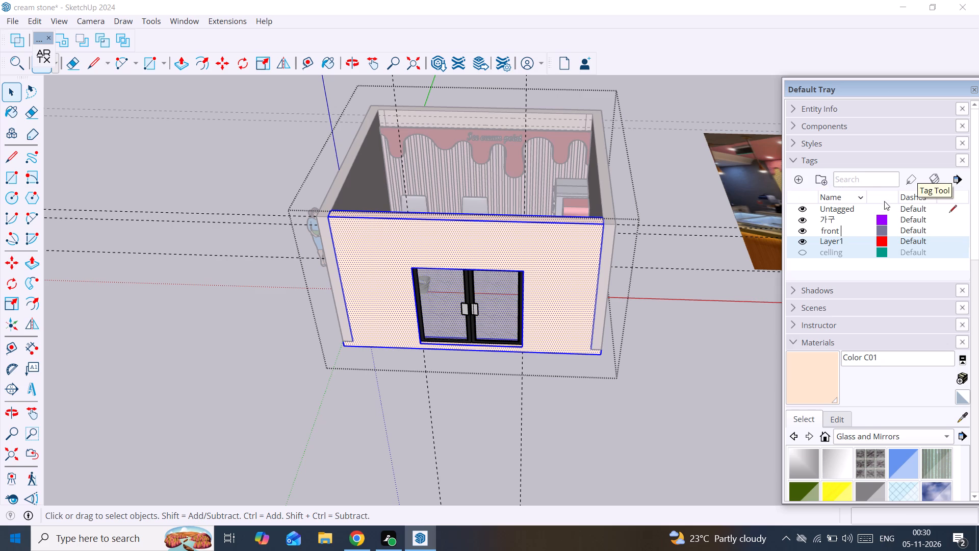
pyautogui.click(864, 234)
pyautogui.click(859, 230)
pyautogui.click(847, 226)
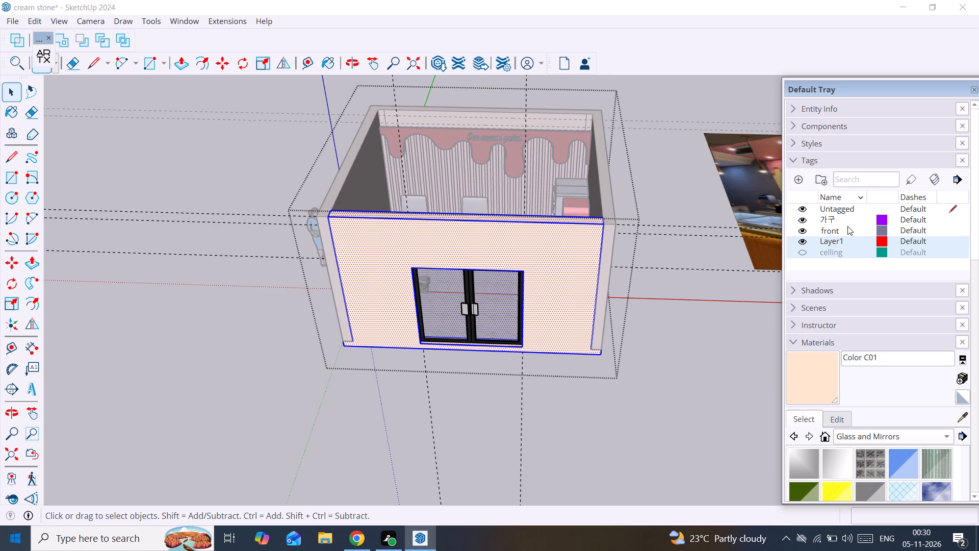
pyautogui.click(831, 229)
pyautogui.click(721, 352)
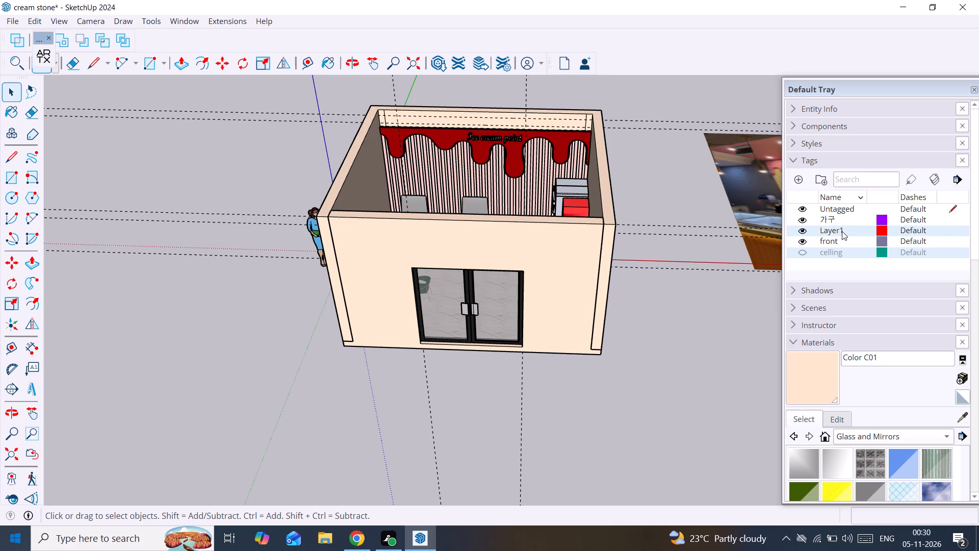
# Apply the "front" tag to the front wall group with the glass doors and hide that tag.
pyautogui.scroll(2, 842, 231)
pyautogui.click(844, 236)
pyautogui.click(918, 177)
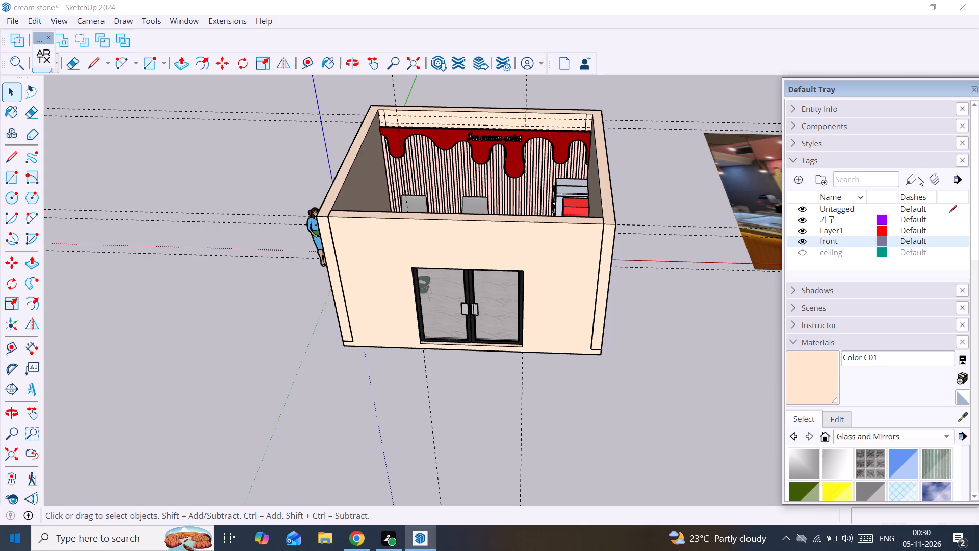
pyautogui.click(566, 264)
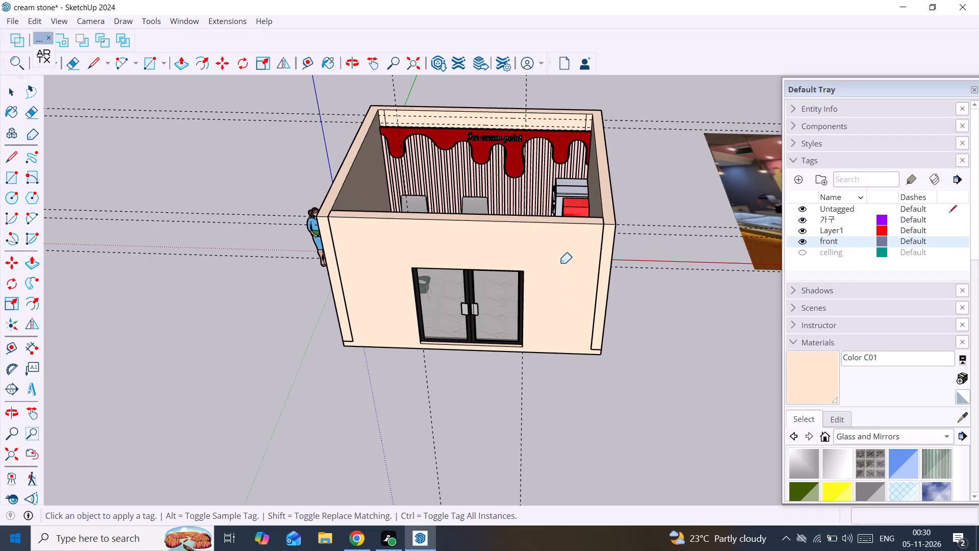
pyautogui.click(571, 234)
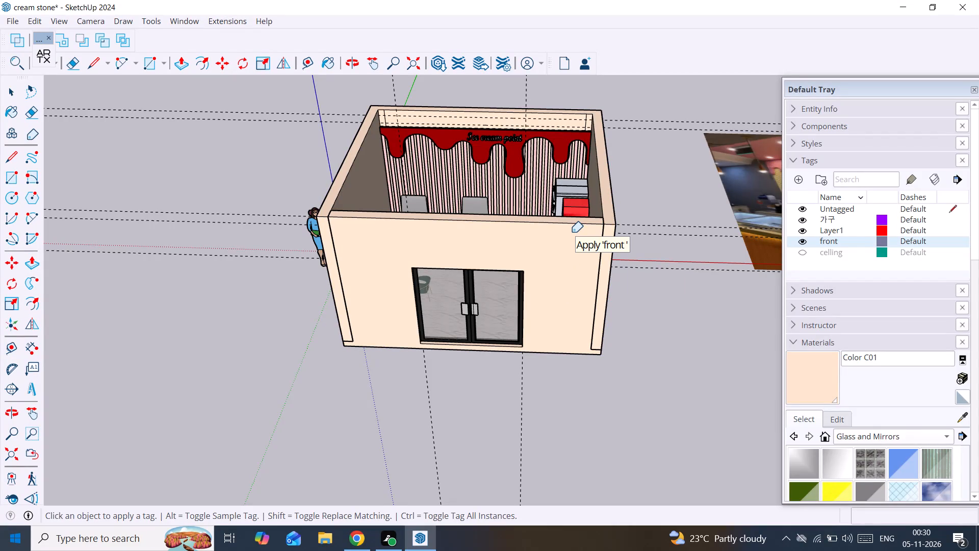
pyautogui.press('space')
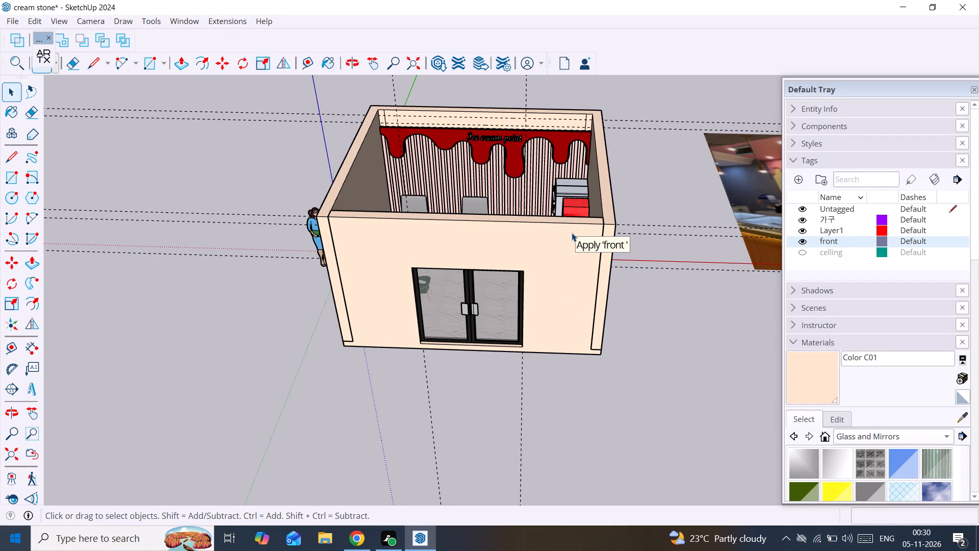
pyautogui.click(802, 245)
# Draw a 16' by about 17' 6" rectangle between the wall tops, from the back inner corner to the opposite side wall's front inner corner.
pyautogui.scroll(1, 534, 256)
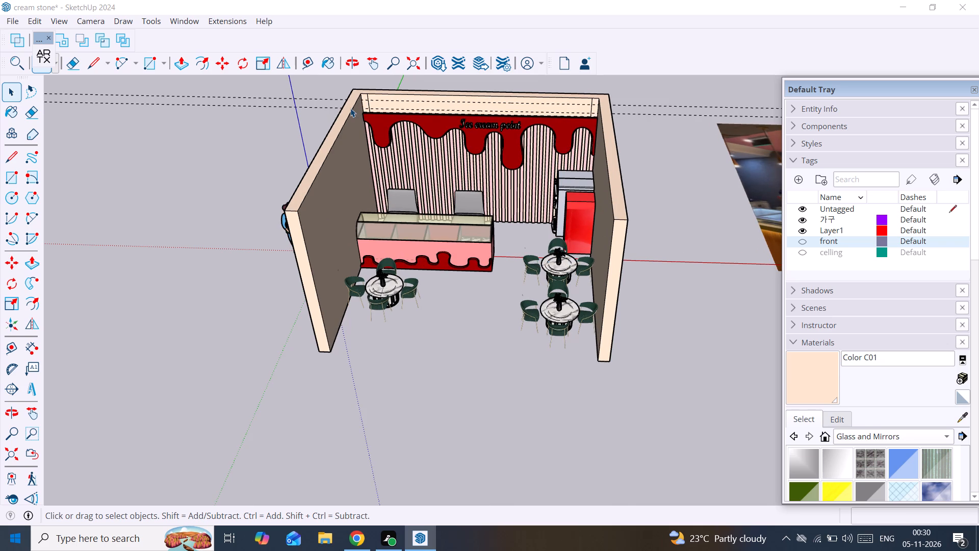
pyautogui.scroll(2, 350, 108)
pyautogui.scroll(-2, 352, 108)
pyautogui.moveTo(357, 115); pyautogui.dragTo(469, 120, button='middle')
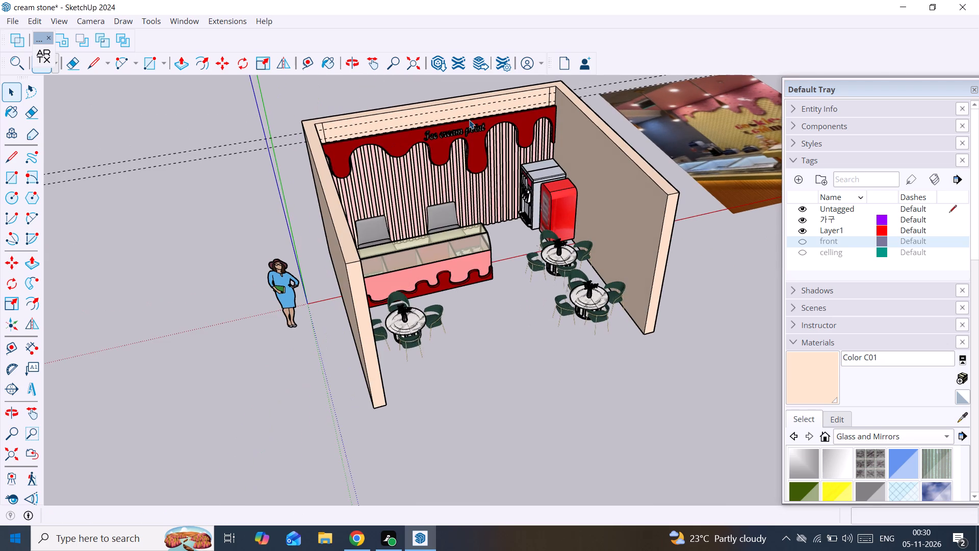
pyautogui.press('r')
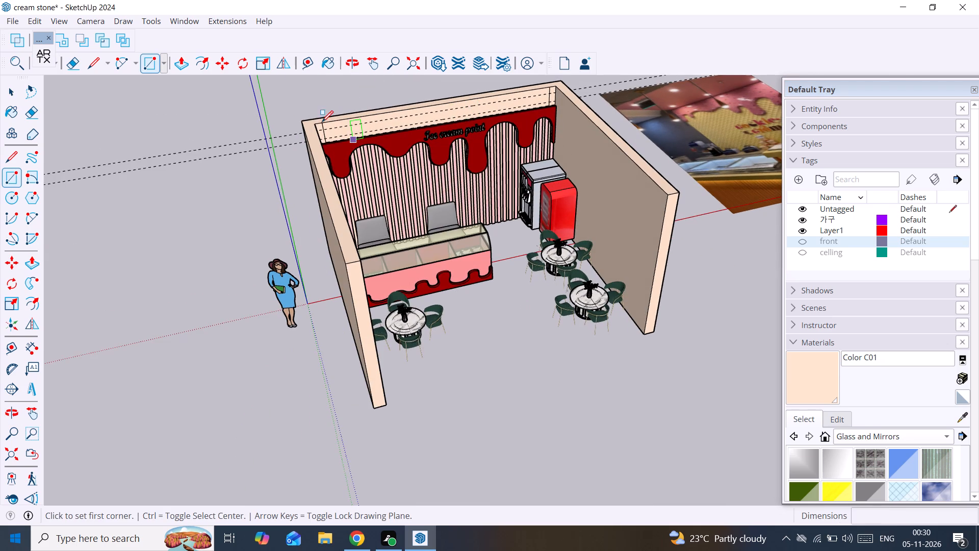
pyautogui.click(315, 122)
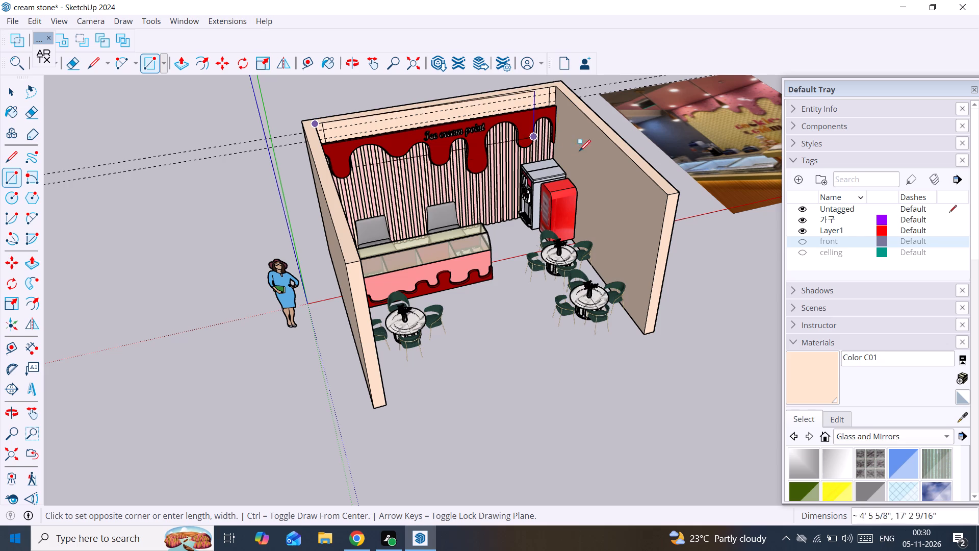
pyautogui.click(669, 198)
pyautogui.moveTo(658, 199); pyautogui.dragTo(215, 288, button='middle')
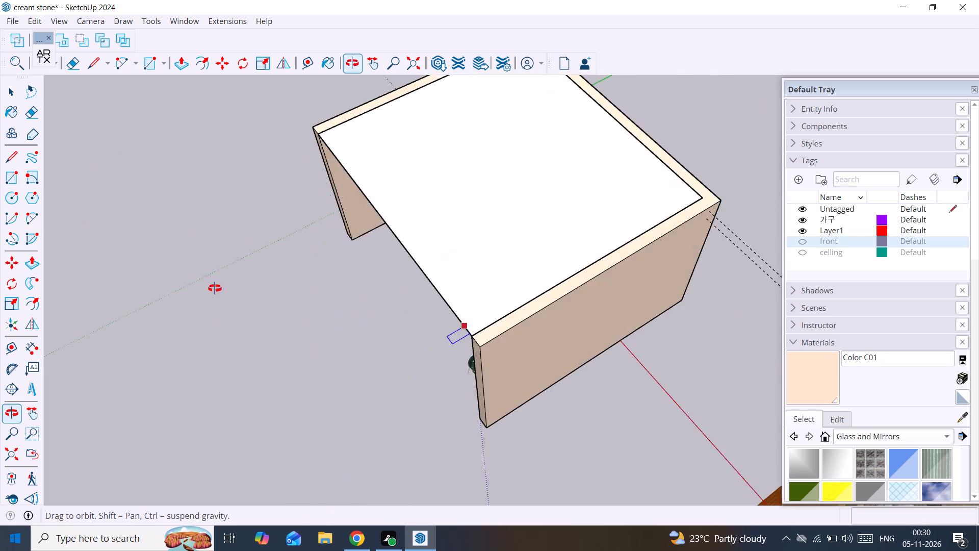
pyautogui.moveTo(215, 288); pyautogui.dragTo(278, 244, button='middle')
pyautogui.scroll(2, 324, 205)
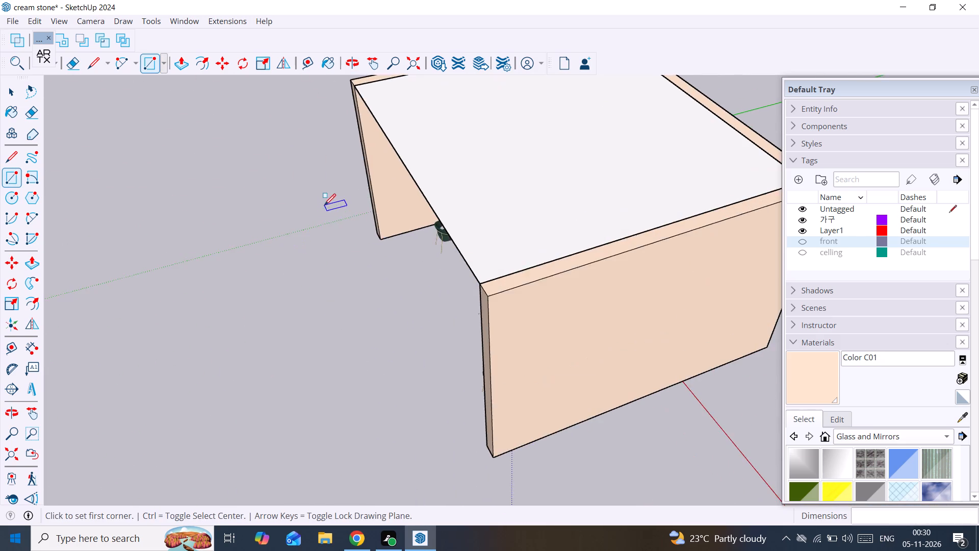
pyautogui.moveTo(325, 205); pyautogui.dragTo(538, 157, button='middle')
pyautogui.moveTo(422, 158); pyautogui.dragTo(269, 251, button='middle')
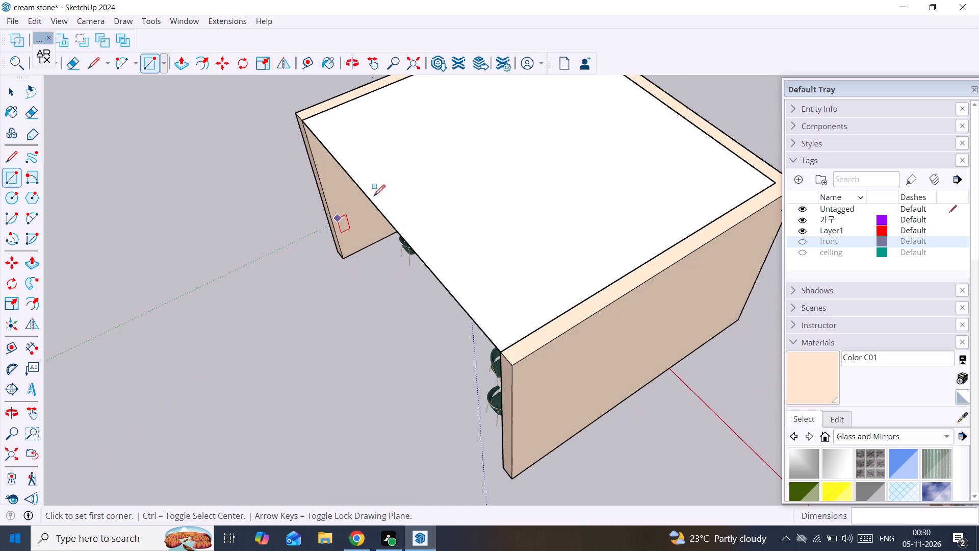
pyautogui.scroll(2, 409, 181)
pyautogui.press('space')
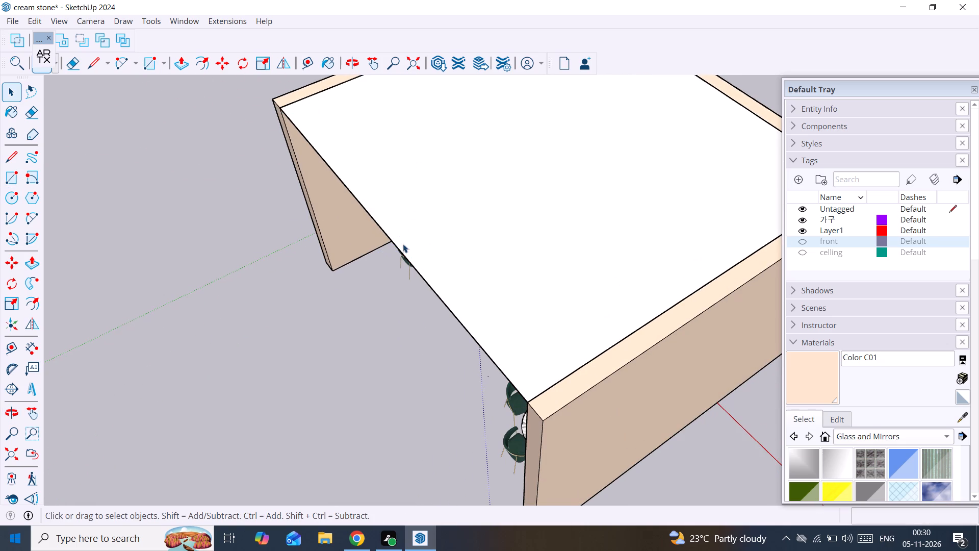
# Copy the ceiling rectangle's front edge 9" inward across the face.
pyautogui.click(404, 255)
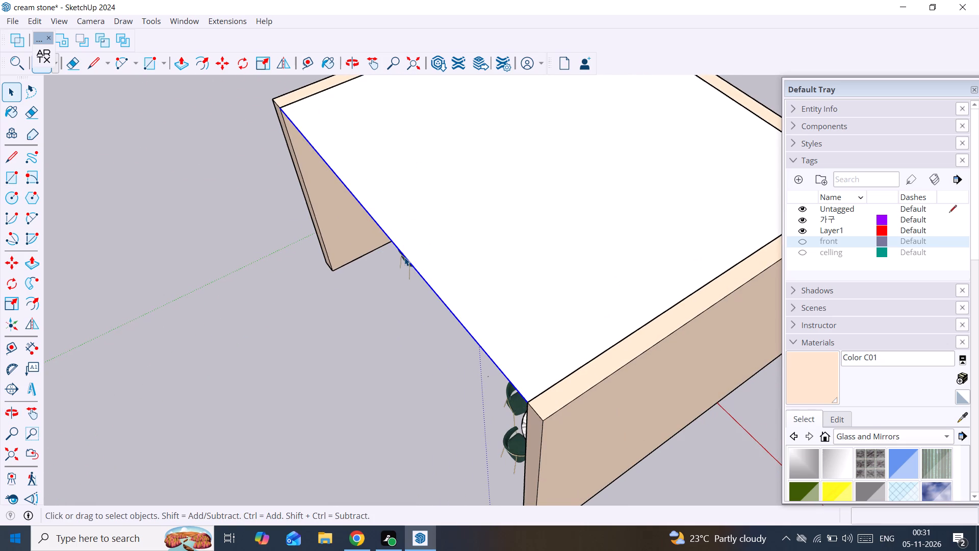
pyautogui.press('m')
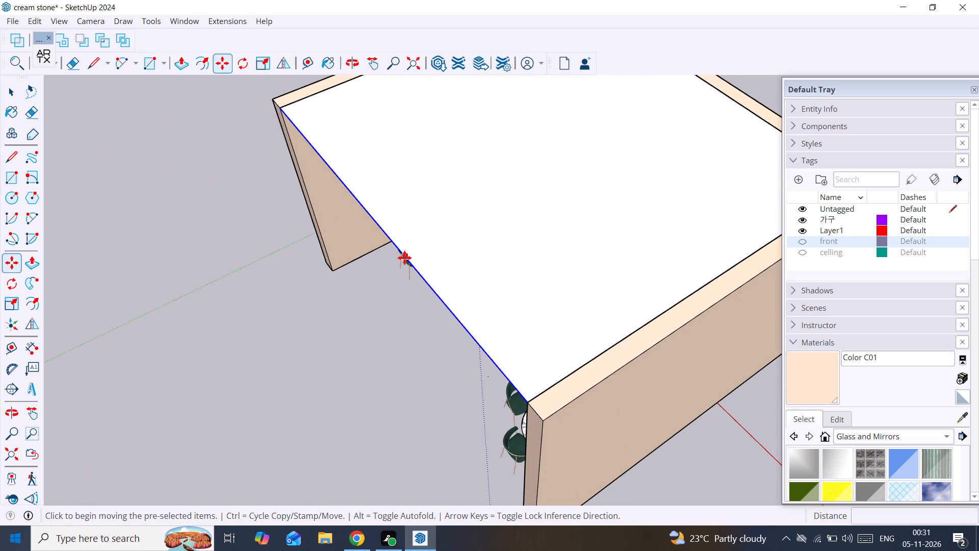
pyautogui.click(404, 258)
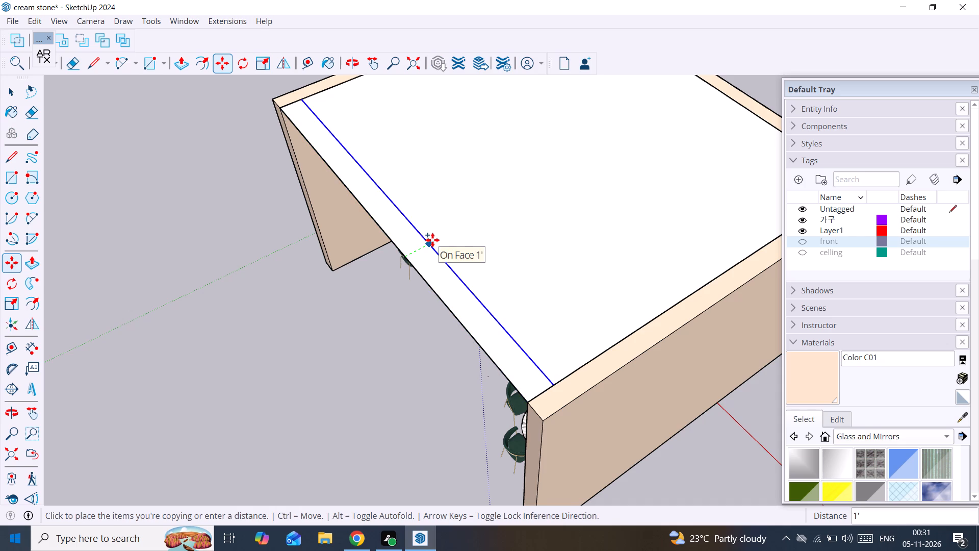
pyautogui.press('9')
pyautogui.hotkey('shift', '"')
pyautogui.press('Return')
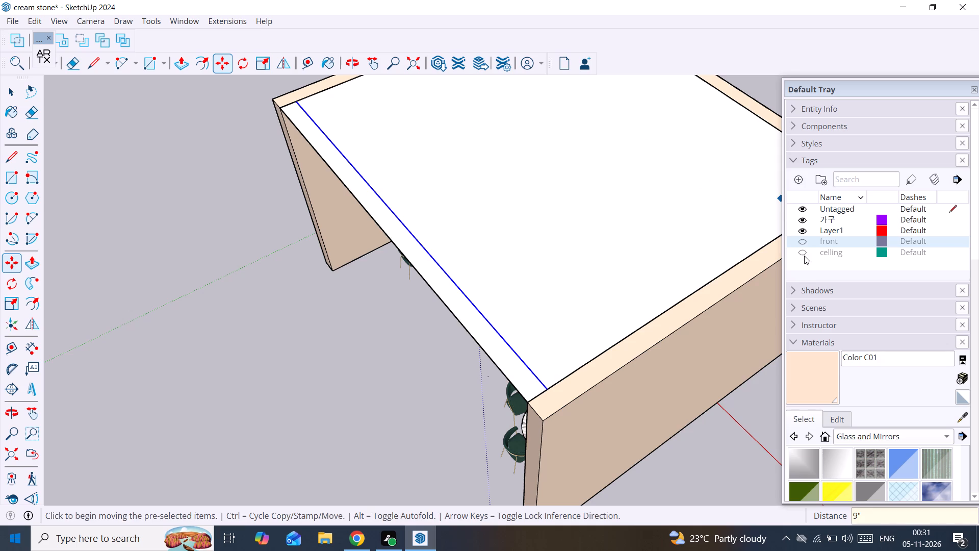
# Show the "front" tag to check the copied edge against the front wall's thickness, and hide the tag again.
pyautogui.click(802, 240)
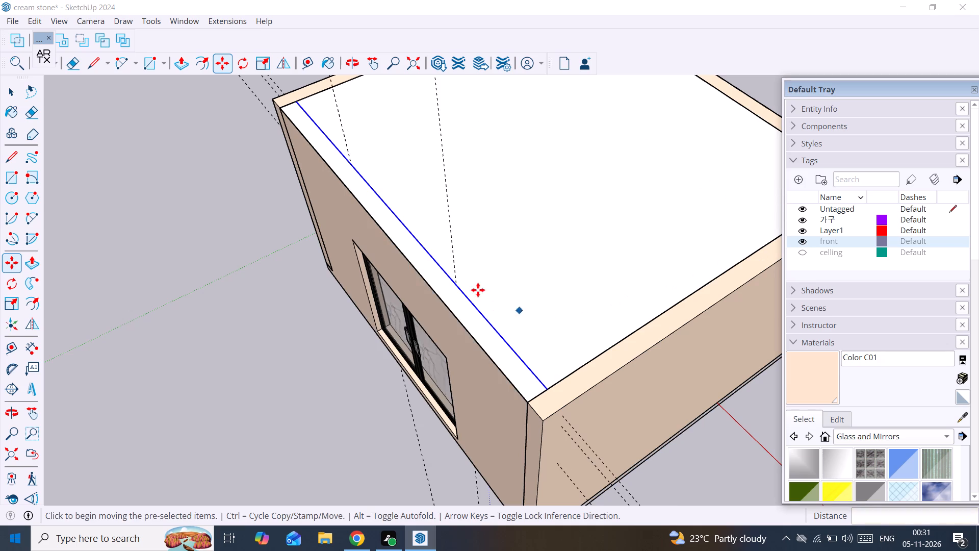
pyautogui.moveTo(432, 213); pyautogui.dragTo(446, 179, button='middle')
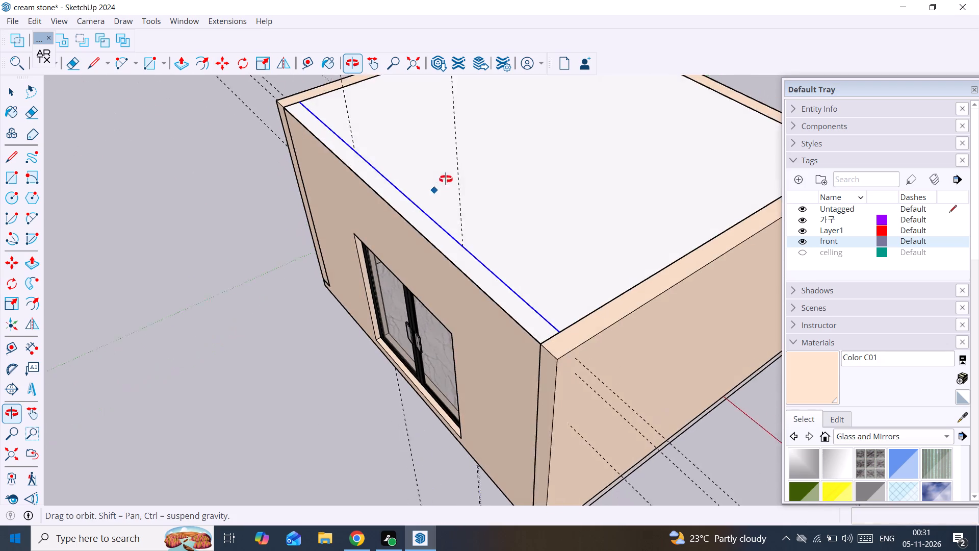
pyautogui.moveTo(446, 179); pyautogui.dragTo(439, 185, button='middle')
pyautogui.press('space')
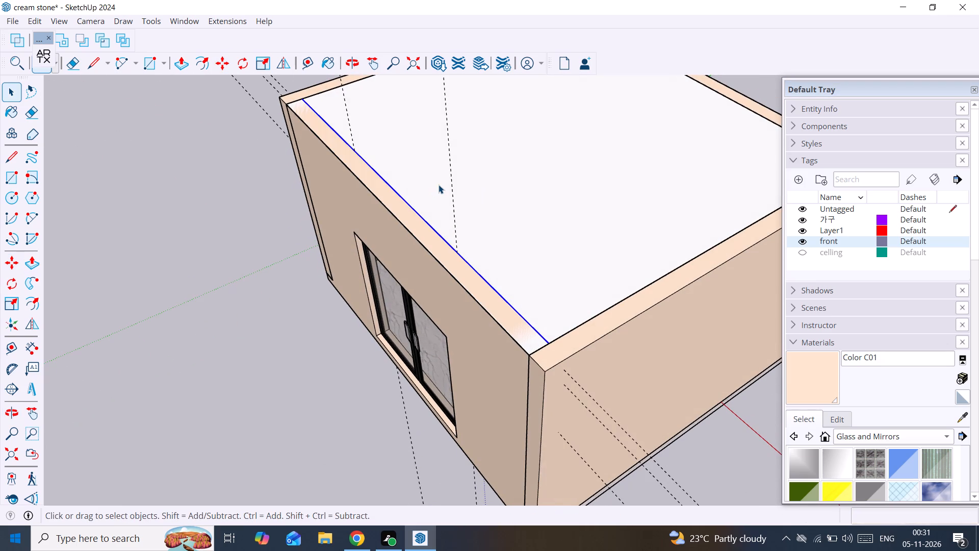
pyautogui.click(802, 242)
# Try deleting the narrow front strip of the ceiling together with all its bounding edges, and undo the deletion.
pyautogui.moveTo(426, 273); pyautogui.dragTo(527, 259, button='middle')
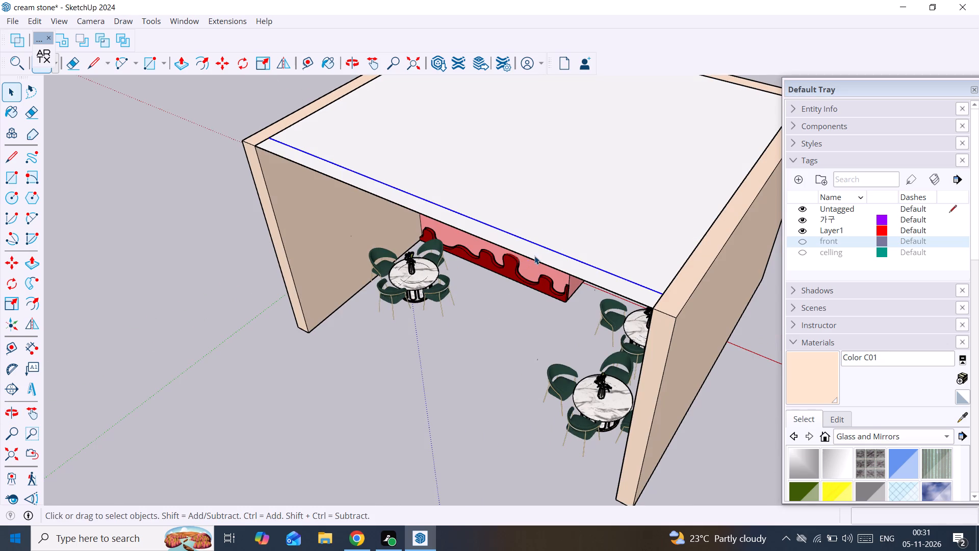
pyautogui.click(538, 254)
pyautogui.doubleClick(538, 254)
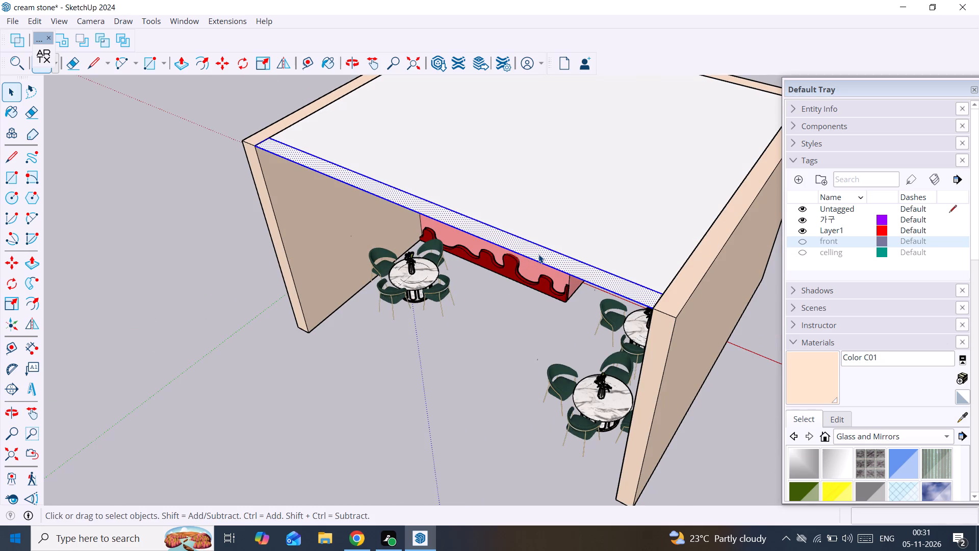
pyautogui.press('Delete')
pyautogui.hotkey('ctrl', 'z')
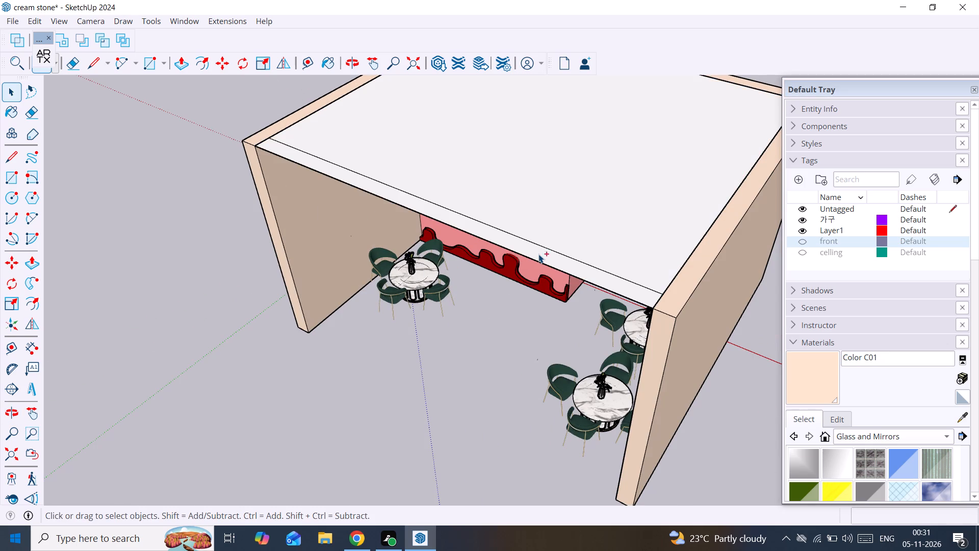
# Delete the narrow strip face at the front of the ceiling and its leftover outer edge.
pyautogui.scroll(3, 547, 209)
pyautogui.moveTo(543, 210); pyautogui.dragTo(391, 233, button='middle')
pyautogui.click(336, 190)
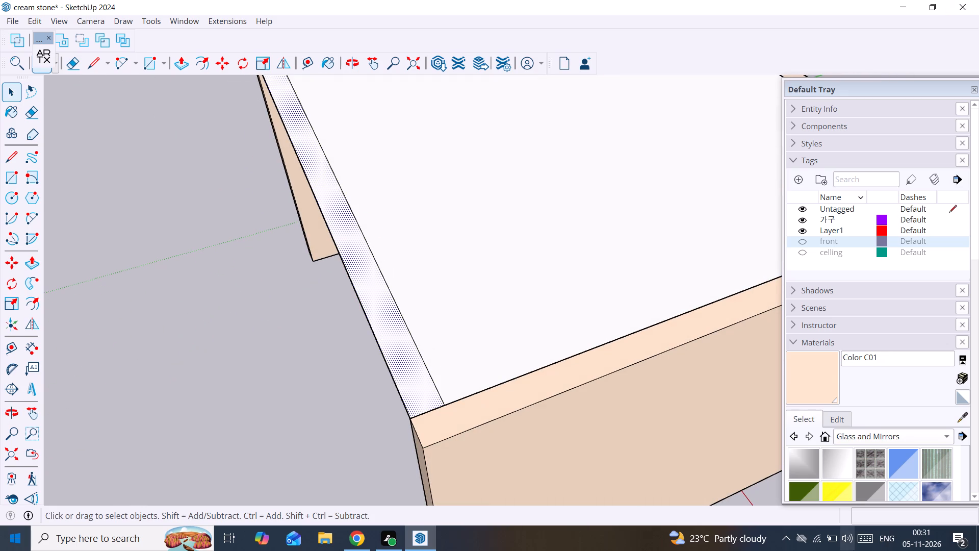
pyautogui.press('Delete')
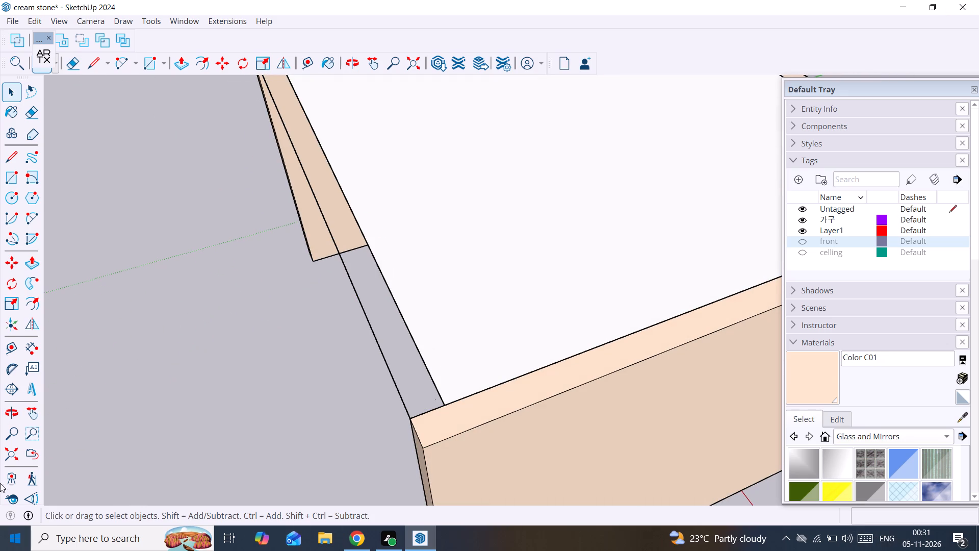
pyautogui.click(354, 285)
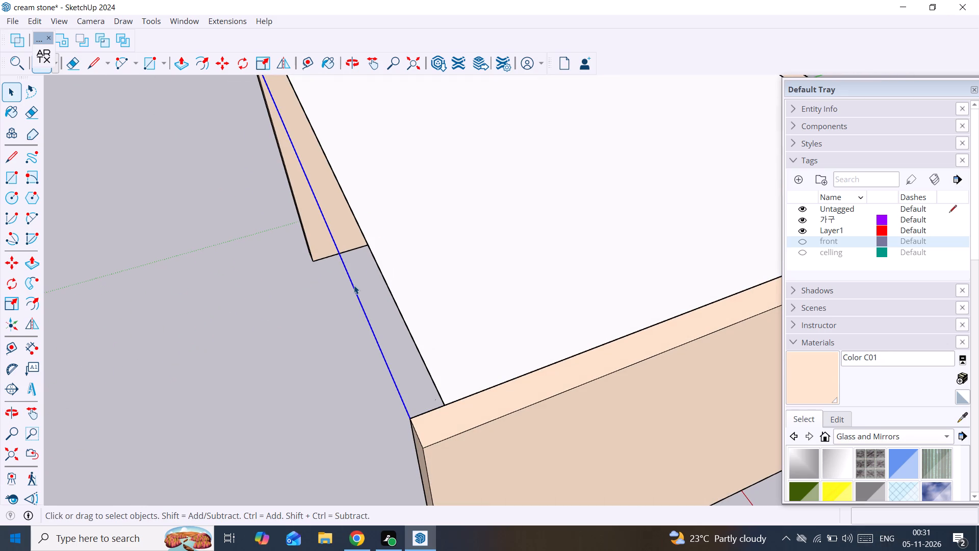
pyautogui.press('Delete')
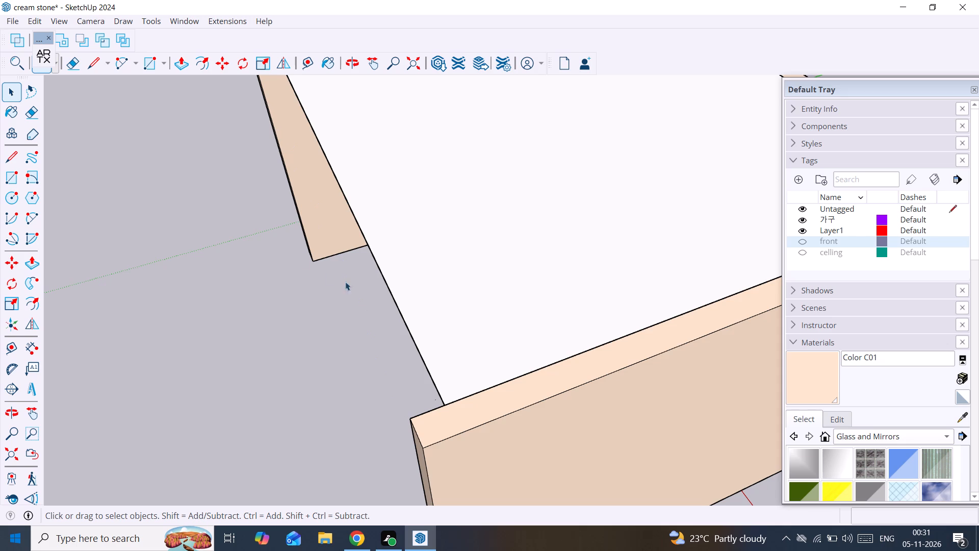
# Make a group from the remaining ceiling face and its bounding edges.
pyautogui.scroll(-8, 301, 255)
pyautogui.moveTo(85, 264); pyautogui.dragTo(561, 309, button='middle')
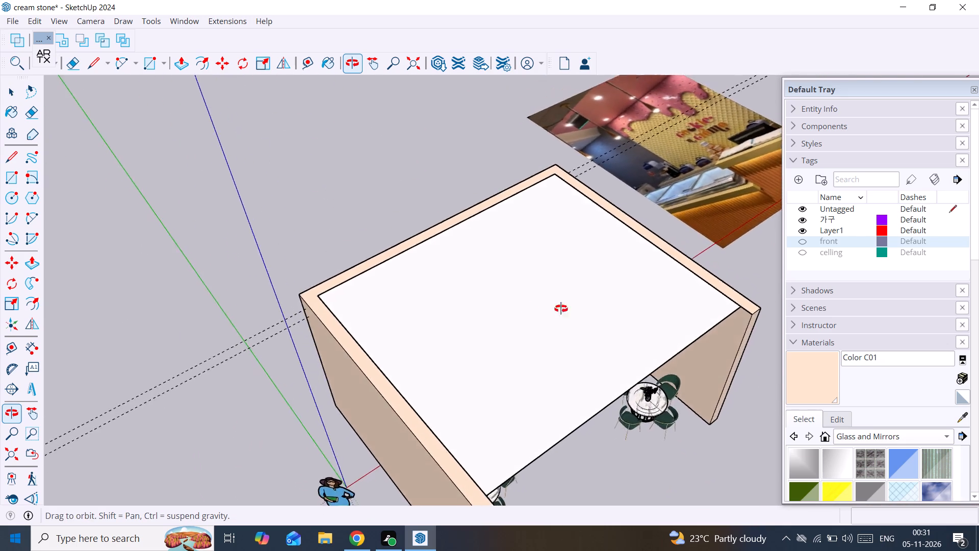
pyautogui.moveTo(561, 309); pyautogui.dragTo(352, 252, button='middle')
pyautogui.click(354, 252)
pyautogui.scroll(1, 326, 341)
pyautogui.moveTo(325, 342); pyautogui.dragTo(416, 140, button='middle')
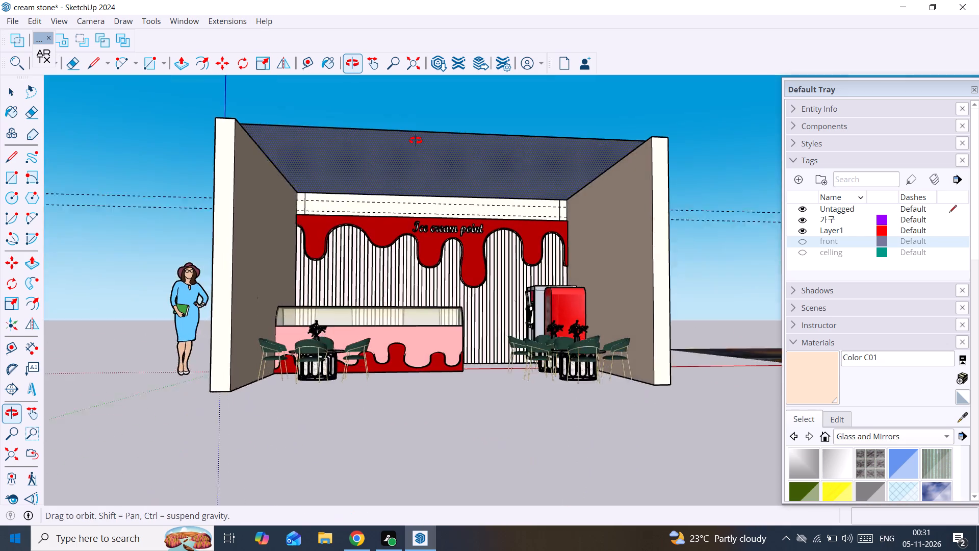
pyautogui.moveTo(416, 140); pyautogui.dragTo(417, 135, button='middle')
pyautogui.click(417, 137)
pyautogui.tripleClick(417, 137)
pyautogui.doubleClick(417, 137)
pyautogui.rightClick(417, 137)
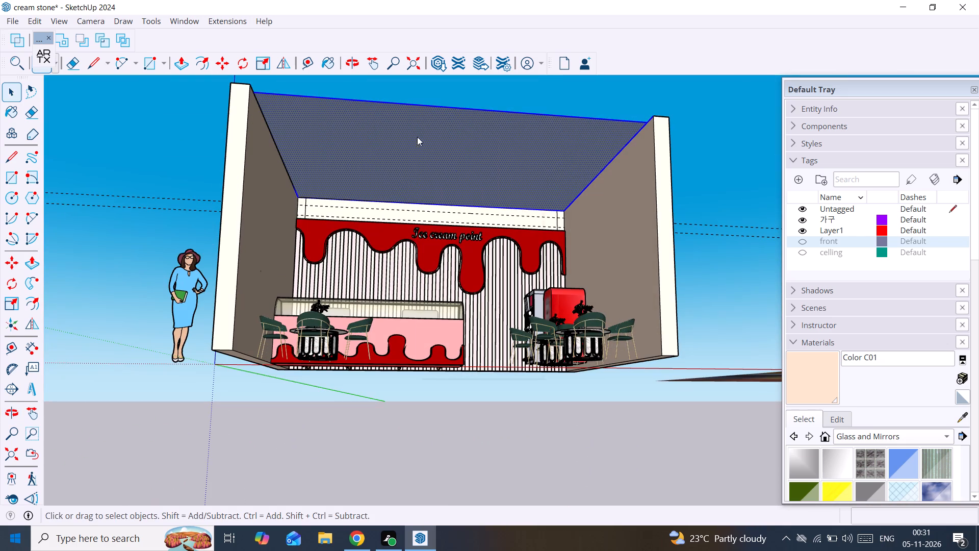
pyautogui.click(464, 263)
# Inside the ceiling group, extrude the underside face 8" downward with Push/Pull and leave the group.
pyautogui.tripleClick(492, 155)
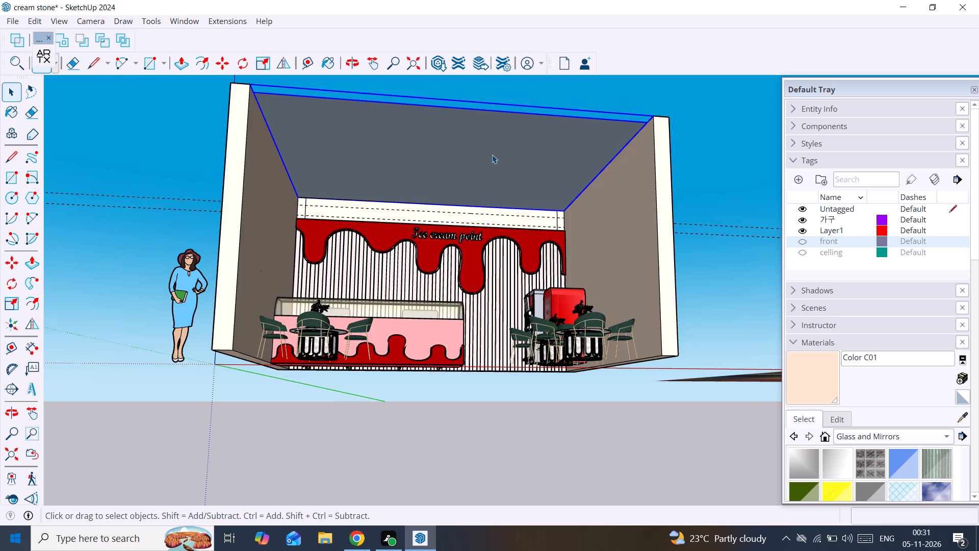
pyautogui.click(492, 155)
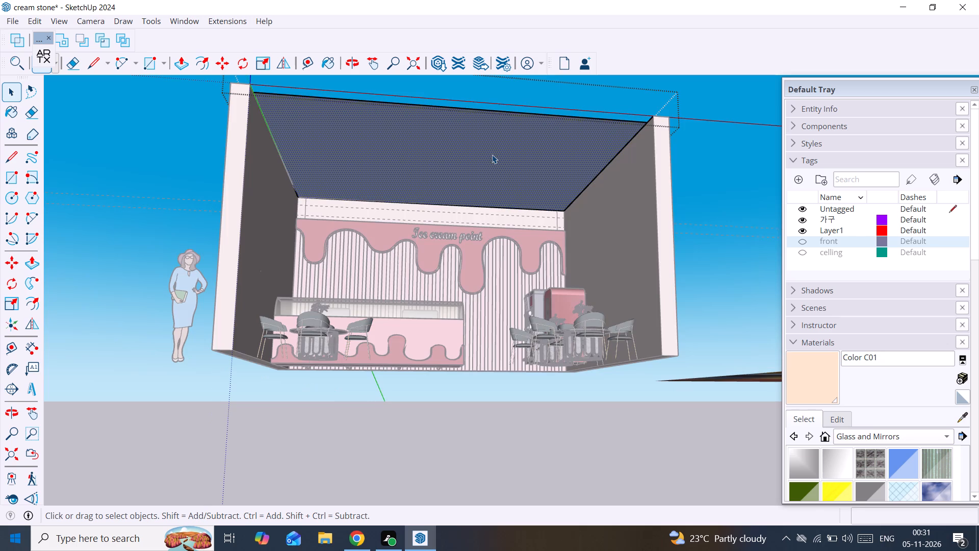
pyautogui.press('p')
pyautogui.click(473, 148)
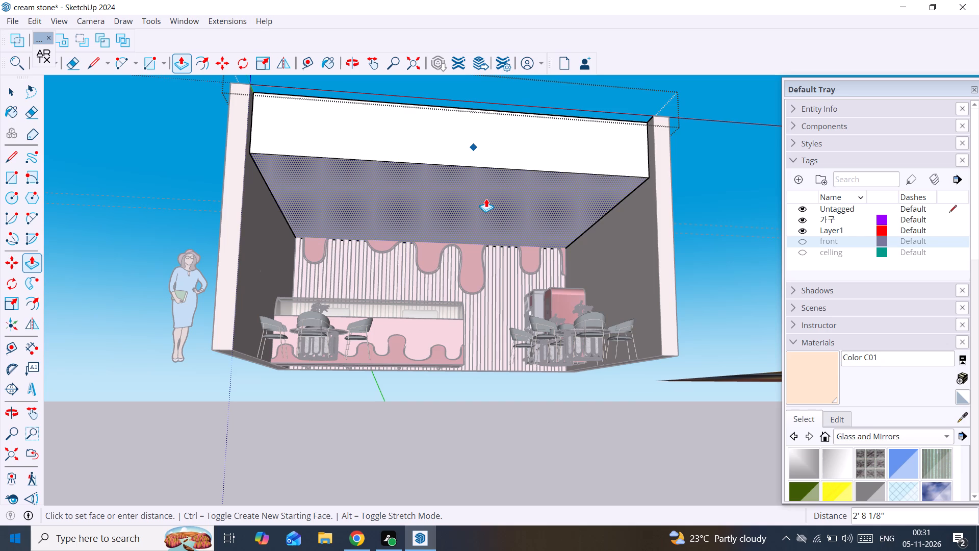
pyautogui.press('8')
pyautogui.hotkey('shift', '"')
pyautogui.press('Return')
pyautogui.press('space')
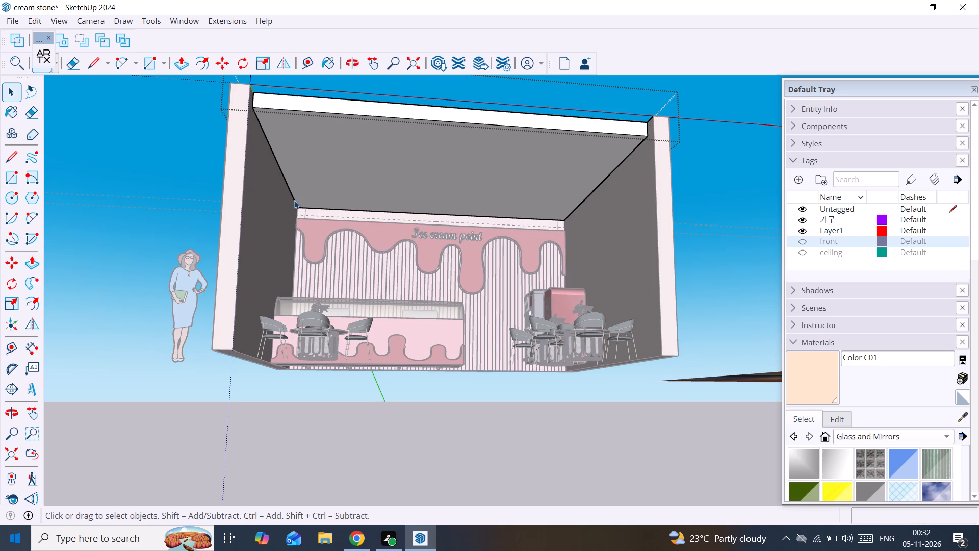
pyautogui.click(147, 104)
# Lower the ceiling group about 9 1/2" from its back corner to the top of the red drip panel.
pyautogui.click(355, 151)
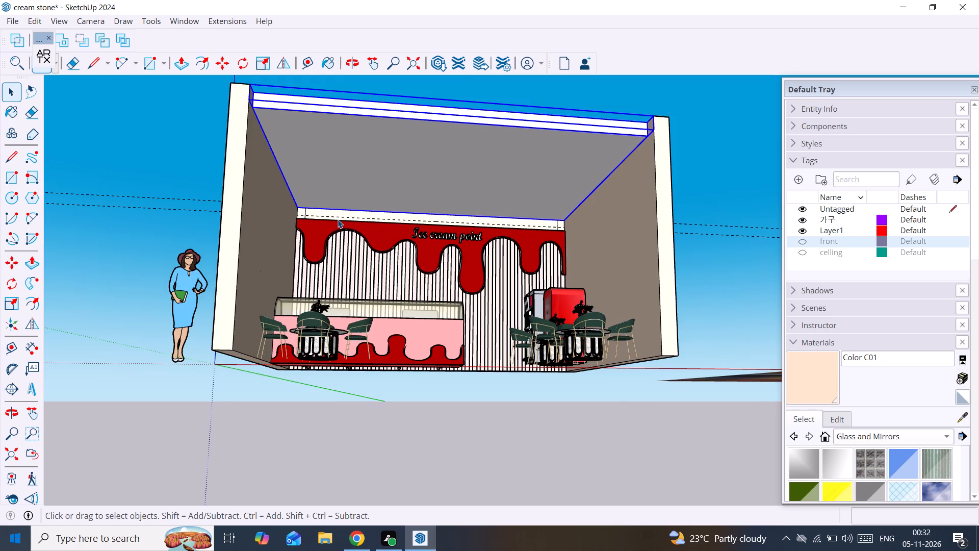
pyautogui.press('m')
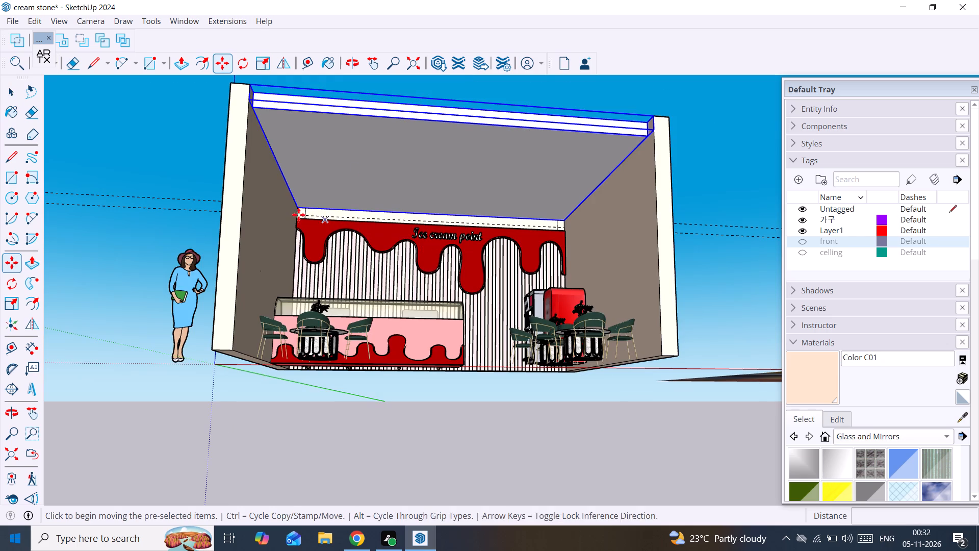
pyautogui.click(297, 210)
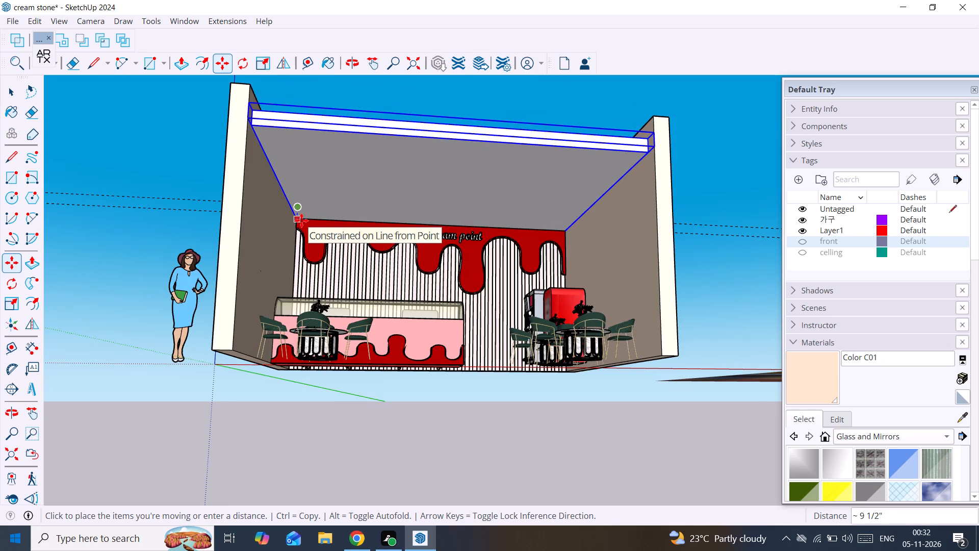
pyautogui.click(301, 220)
pyautogui.moveTo(315, 178); pyautogui.dragTo(272, 368, button='middle')
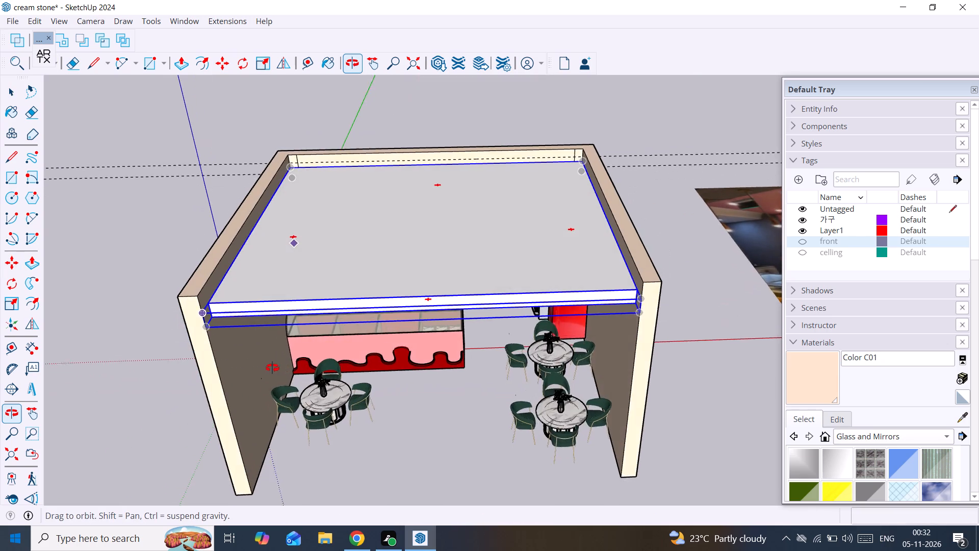
pyautogui.moveTo(272, 368); pyautogui.dragTo(338, 190, button='middle')
# Move the ceiling group about 1' 2 1/2" from its back corner, raising it slightly above the red drip panel.
pyautogui.scroll(3, 329, 210)
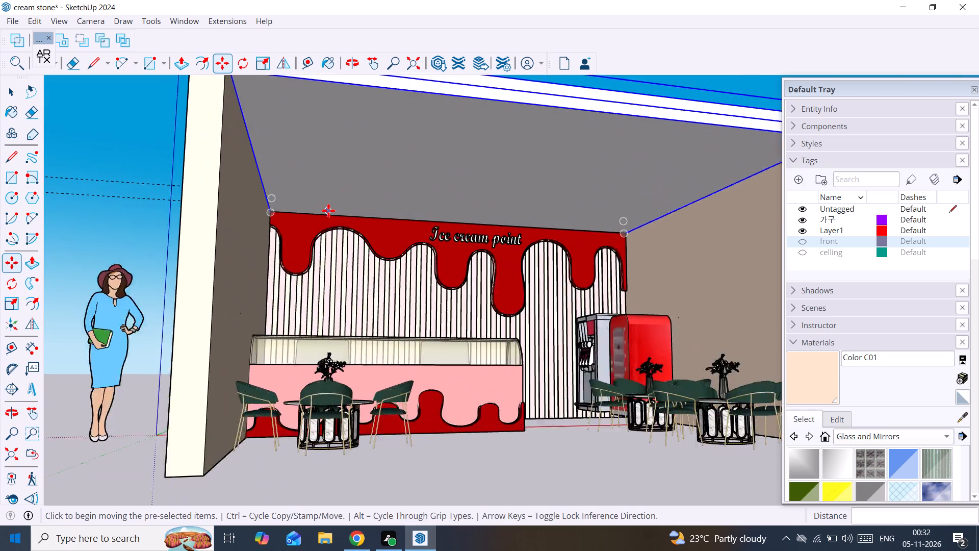
pyautogui.scroll(4, 328, 211)
pyautogui.scroll(6, 246, 198)
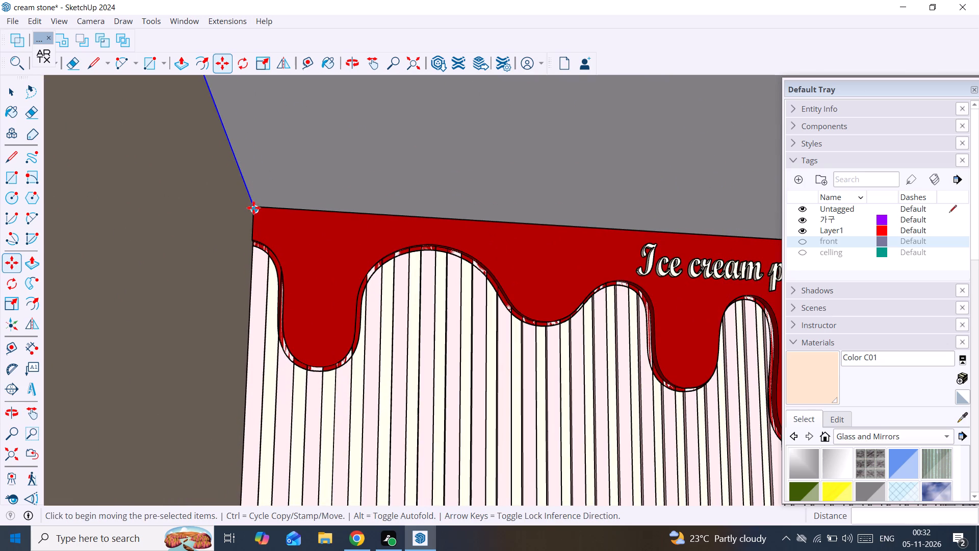
pyautogui.click(256, 212)
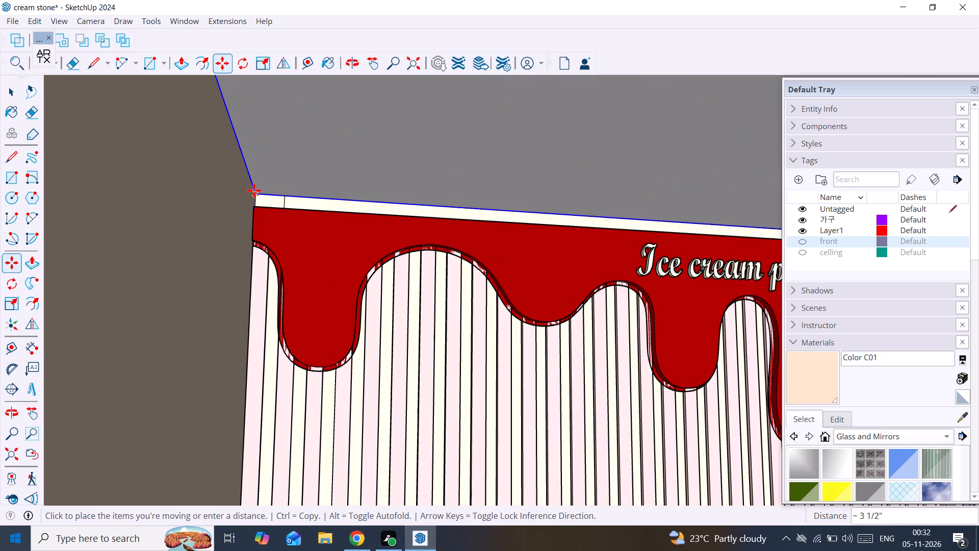
pyautogui.click(253, 192)
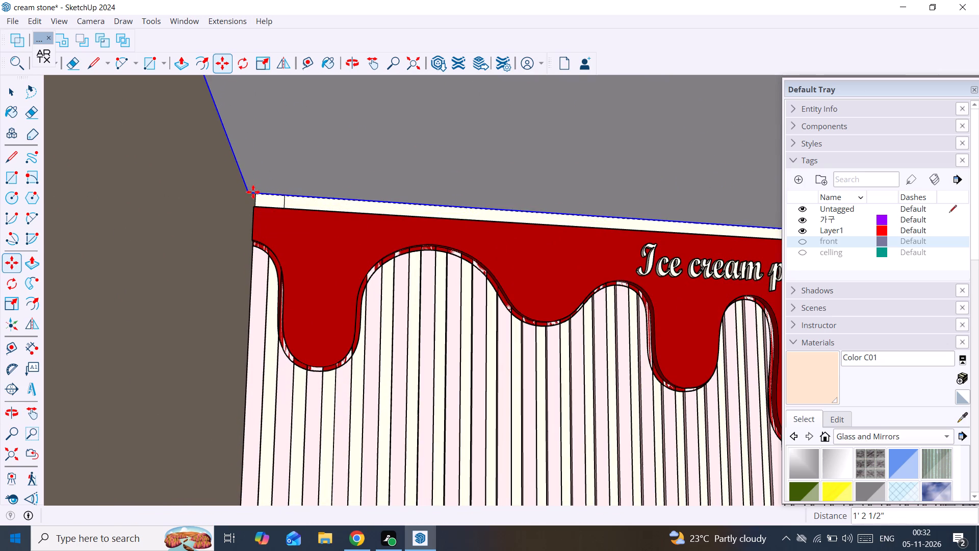
# Examine from above and below how the ceiling slab sits between the side walls and over the back wall.
pyautogui.scroll(-14, 253, 192)
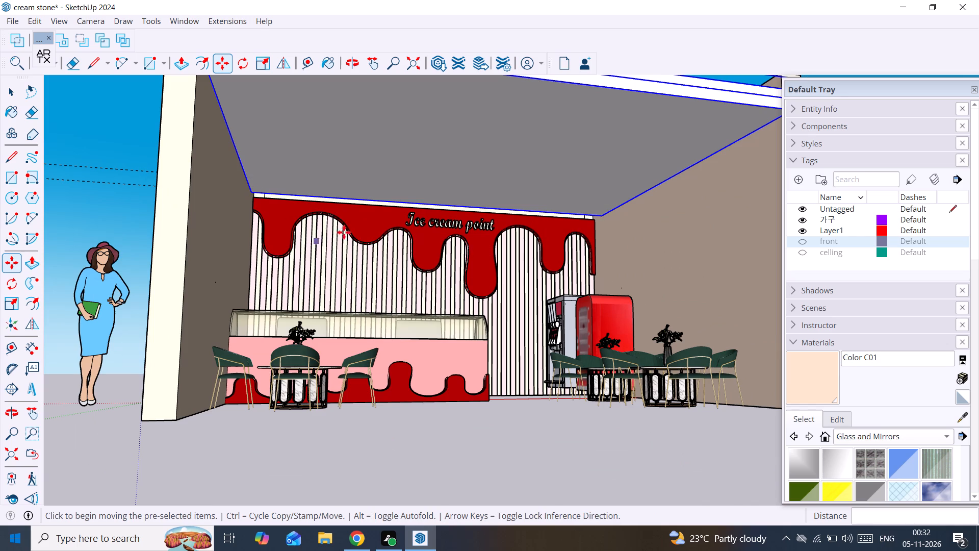
pyautogui.scroll(-3, 425, 240)
pyautogui.moveTo(413, 237); pyautogui.dragTo(396, 297, button='middle')
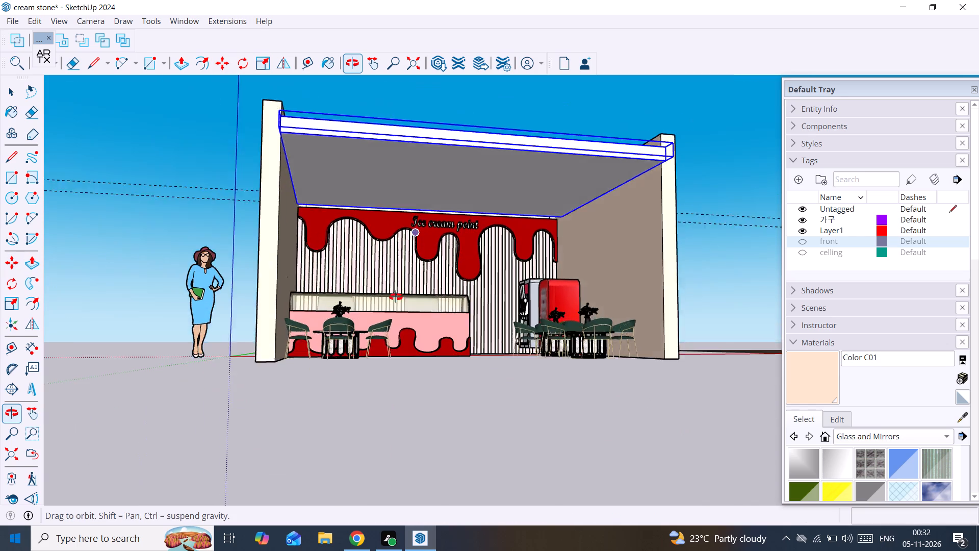
pyautogui.moveTo(396, 297); pyautogui.dragTo(340, 391, button='middle')
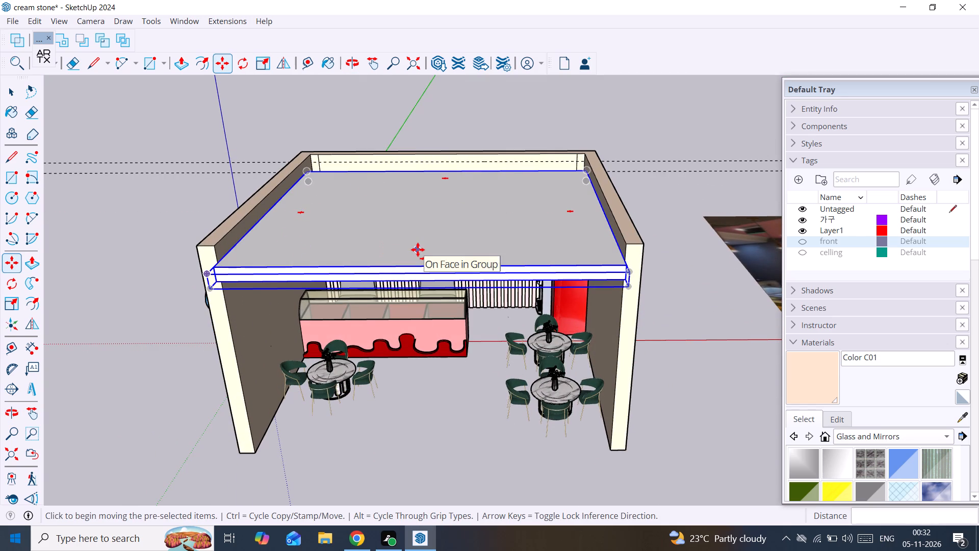
pyautogui.press('space')
pyautogui.press('space')
pyautogui.press('space')
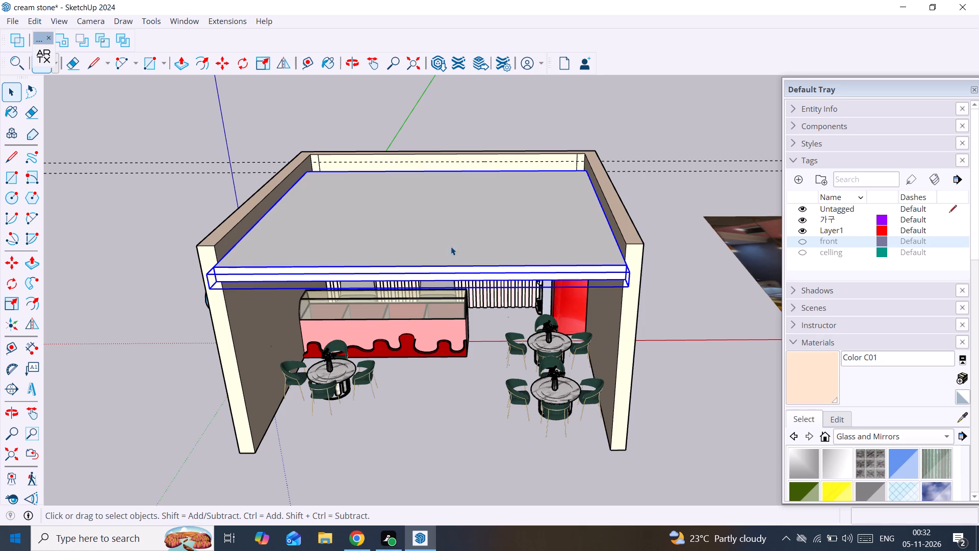
pyautogui.moveTo(372, 243); pyautogui.dragTo(320, 76, button='middle')
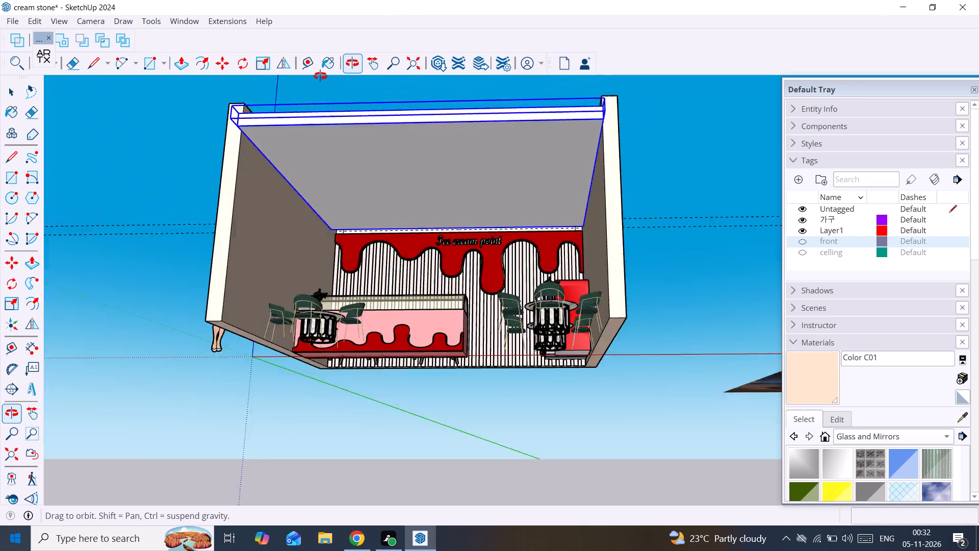
# Examine from below, behind and above how the ceiling slab sits relative to the side walls and the red drip panel.
pyautogui.moveTo(320, 76); pyautogui.dragTo(347, 53, button='middle')
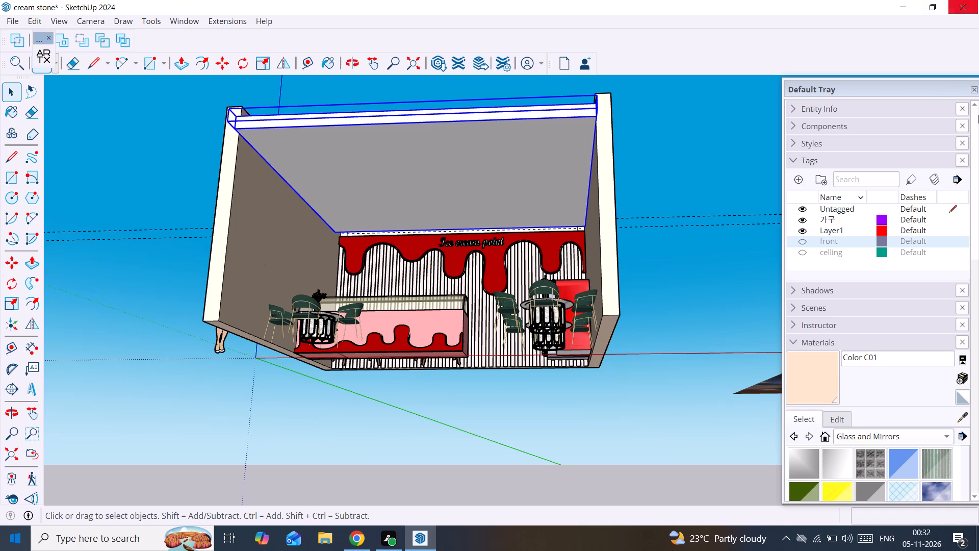
pyautogui.scroll(-2, 975, 132)
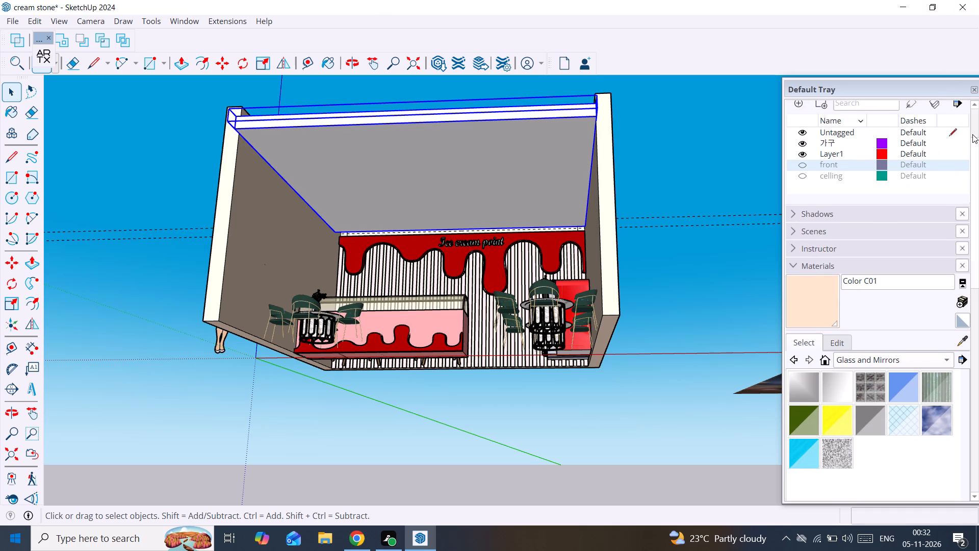
pyautogui.moveTo(305, 299); pyautogui.dragTo(405, 109, button='middle')
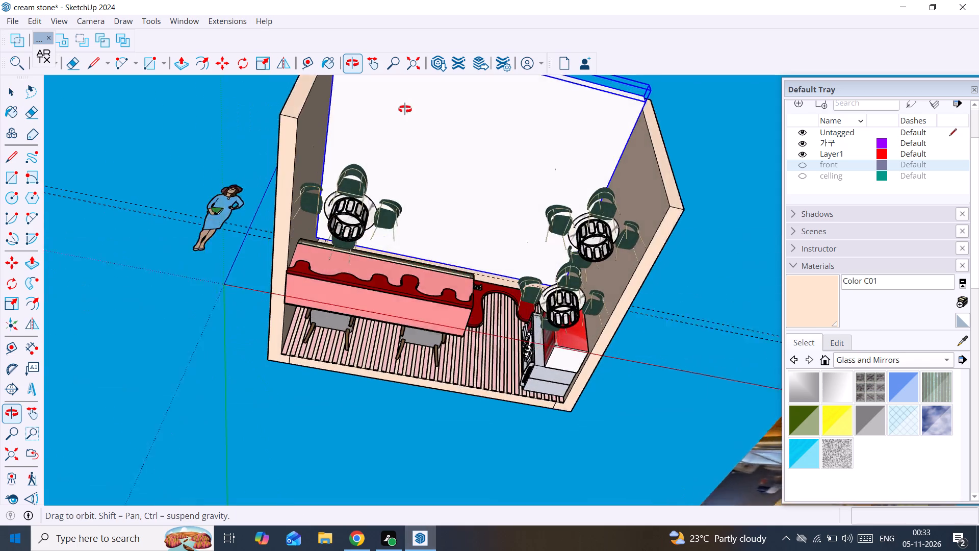
pyautogui.moveTo(405, 109); pyautogui.dragTo(277, 20, button='middle')
pyautogui.scroll(2, 297, 189)
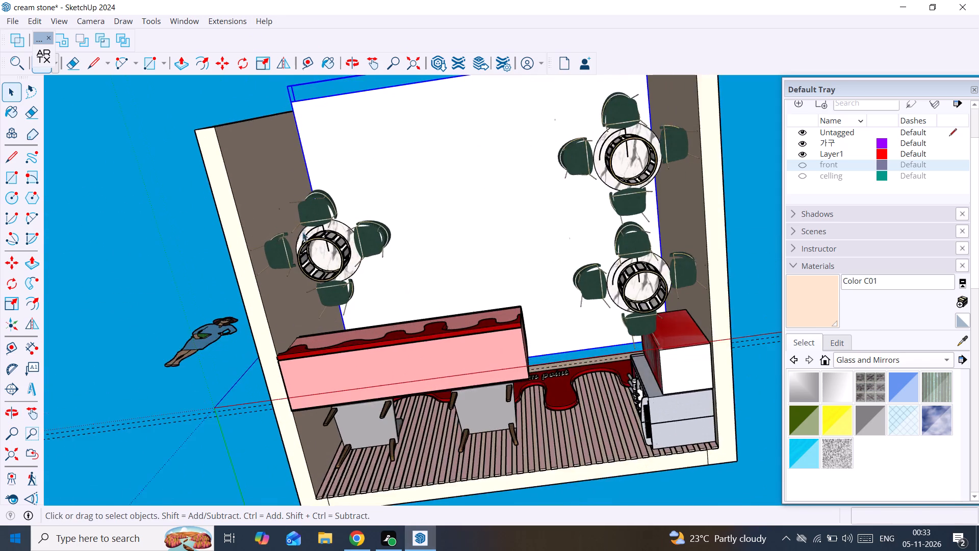
pyautogui.scroll(5, 302, 232)
pyautogui.moveTo(325, 241); pyautogui.dragTo(395, 124, button='middle')
pyautogui.scroll(-4, 401, 128)
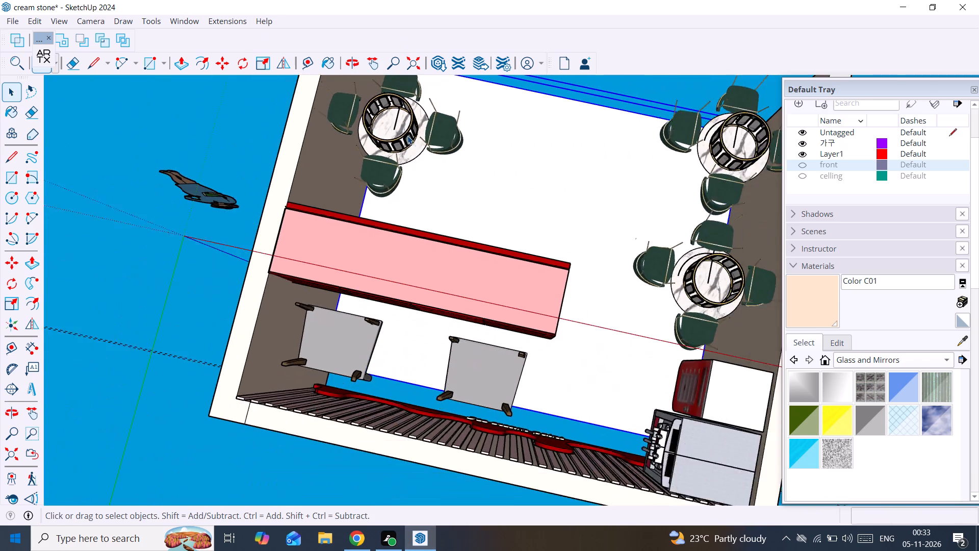
pyautogui.scroll(-4, 407, 136)
pyautogui.moveTo(421, 189); pyautogui.dragTo(409, 550, button='middle')
pyautogui.scroll(-6, 460, 307)
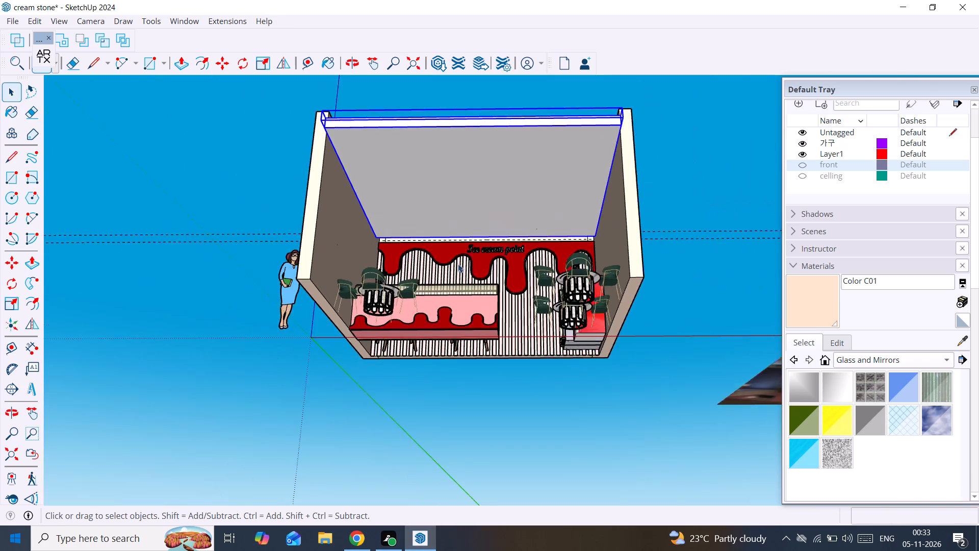
pyautogui.scroll(-1, 458, 264)
pyautogui.moveTo(458, 263); pyautogui.dragTo(541, 520, button='middle')
pyautogui.scroll(3, 556, 309)
pyautogui.scroll(2, 621, 253)
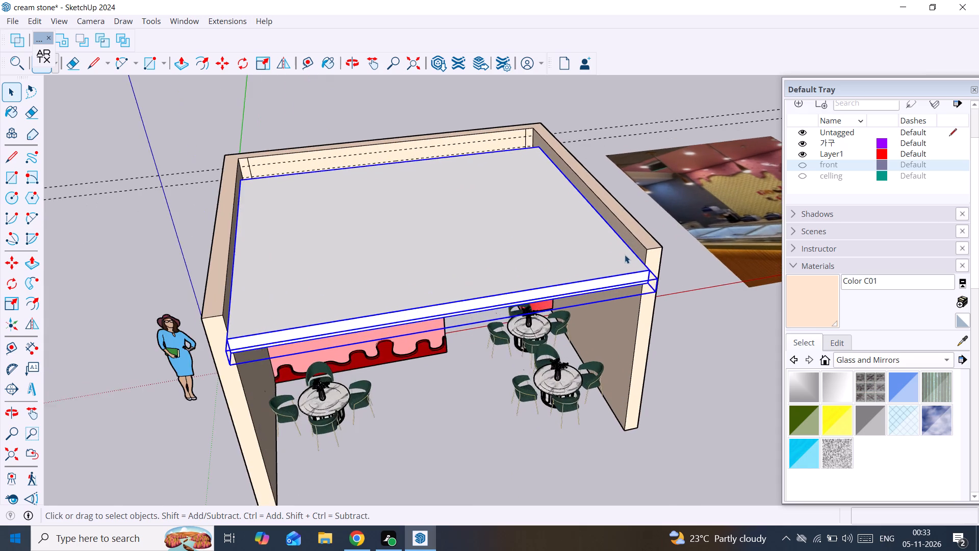
# Move the ceiling group about 1' 2 1/2" from its back corner toward the back wall, over the red drip panel.
pyautogui.moveTo(625, 255); pyautogui.dragTo(139, 434, button='middle')
pyautogui.scroll(4, 536, 291)
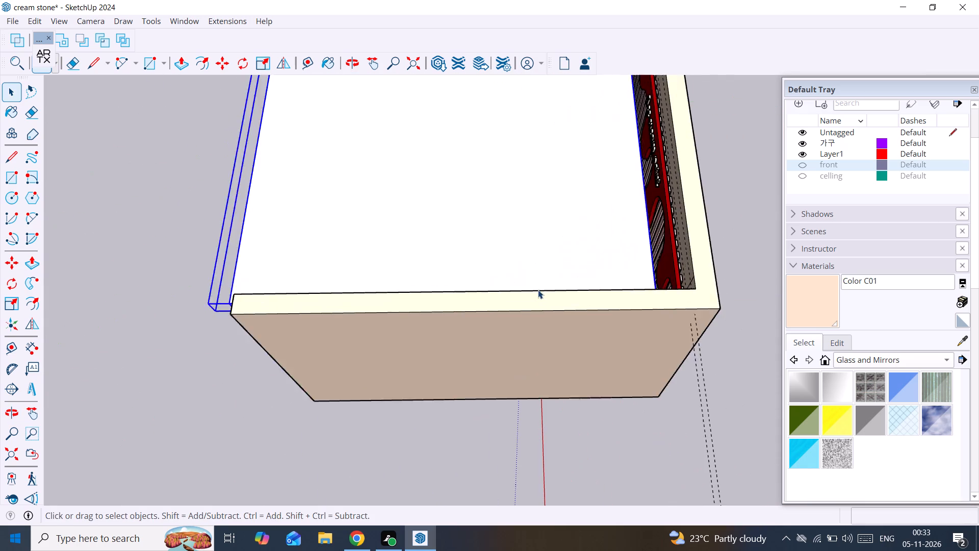
pyautogui.scroll(2, 630, 268)
pyautogui.moveTo(634, 268); pyautogui.dragTo(824, 229, button='middle')
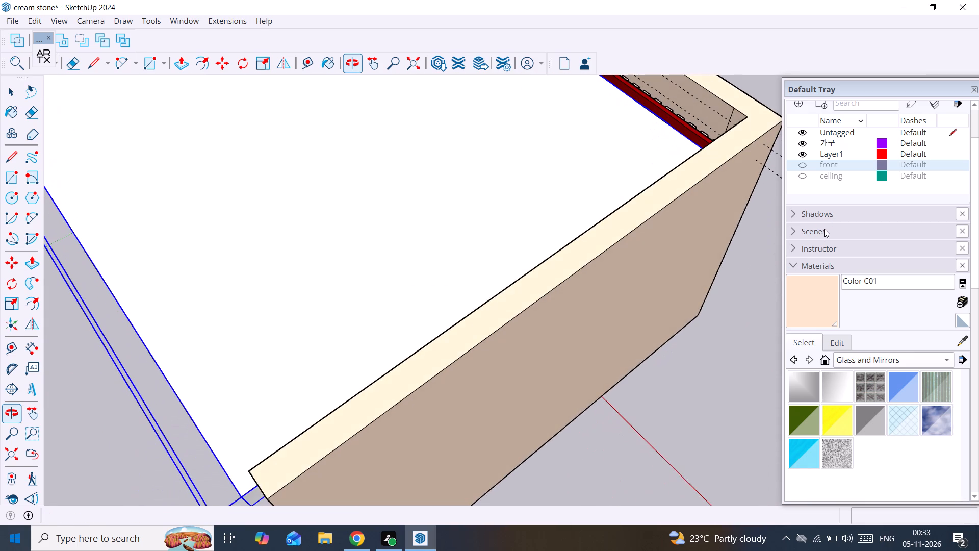
pyautogui.moveTo(772, 155); pyautogui.dragTo(440, 229, button='middle')
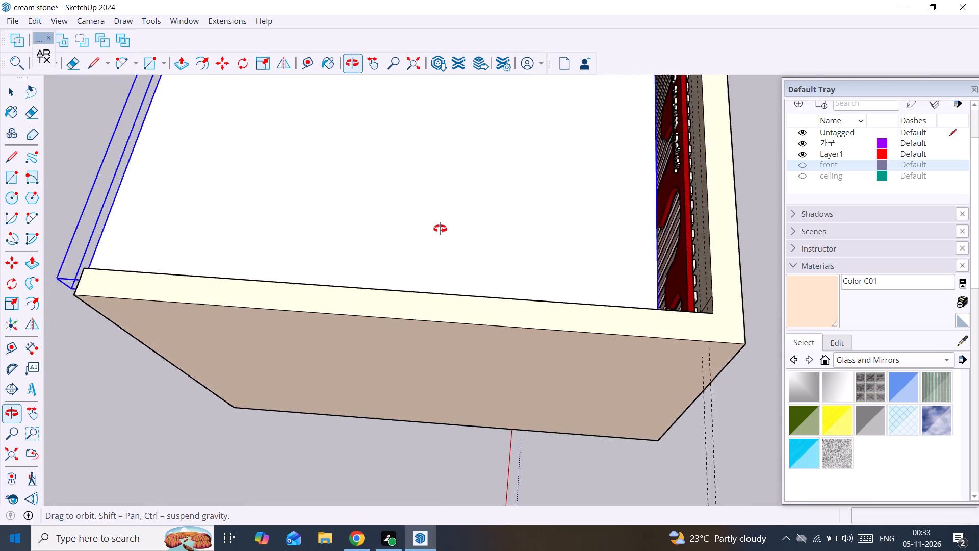
pyautogui.moveTo(440, 229); pyautogui.dragTo(262, 265, button='middle')
pyautogui.scroll(2, 387, 363)
pyautogui.moveTo(444, 439); pyautogui.dragTo(146, 391, button='middle')
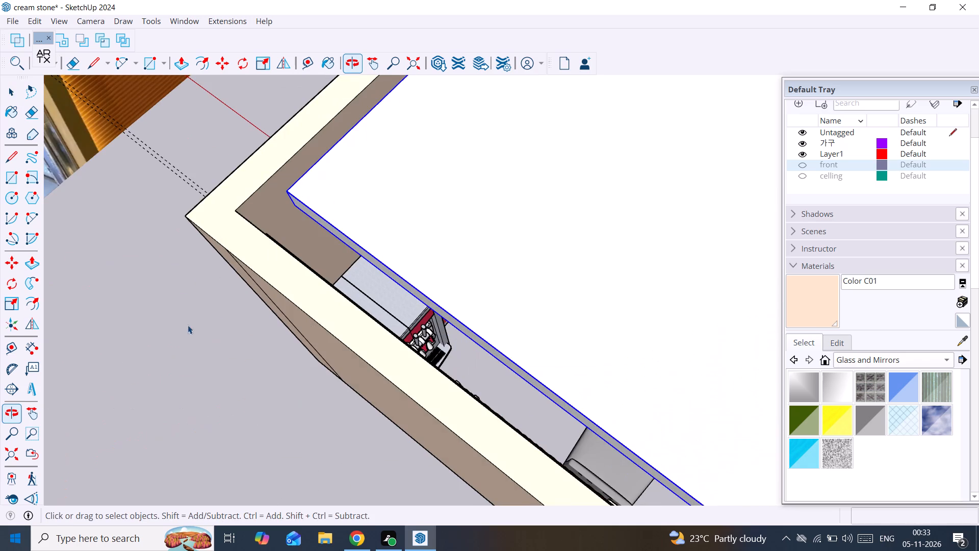
pyautogui.scroll(1, 271, 223)
pyautogui.moveTo(271, 223); pyautogui.dragTo(118, 233, button='middle')
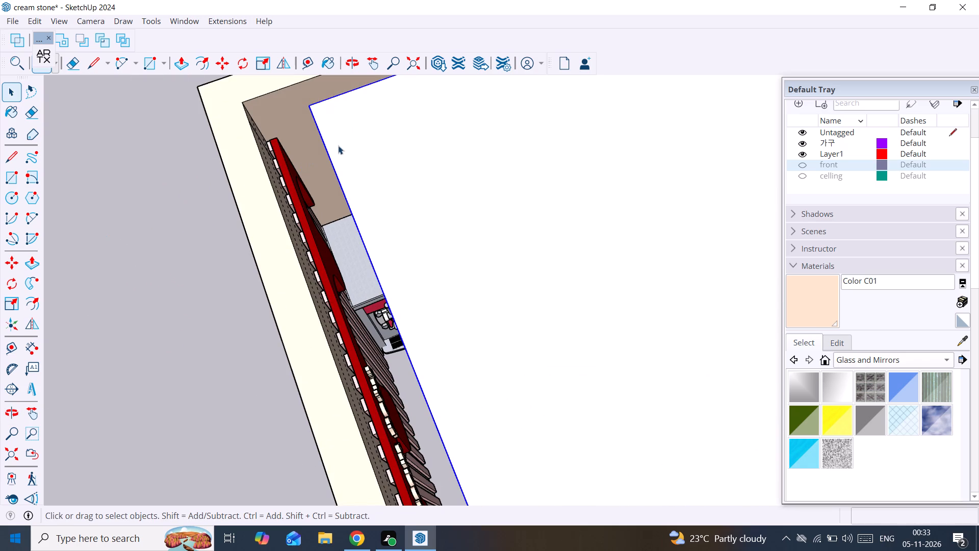
pyautogui.press('m')
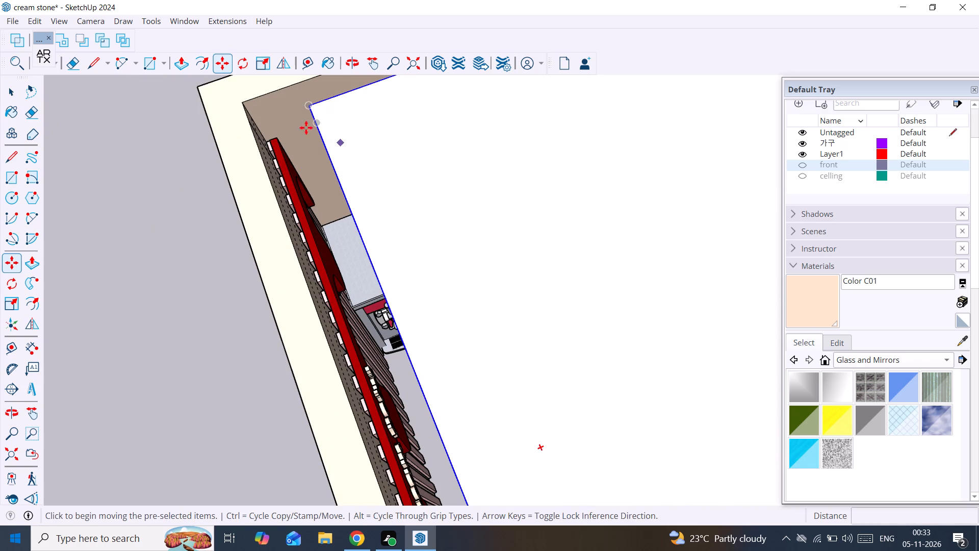
pyautogui.click(310, 106)
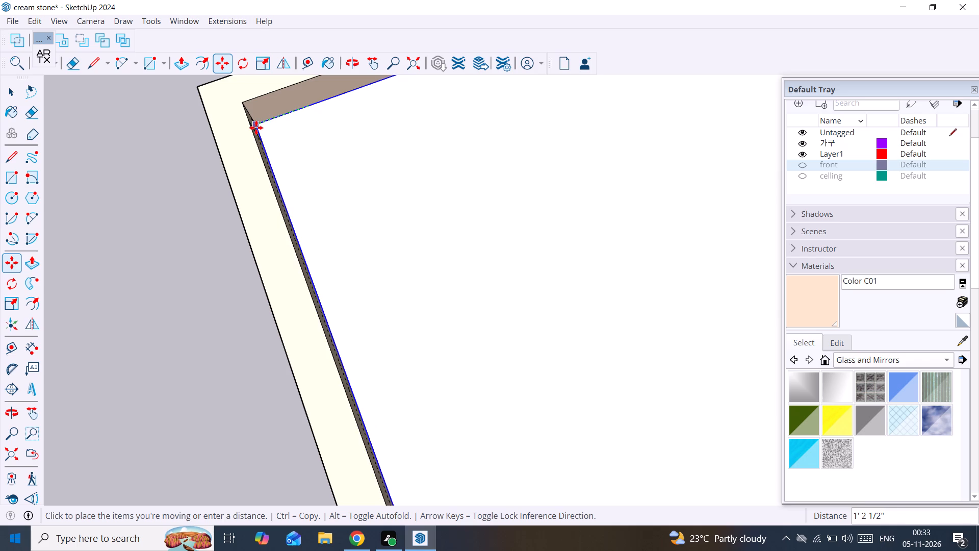
pyautogui.click(256, 128)
# Raise the ceiling group about 3 1/2" from its back corner along the side wall and leave the Move tool.
pyautogui.scroll(1, 302, 123)
pyautogui.moveTo(302, 123); pyautogui.dragTo(151, 124, button='middle')
pyautogui.scroll(-14, 152, 123)
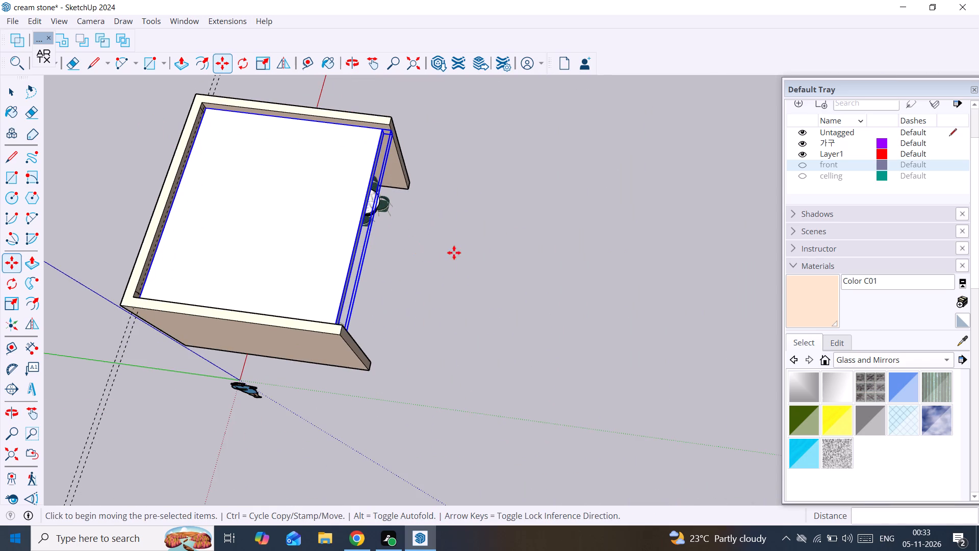
pyautogui.moveTo(439, 254); pyautogui.dragTo(178, 48, button='middle')
pyautogui.scroll(6, 422, 151)
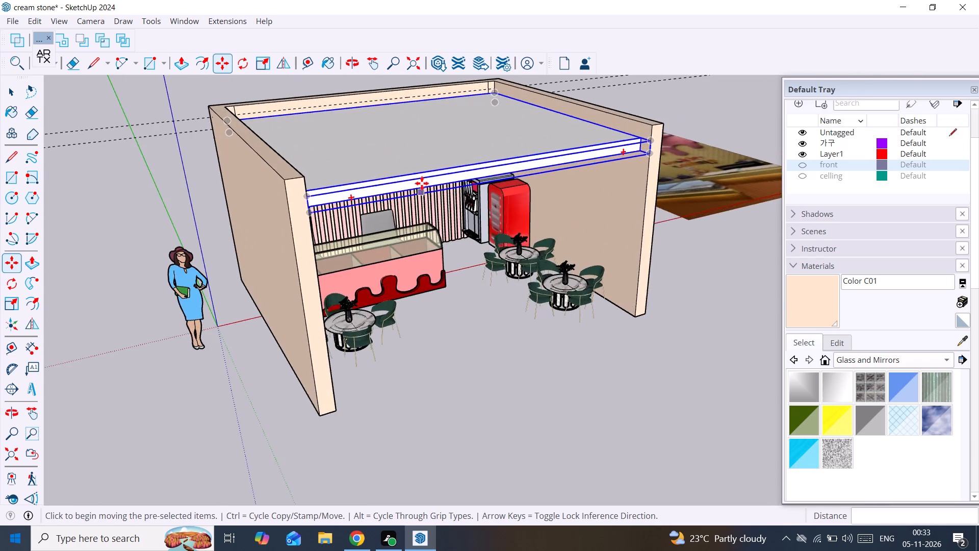
pyautogui.scroll(3, 422, 183)
pyautogui.moveTo(418, 172); pyautogui.dragTo(343, 172, button='middle')
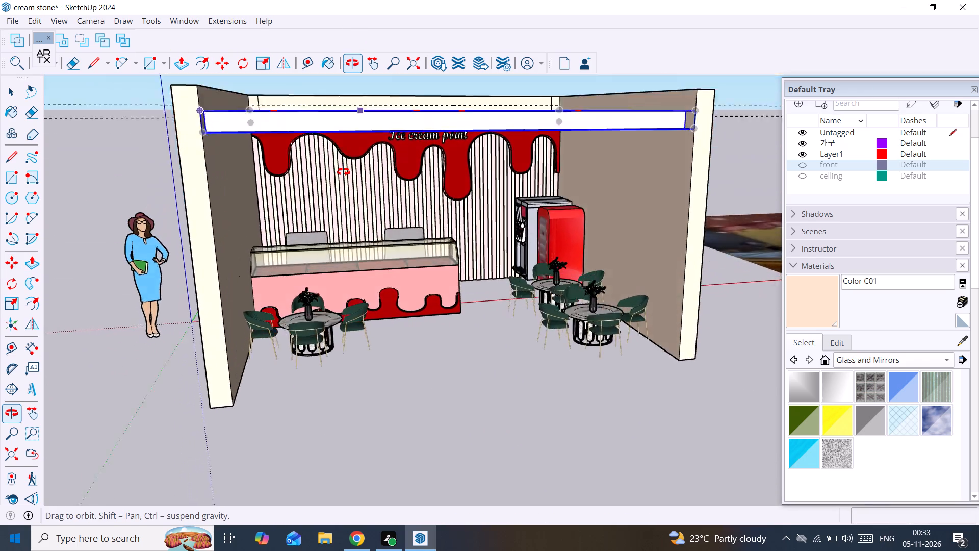
pyautogui.moveTo(343, 172); pyautogui.dragTo(345, 216, button='middle')
pyautogui.scroll(-3, 253, 152)
pyautogui.keyDown('shift'); pyautogui.moveTo(266, 146); pyautogui.dragTo(315, 331, button='middle'); pyautogui.keyUp('shift')
pyautogui.scroll(11, 282, 251)
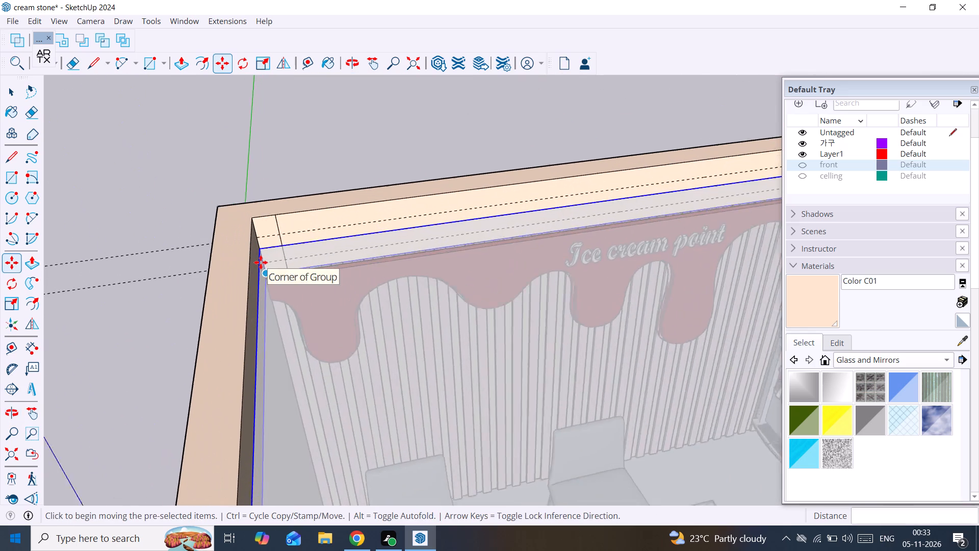
pyautogui.scroll(1, 261, 262)
pyautogui.click(260, 246)
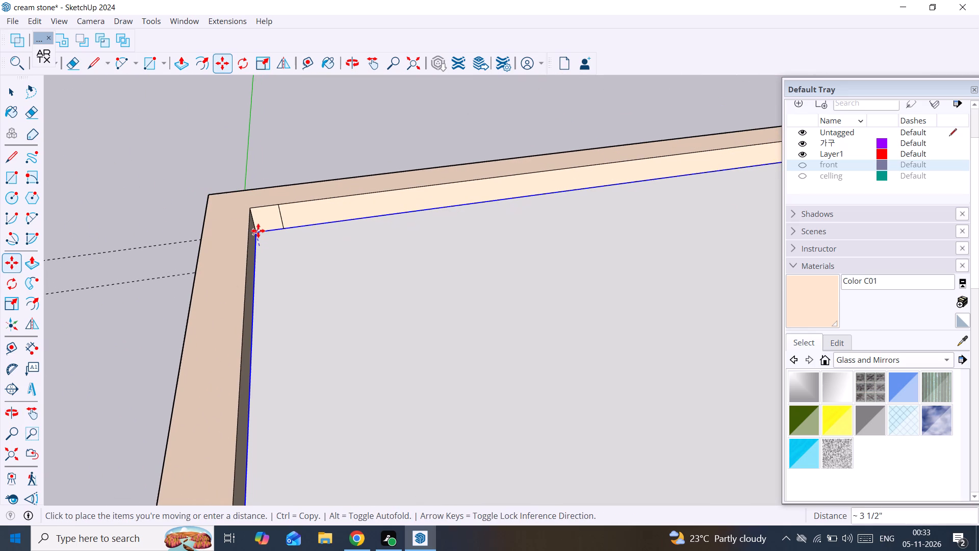
pyautogui.click(258, 231)
pyautogui.scroll(-9, 258, 231)
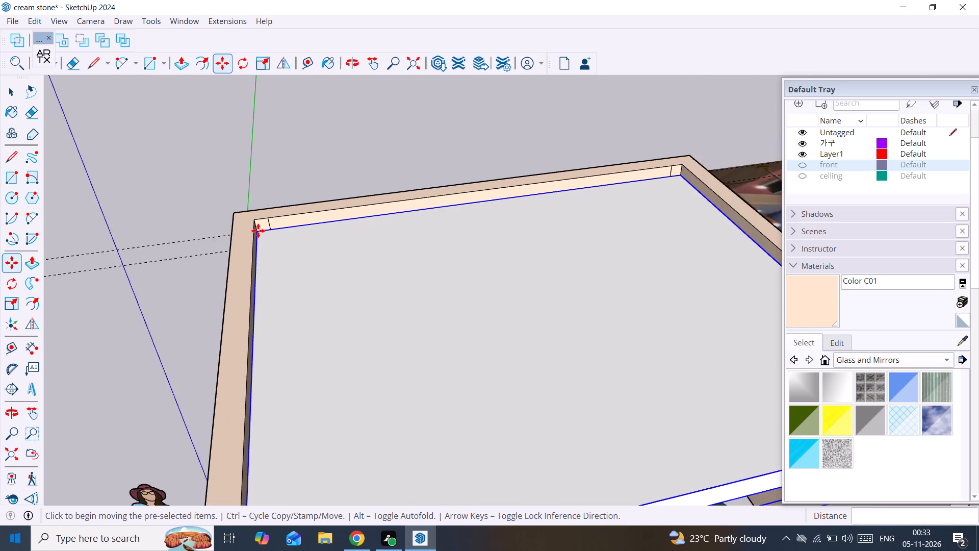
pyautogui.scroll(-8, 258, 231)
pyautogui.moveTo(268, 229); pyautogui.dragTo(257, 54, button='middle')
pyautogui.scroll(3, 317, 283)
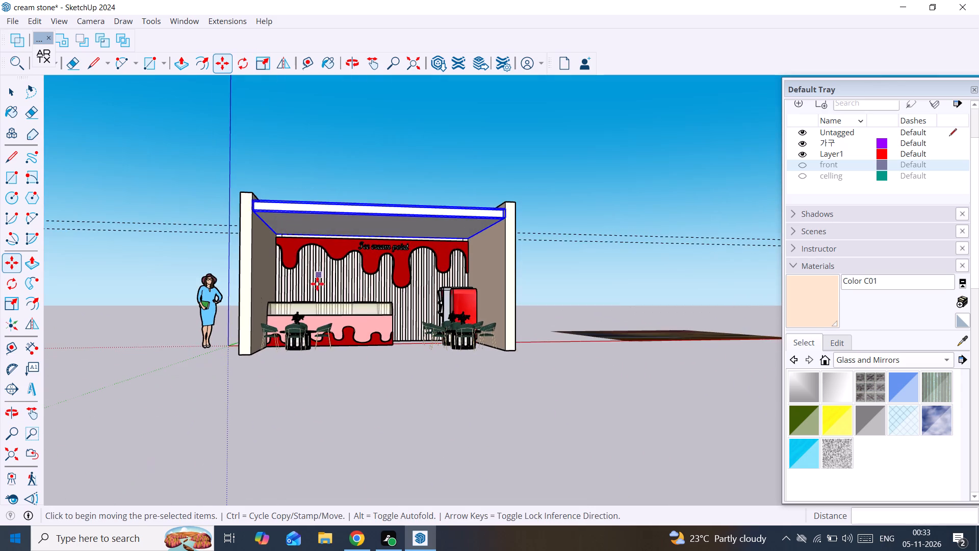
pyautogui.scroll(4, 363, 231)
pyautogui.press('space')
# Open the ceiling group for editing and select the slab's top face for Push/Pull.
pyautogui.scroll(-4, 360, 206)
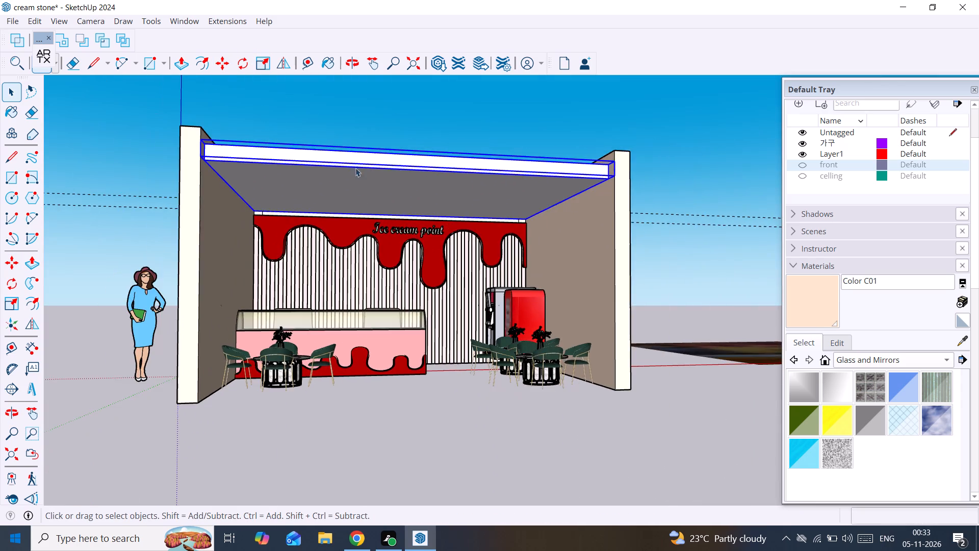
pyautogui.moveTo(352, 156); pyautogui.dragTo(354, 325, button='middle')
pyautogui.click(355, 275)
pyautogui.doubleClick(355, 275)
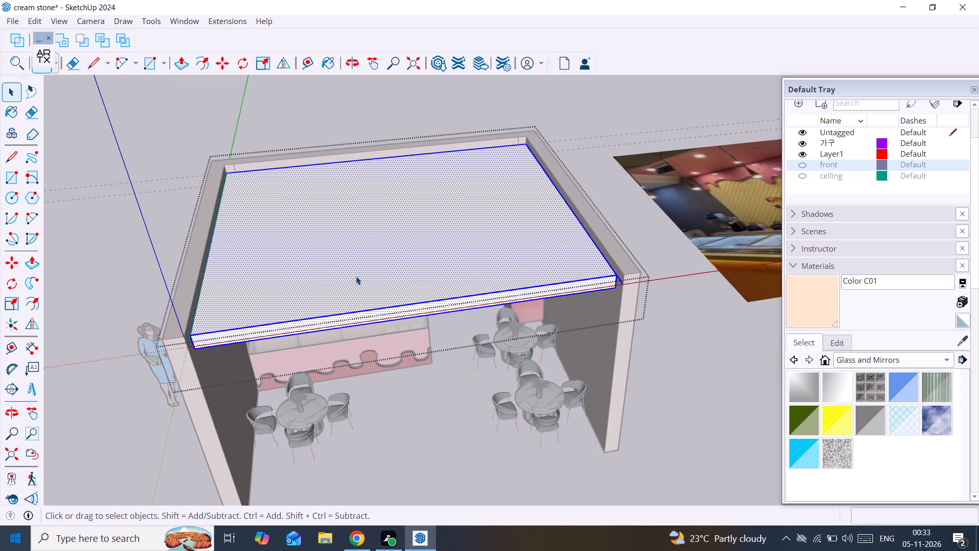
pyautogui.click(356, 276)
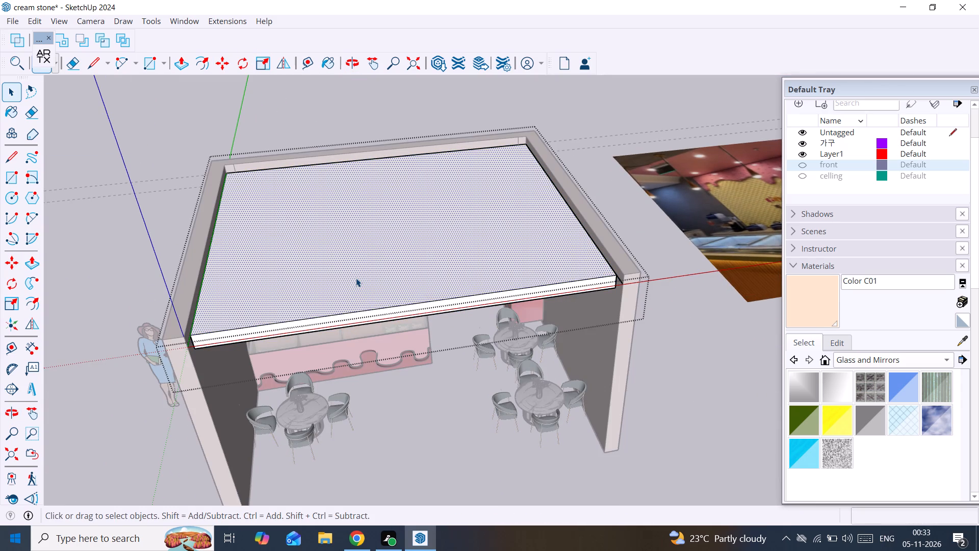
pyautogui.press('p')
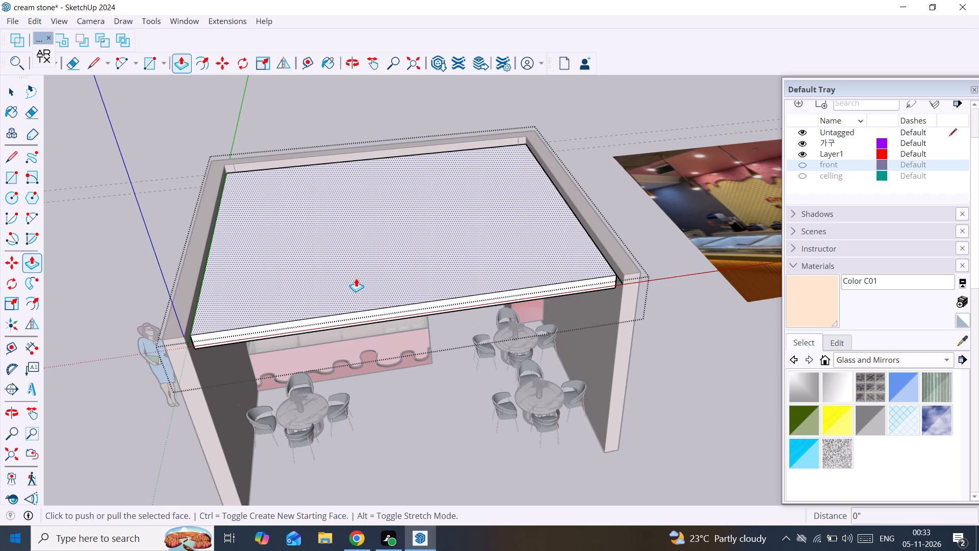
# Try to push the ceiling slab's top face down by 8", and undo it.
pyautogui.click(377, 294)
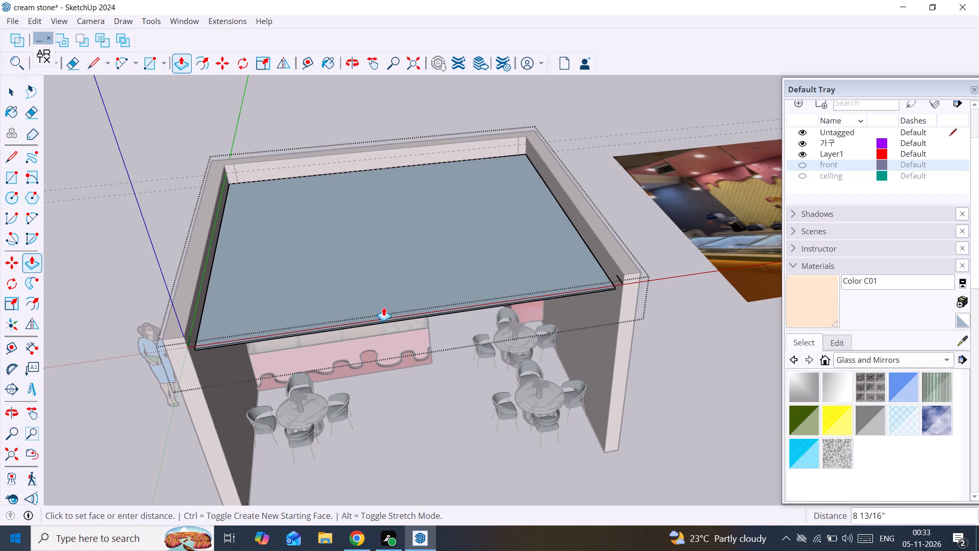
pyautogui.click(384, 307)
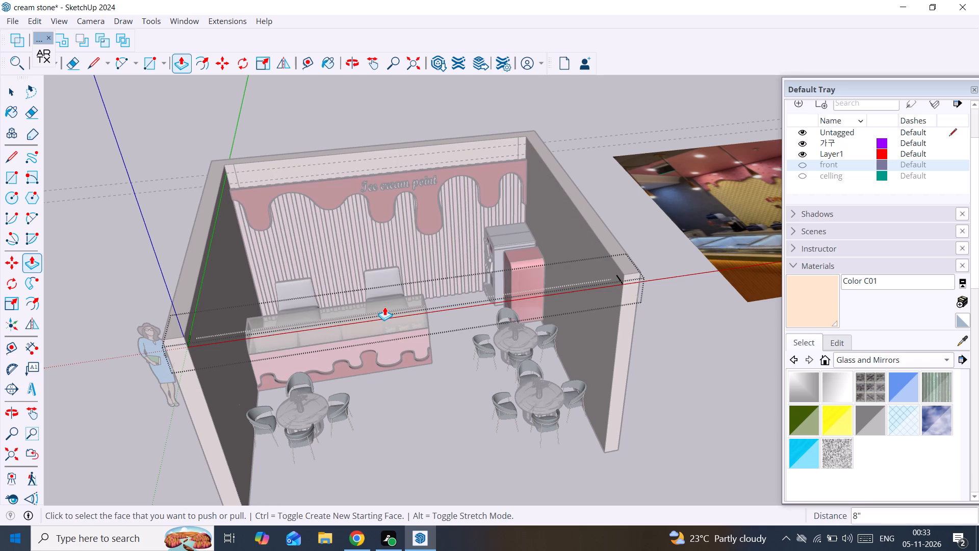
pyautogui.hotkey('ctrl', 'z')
# Thin the ceiling slab by pushing its top face down about 6 5/8" and another 13/16".
pyautogui.click(392, 286)
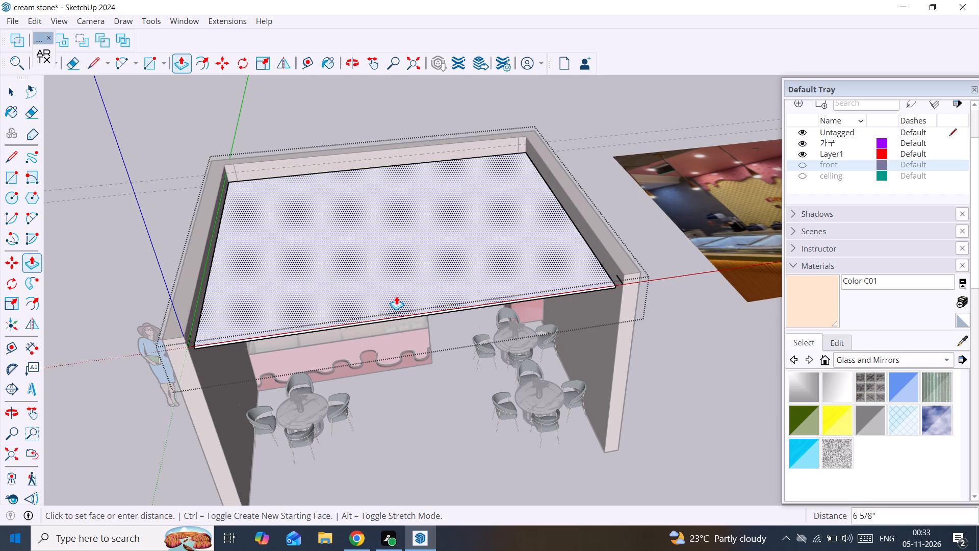
pyautogui.click(396, 296)
pyautogui.scroll(2, 287, 325)
pyautogui.scroll(6, 238, 330)
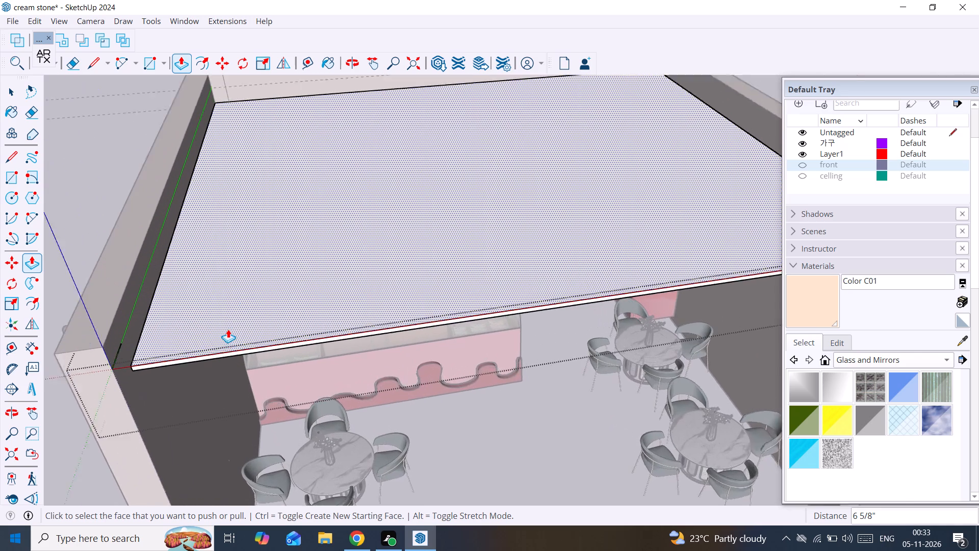
pyautogui.scroll(3, 173, 363)
pyautogui.click(268, 314)
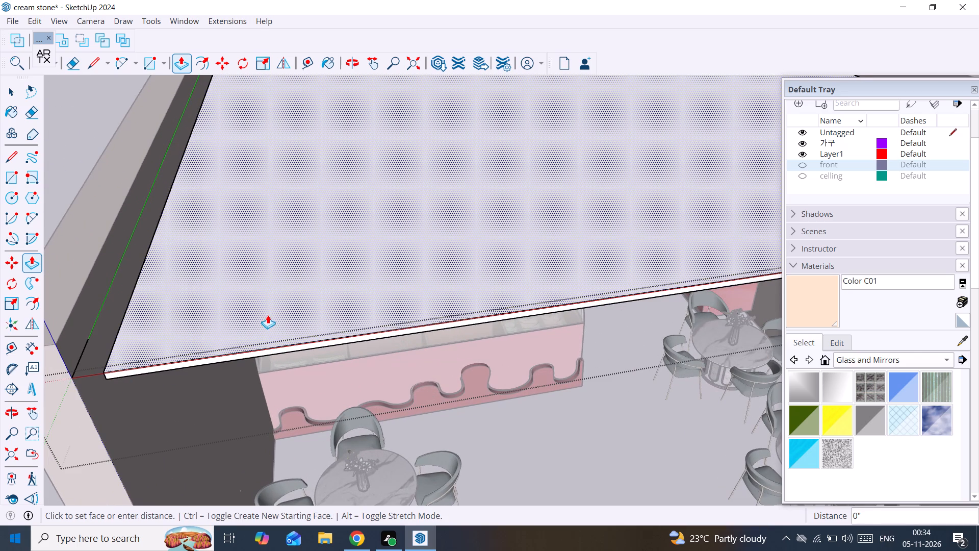
pyautogui.click(268, 317)
pyautogui.scroll(-11, 268, 317)
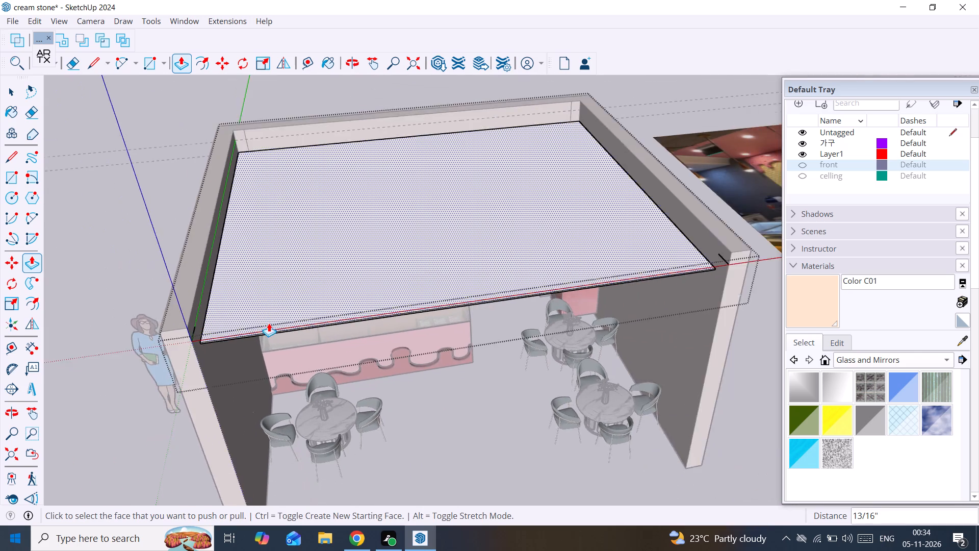
pyautogui.scroll(-2, 269, 323)
# Examine the thinned ceiling slab from the front and from below, along the side walls and the drip panel.
pyautogui.moveTo(276, 297); pyautogui.dragTo(279, 117, button='middle')
pyautogui.moveTo(396, 247); pyautogui.dragTo(403, 289, button='middle')
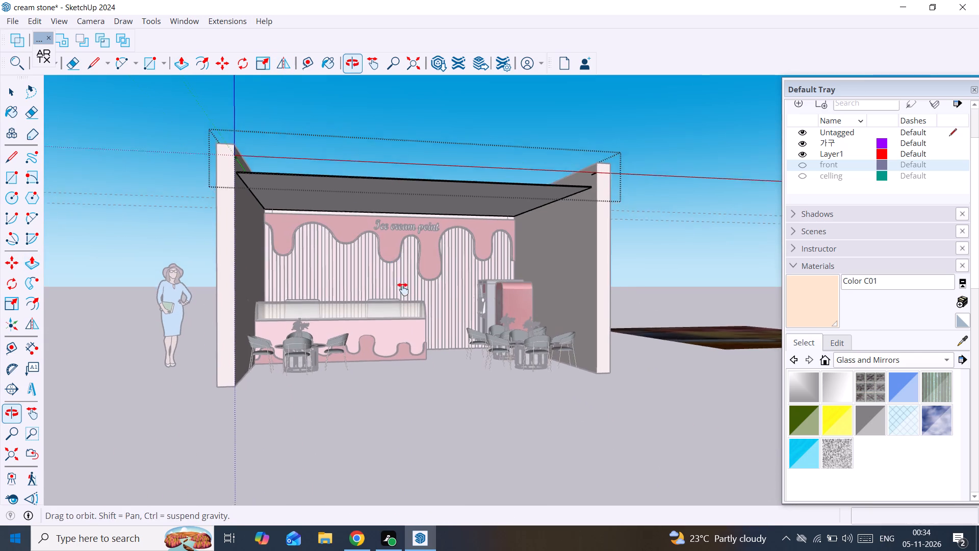
pyautogui.moveTo(403, 289); pyautogui.dragTo(408, 398, button='middle')
pyautogui.moveTo(411, 387); pyautogui.dragTo(351, 196, button='middle')
pyautogui.scroll(2, 346, 363)
pyautogui.moveTo(346, 363); pyautogui.dragTo(378, 326, button='middle')
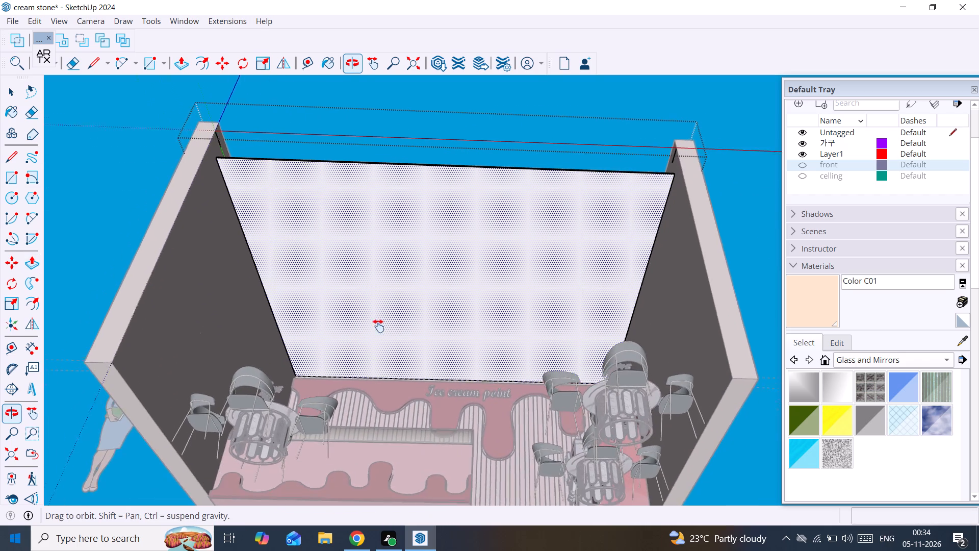
pyautogui.moveTo(378, 326); pyautogui.dragTo(378, 325, button='middle')
pyautogui.moveTo(377, 324); pyautogui.dragTo(459, 411, button='middle')
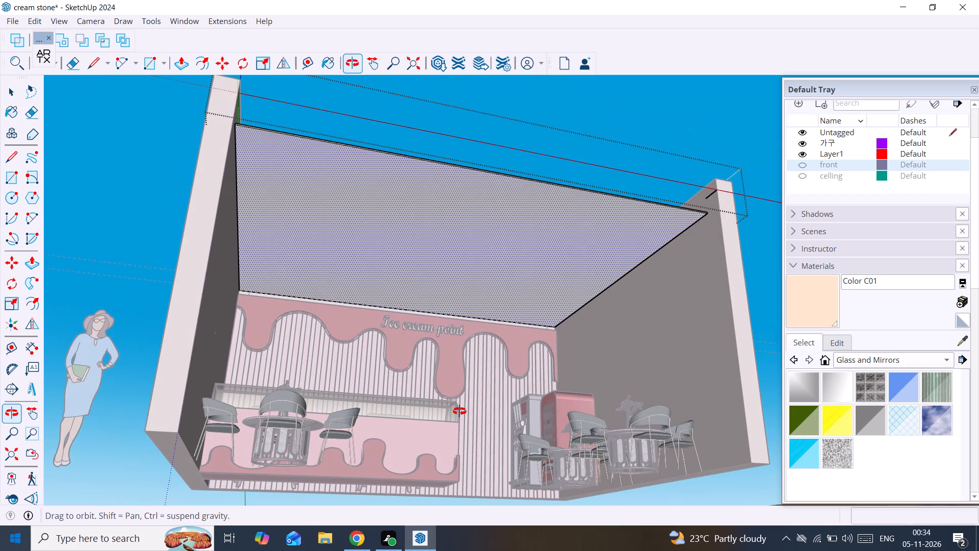
pyautogui.moveTo(459, 411); pyautogui.dragTo(410, 429, button='middle')
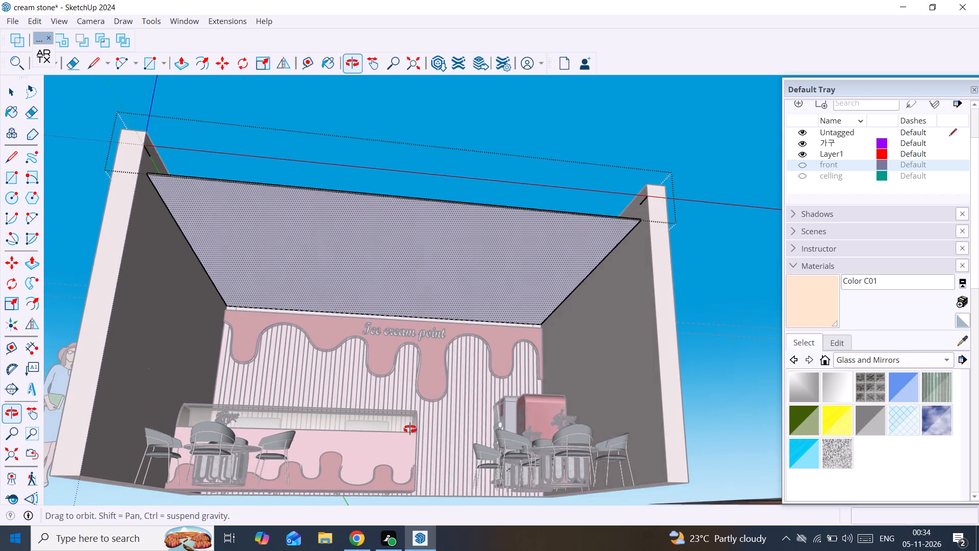
pyautogui.moveTo(410, 429); pyautogui.dragTo(405, 380, button='middle')
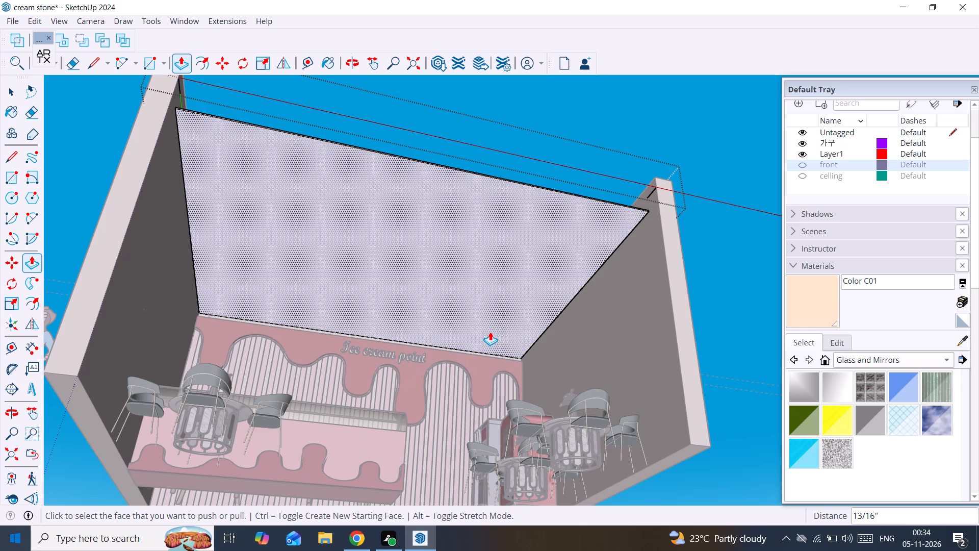
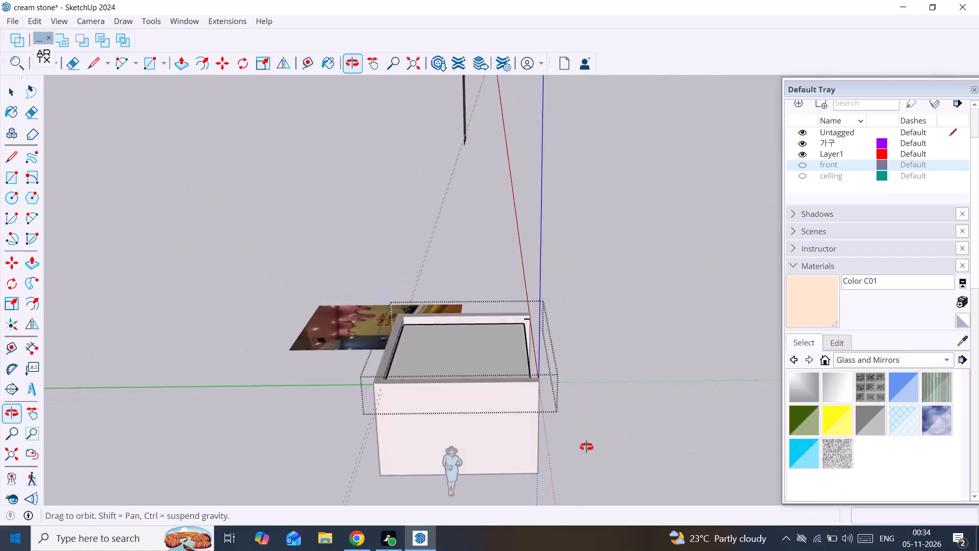
# Push/Pull the ceiling slab's top face up by 18 mm to give the slab its thickness.
pyautogui.scroll(2, 432, 343)
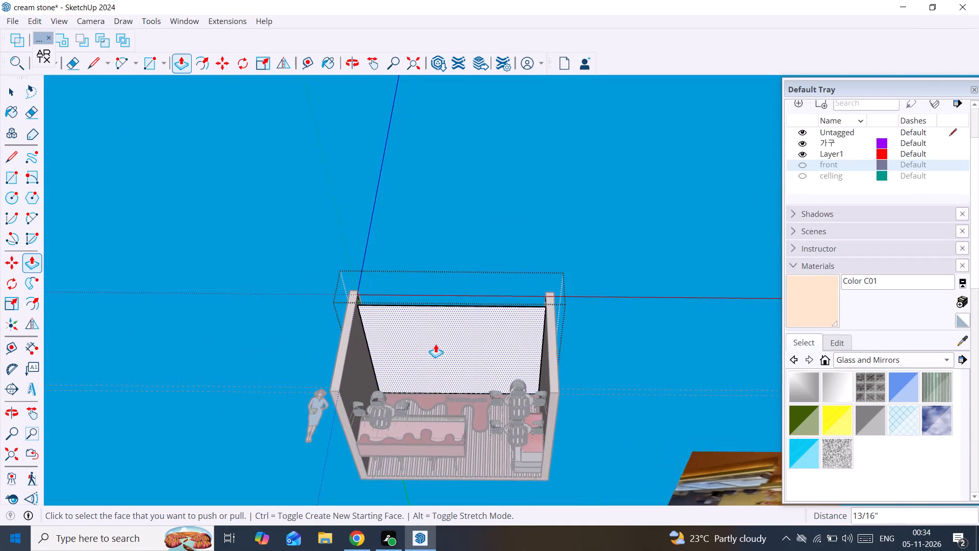
pyautogui.scroll(2, 436, 344)
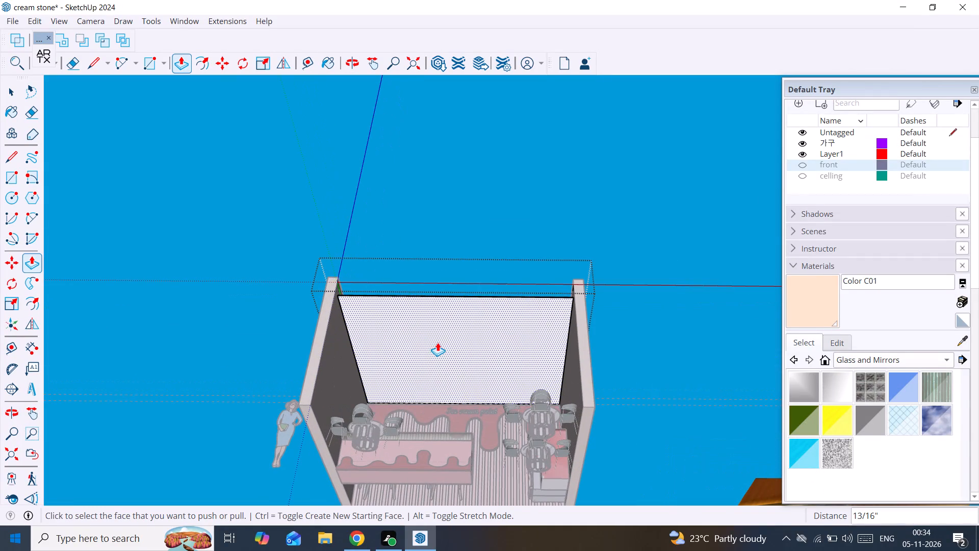
pyautogui.scroll(-3, 437, 342)
pyautogui.moveTo(437, 342); pyautogui.dragTo(460, 550, button='middle')
pyautogui.scroll(5, 441, 246)
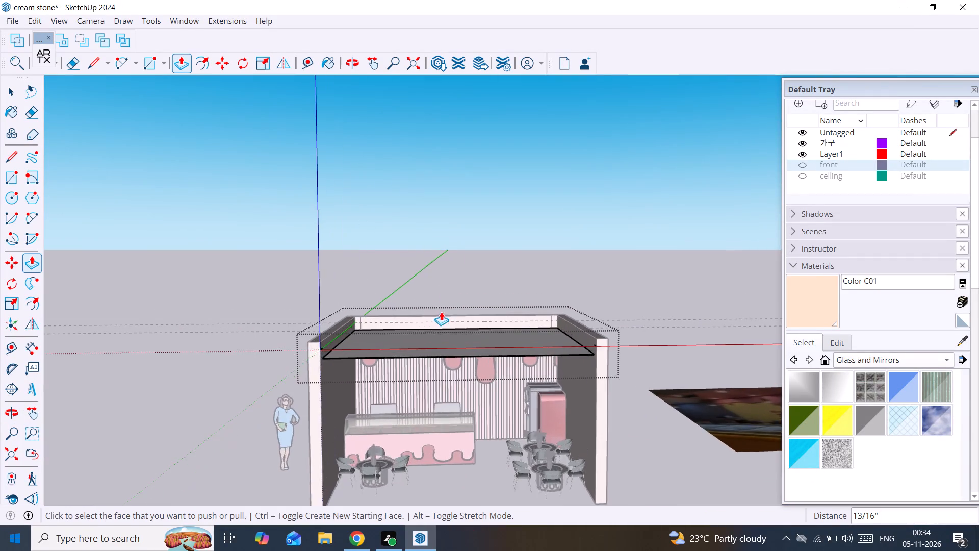
pyautogui.moveTo(441, 313); pyautogui.dragTo(427, 425, button='middle')
pyautogui.click(424, 373)
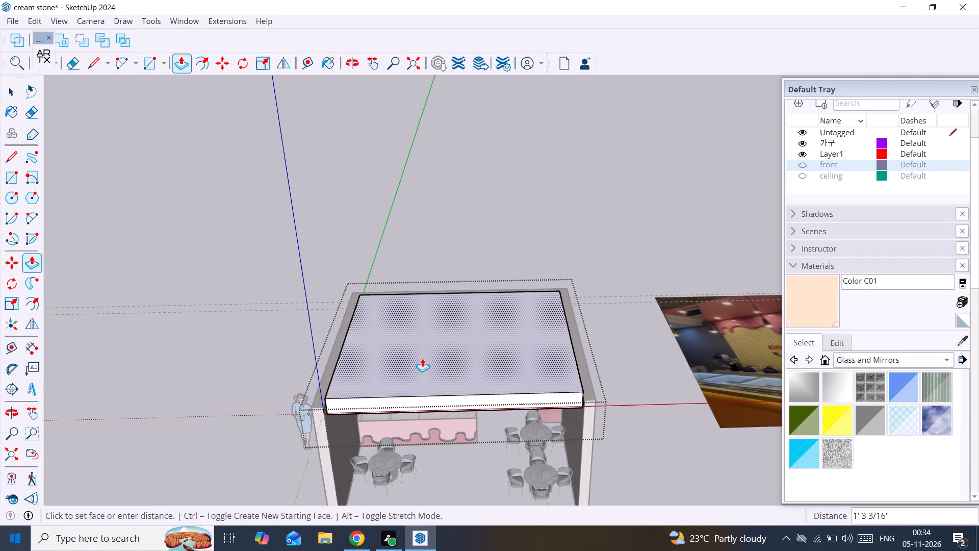
pyautogui.write('18mm')
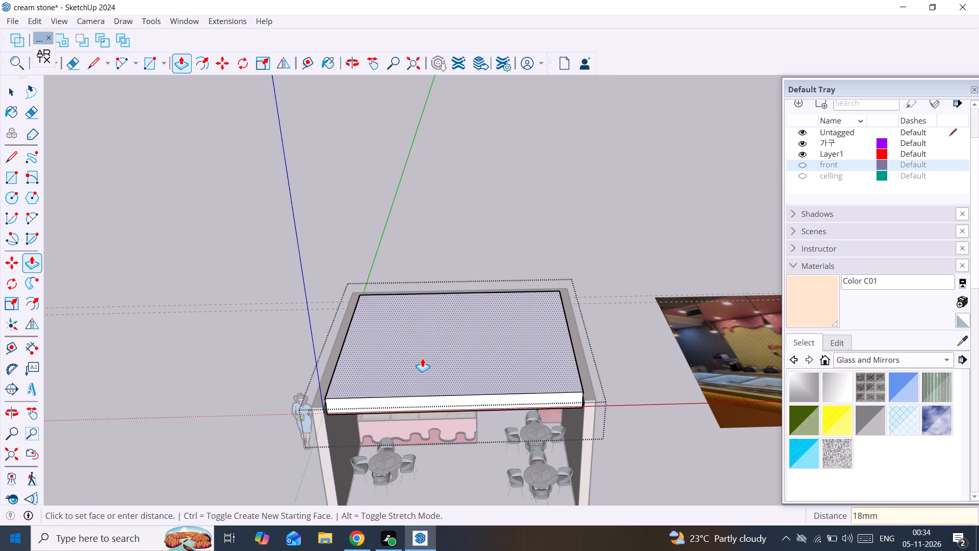
pyautogui.press('Return')
pyautogui.press('space')
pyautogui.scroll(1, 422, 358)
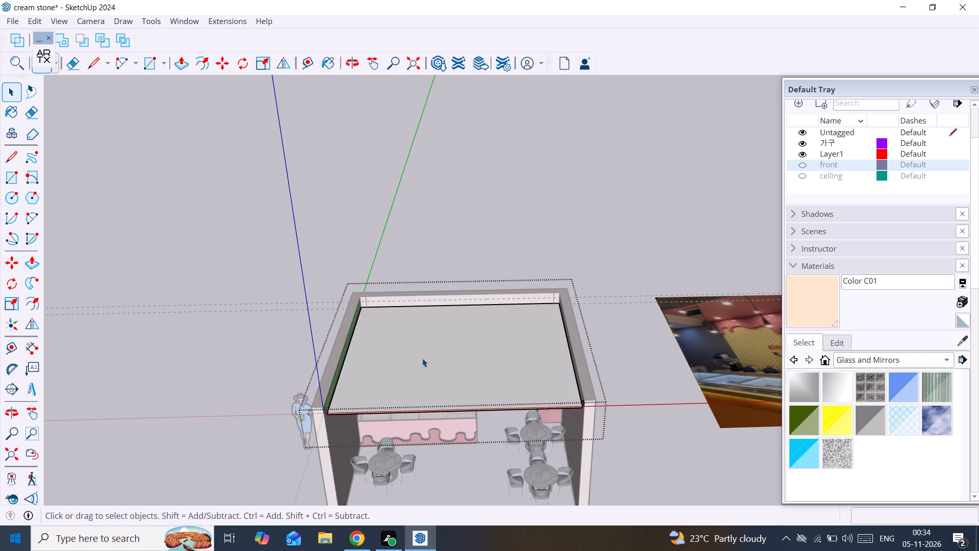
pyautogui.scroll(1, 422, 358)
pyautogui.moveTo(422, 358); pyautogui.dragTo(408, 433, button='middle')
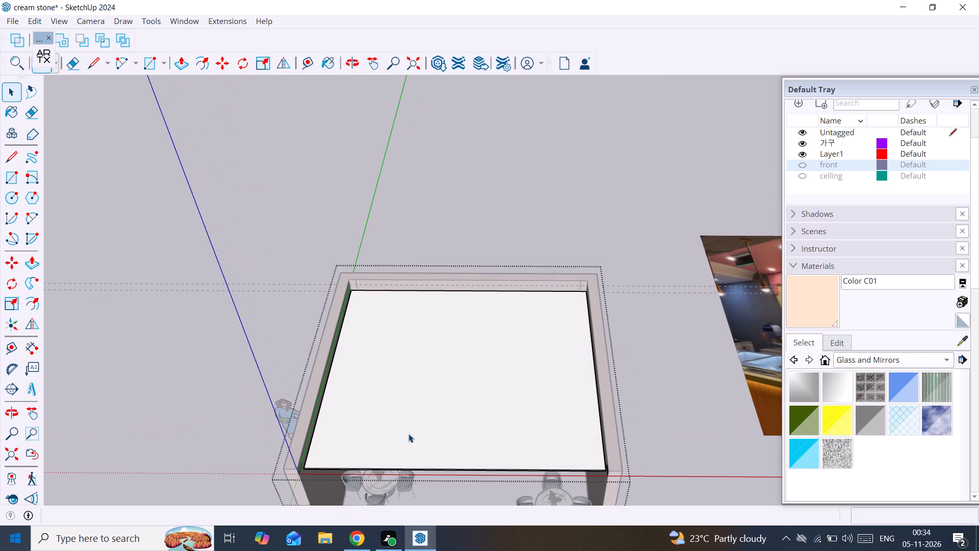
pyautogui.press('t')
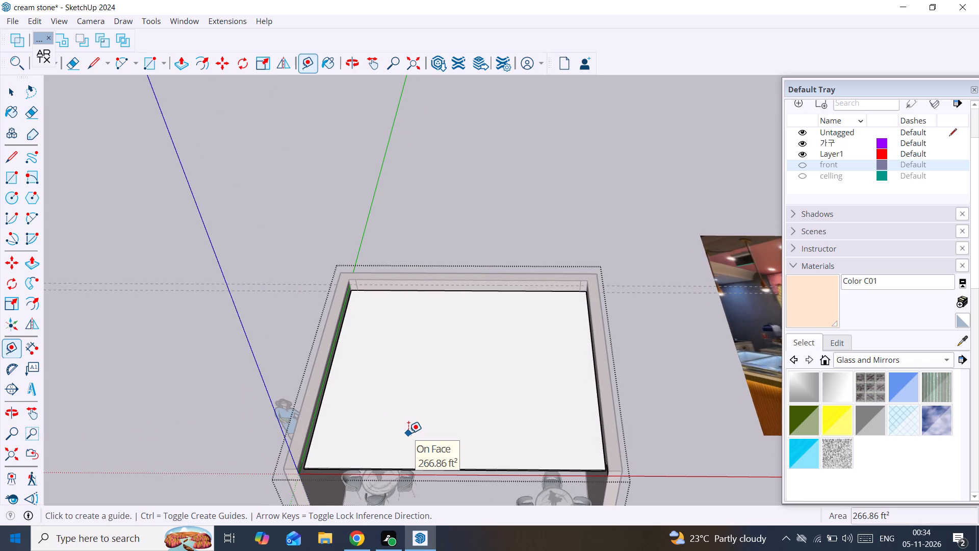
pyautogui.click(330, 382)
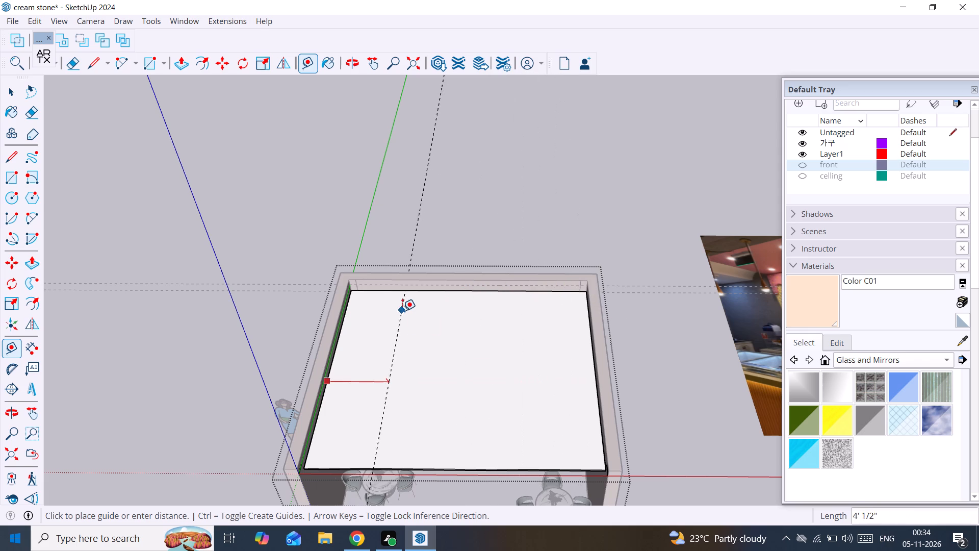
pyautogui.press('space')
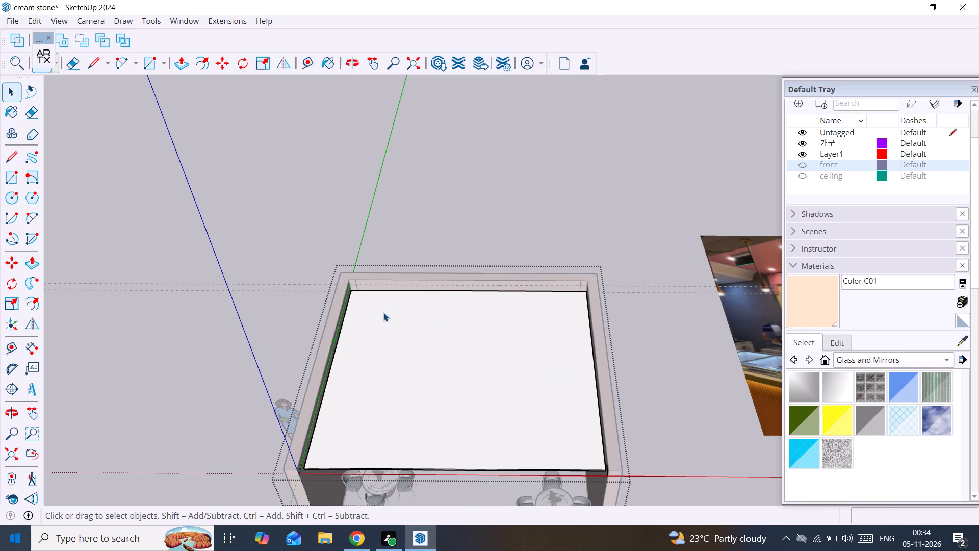
# Place a guide line on the ceiling slab's top face, about 5' 2 5/16" in from the back edge's midpoint.
pyautogui.press('t')
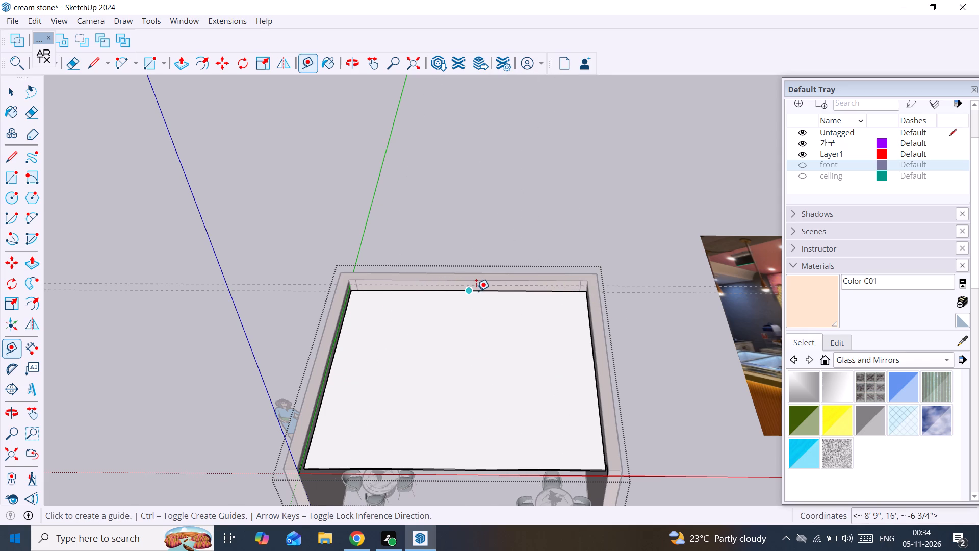
pyautogui.moveTo(467, 291); pyautogui.dragTo(467, 297)
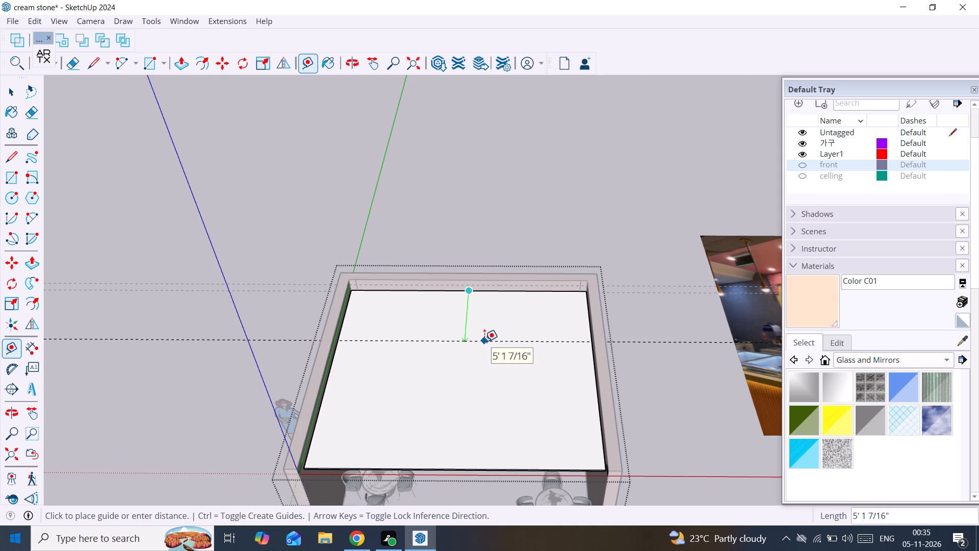
pyautogui.click(462, 342)
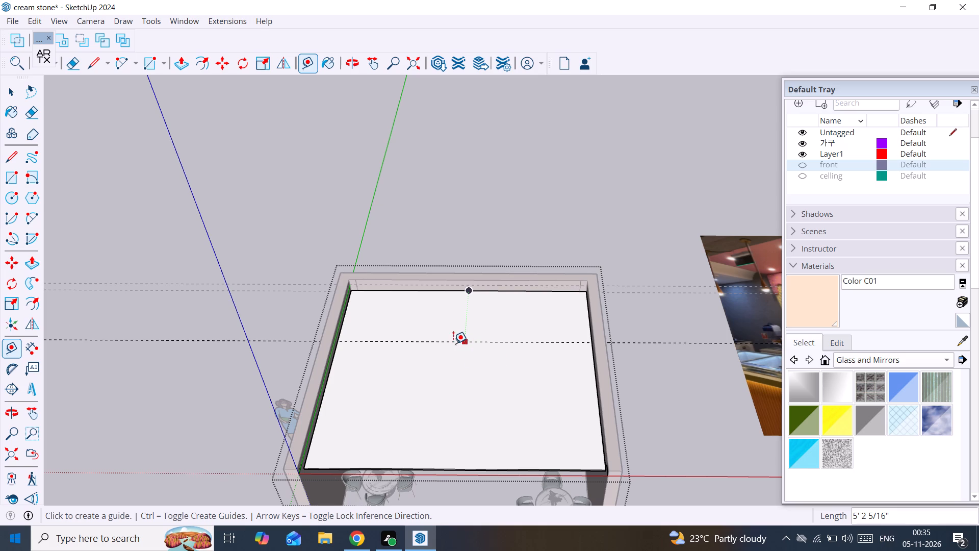
pyautogui.click(467, 290)
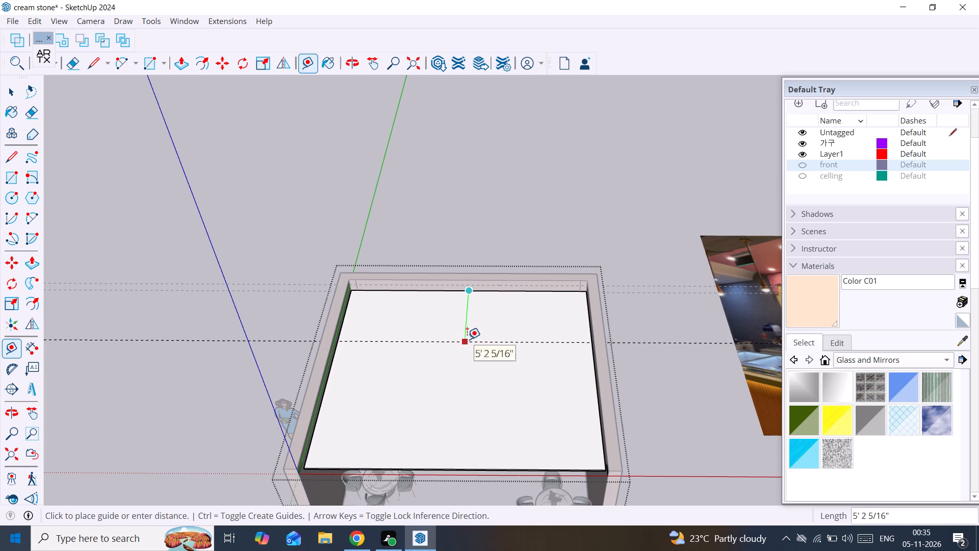
pyautogui.press('space')
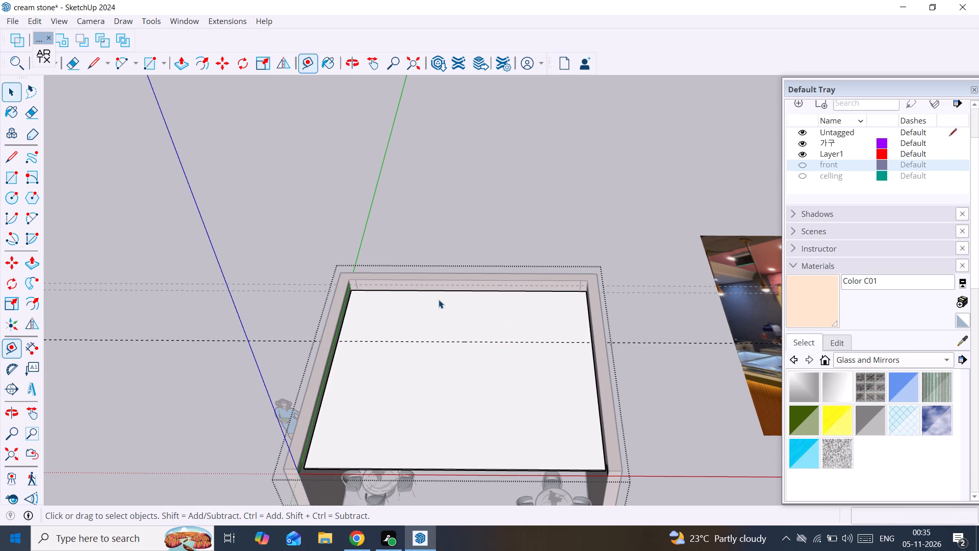
# Draw two crossing centre lines on the ceiling slab's top face, joining the midpoints of its opposite edges.
pyautogui.press('l')
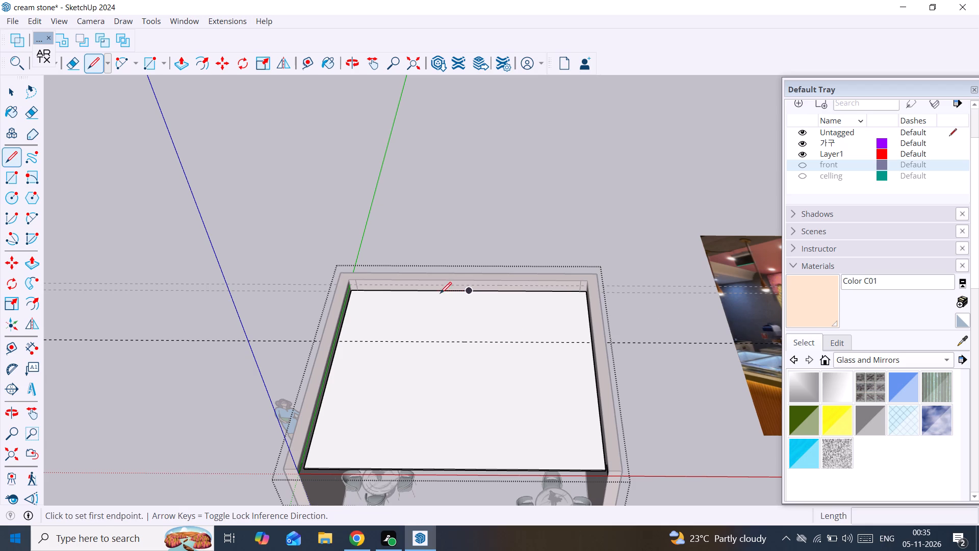
pyautogui.moveTo(471, 290); pyautogui.dragTo(471, 307)
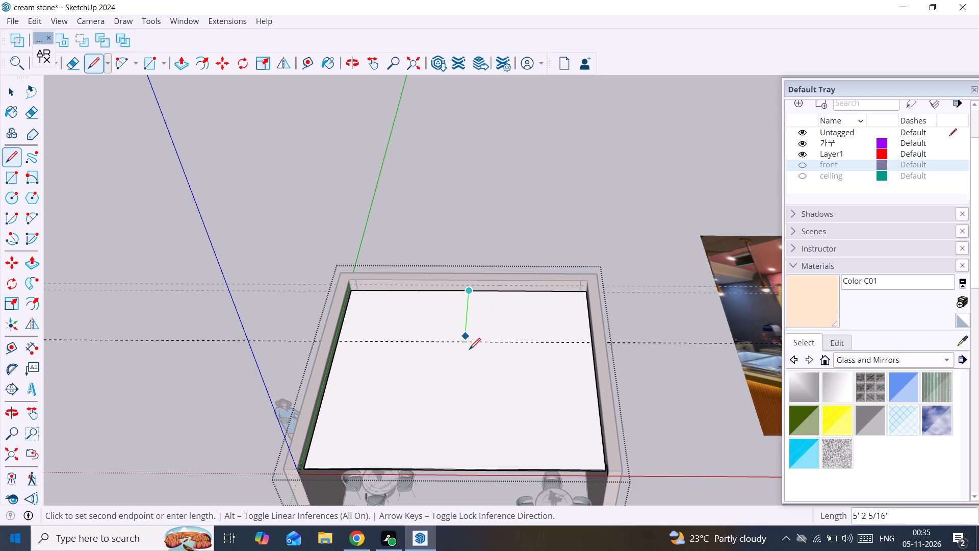
pyautogui.click(448, 471)
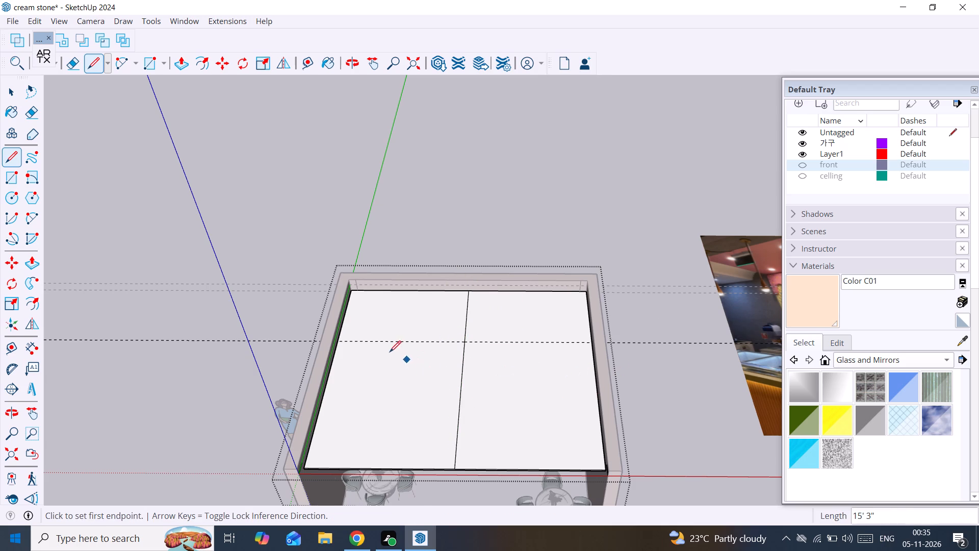
pyautogui.click(332, 366)
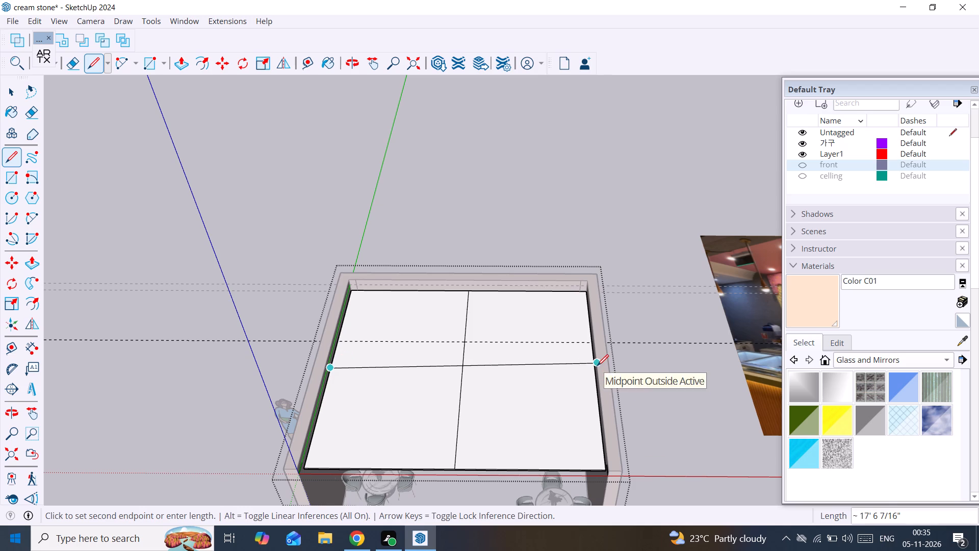
pyautogui.moveTo(597, 366); pyautogui.dragTo(767, 319, button='middle')
pyautogui.scroll(2, 654, 319)
pyautogui.moveTo(649, 321); pyautogui.dragTo(581, 332, button='middle')
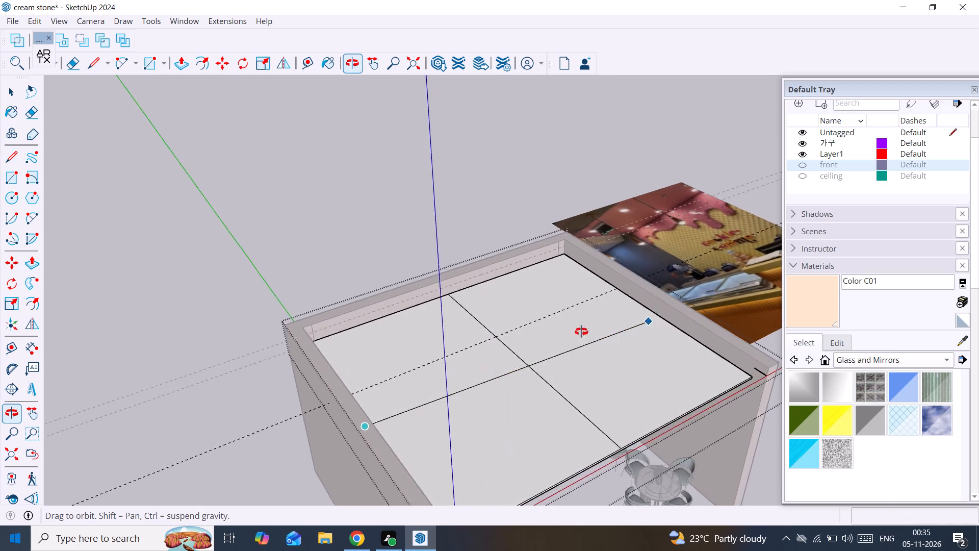
pyautogui.moveTo(581, 332); pyautogui.dragTo(481, 339, button='middle')
pyautogui.moveTo(506, 339); pyautogui.dragTo(682, 332, button='middle')
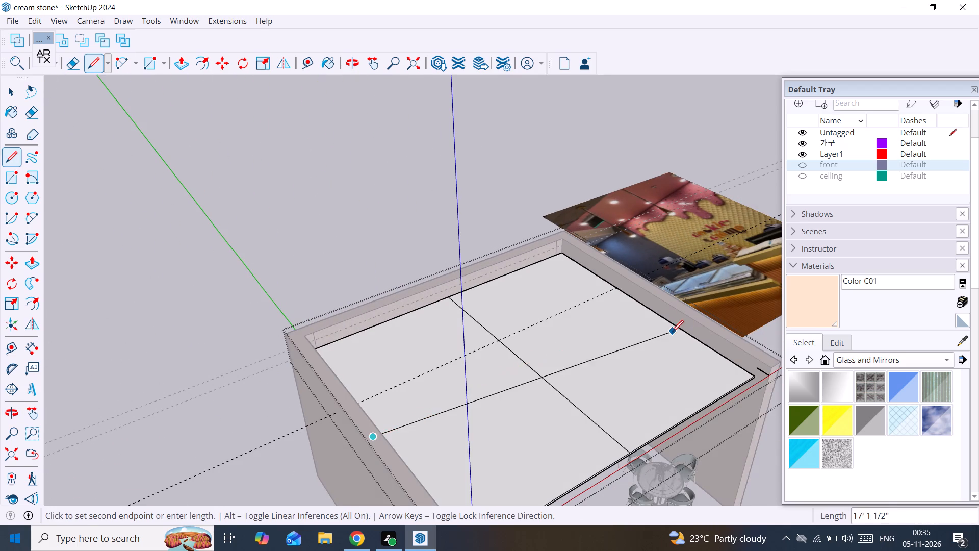
pyautogui.click(643, 307)
pyautogui.moveTo(620, 326); pyautogui.dragTo(510, 361, button='middle')
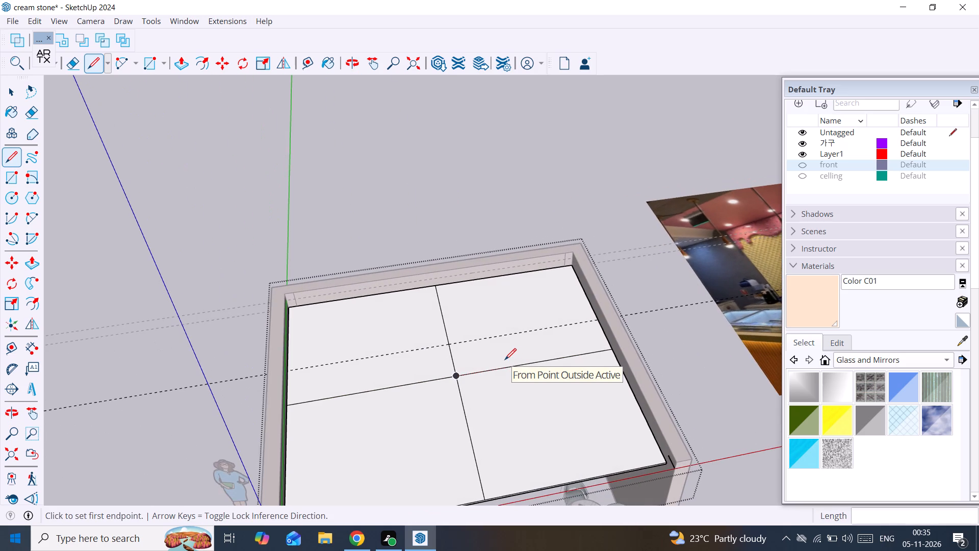
# Start a circle on the ceiling slab's top face with the Circle tool.
pyautogui.press('c')
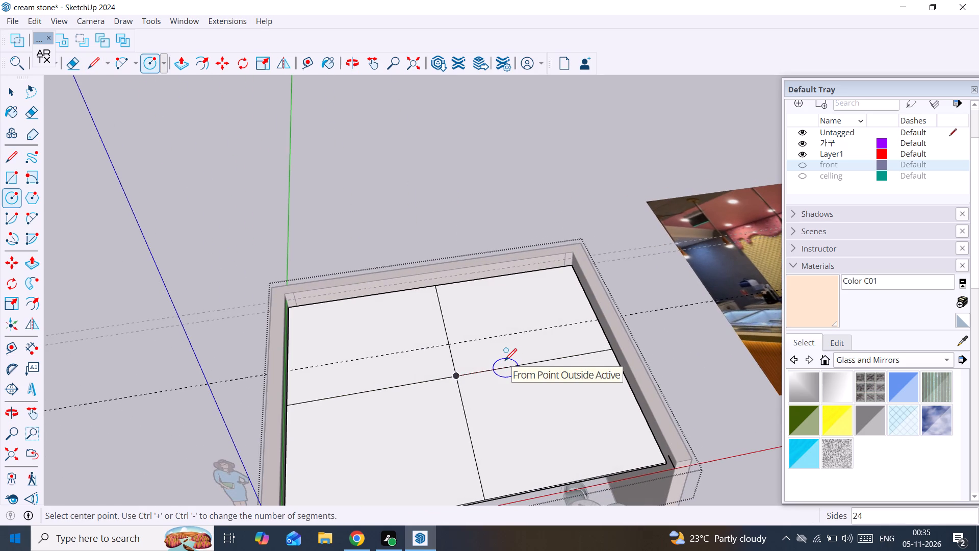
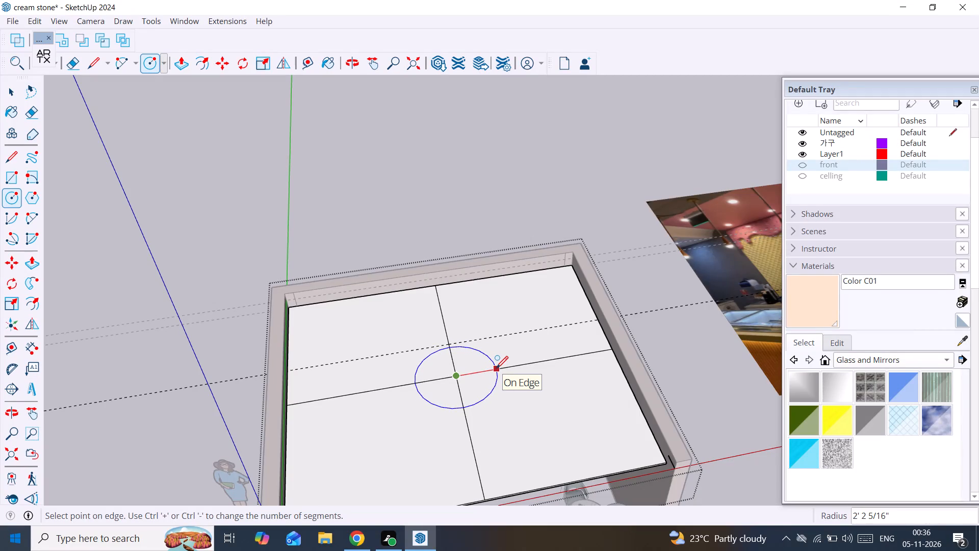
# Finish the circle at the crossing of the ceiling slab's centre lines with a 2' radius.
pyautogui.write("2'")
pyautogui.press('Return')
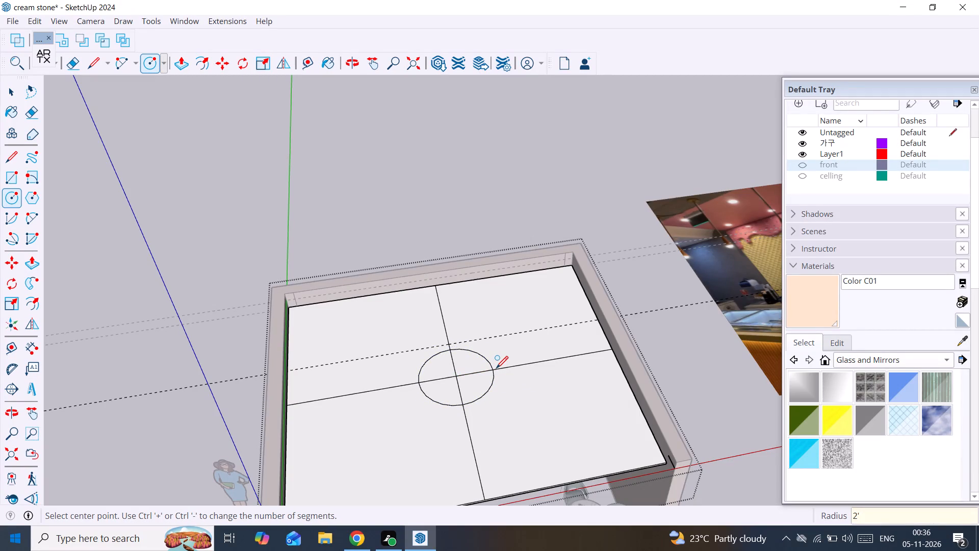
pyautogui.press('space')
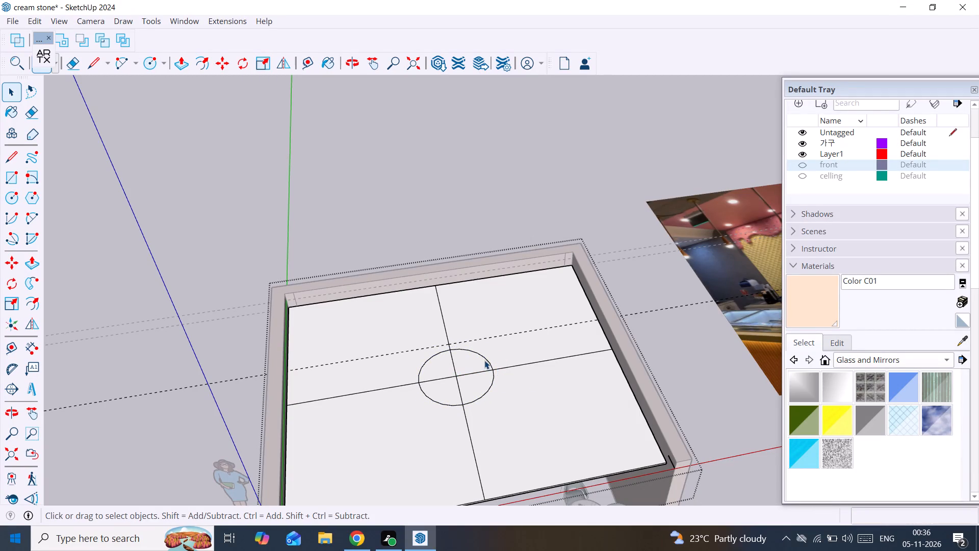
# Set the back-right quarter arc of the 2' ceiling circle to 20 segments.
pyautogui.scroll(5, 484, 360)
pyautogui.click(484, 355)
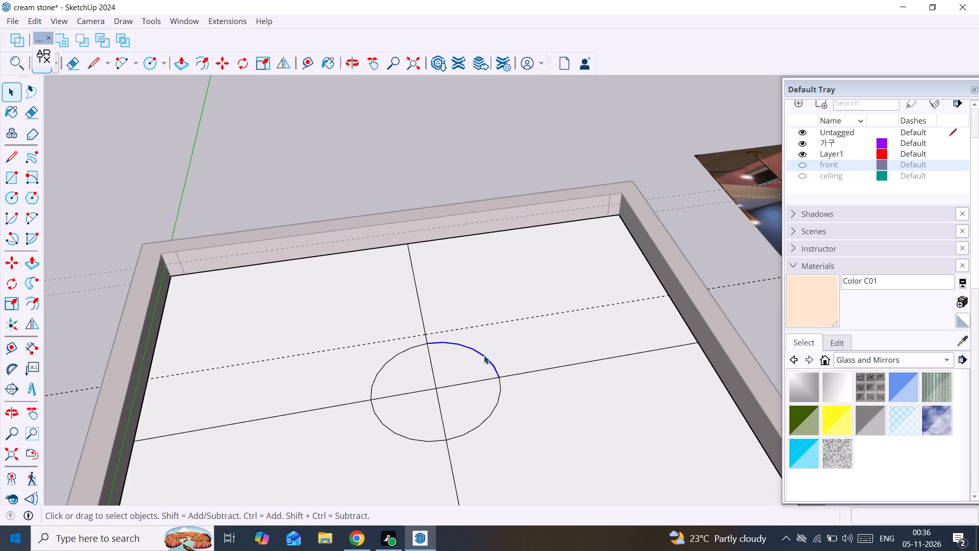
pyautogui.scroll(11, 918, 170)
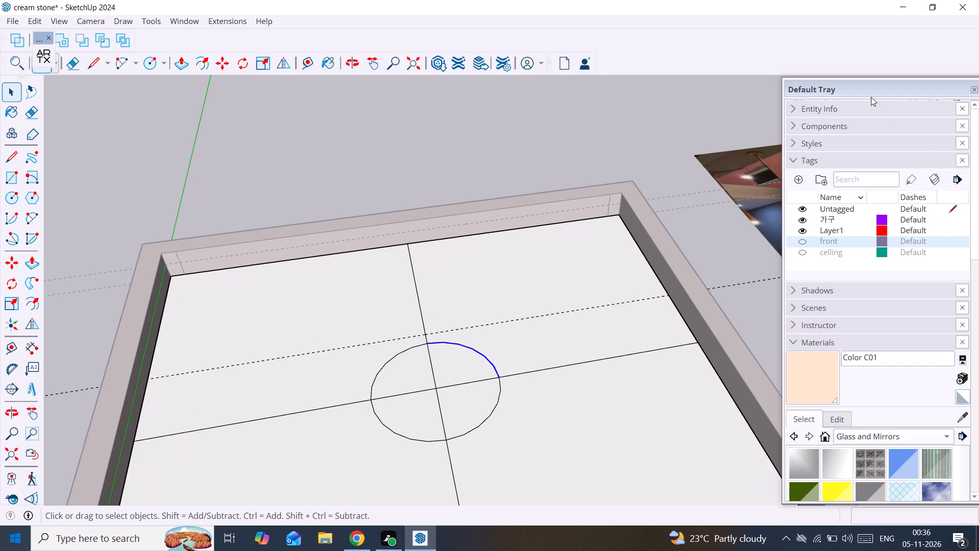
pyautogui.click(869, 106)
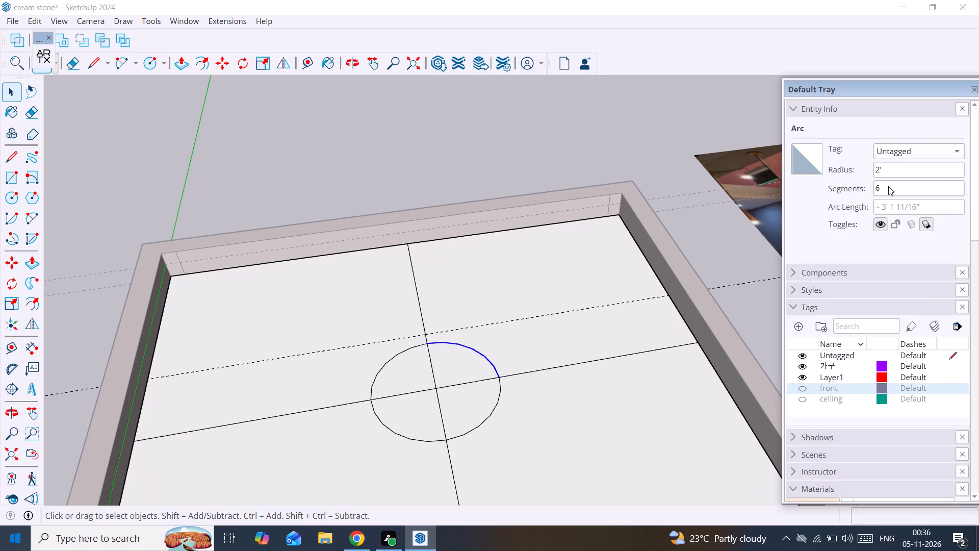
pyautogui.click(893, 175)
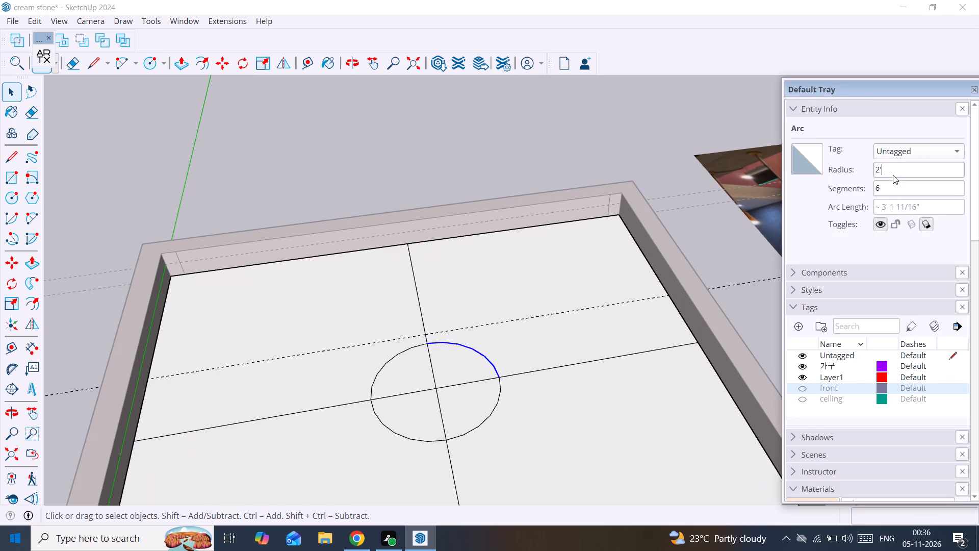
pyautogui.click(892, 186)
pyautogui.press('BackSpace')
pyautogui.write('20')
pyautogui.press('Return')
# Set the front-right quarter arc of the 2' ceiling circle to 20 segments.
pyautogui.click(491, 412)
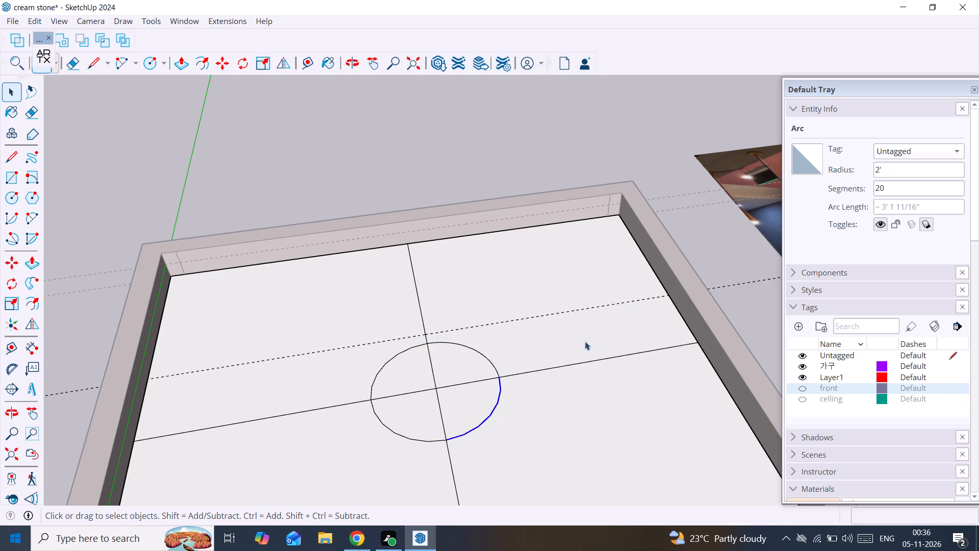
pyautogui.click(898, 182)
pyautogui.press('BackSpace')
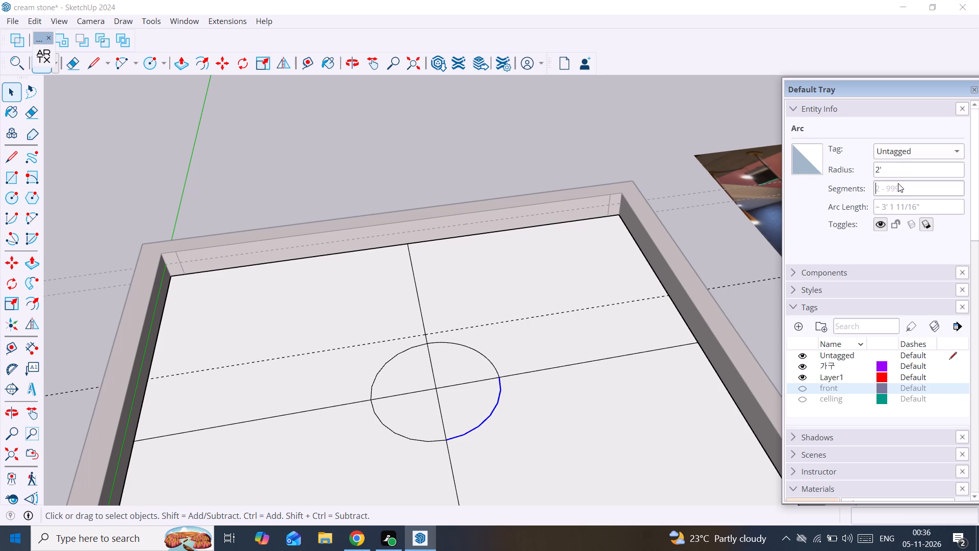
pyautogui.press('BackSpace')
pyautogui.write('20')
pyautogui.press('Return')
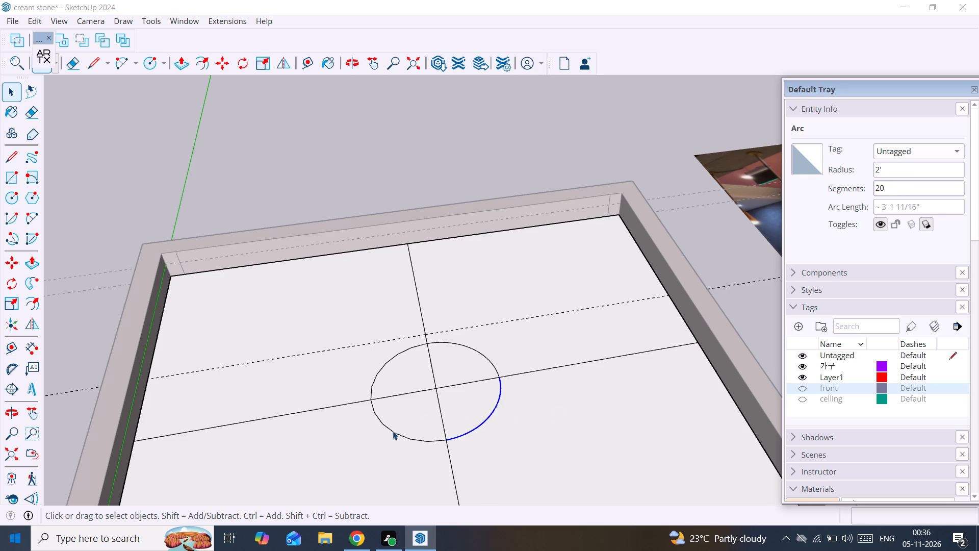
# Set the front-left quarter arc of the 2' ceiling circle to 20 segments.
pyautogui.click(393, 431)
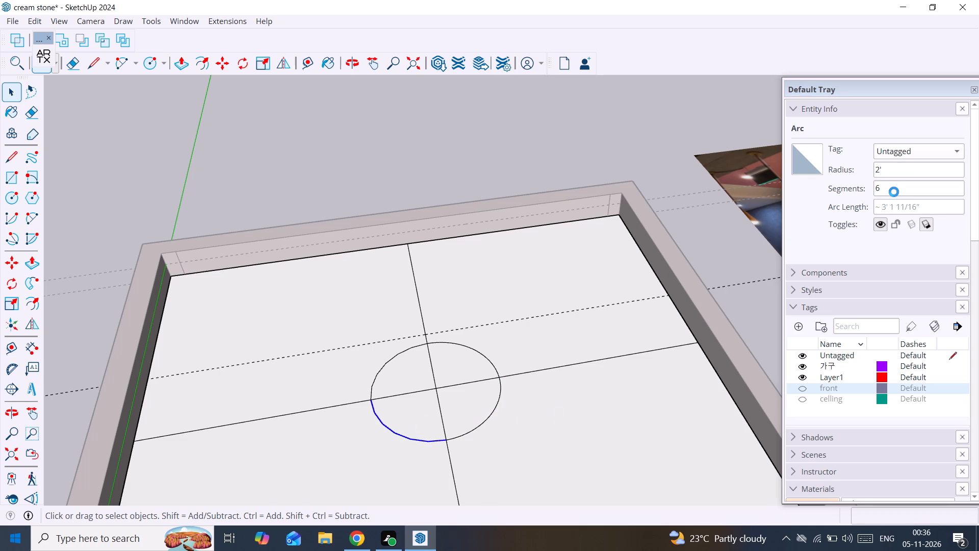
pyautogui.click(893, 187)
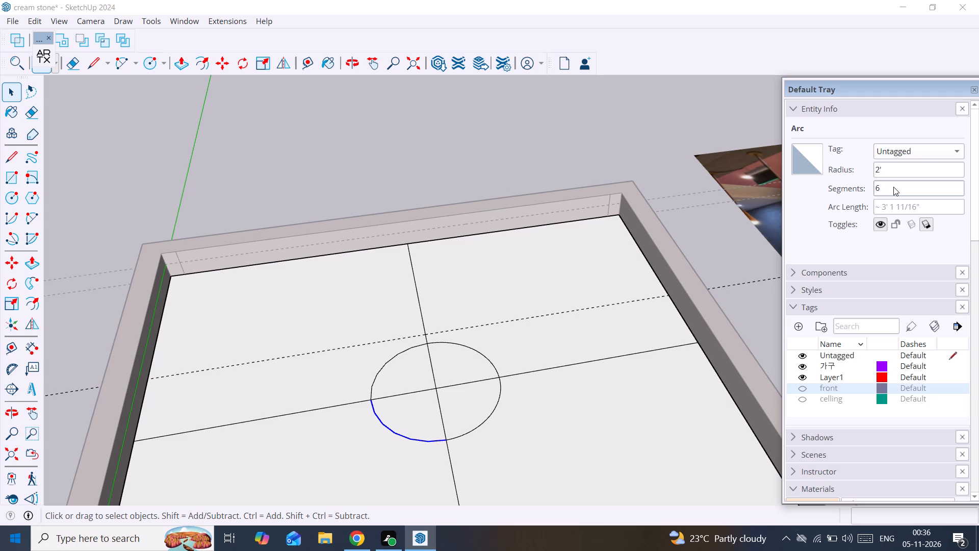
pyautogui.press('BackSpace')
pyautogui.write('20')
pyautogui.press('Return')
# Set the back-left quarter arc of the 2' ceiling circle to 20 segments and close the ceiling group.
pyautogui.click(392, 360)
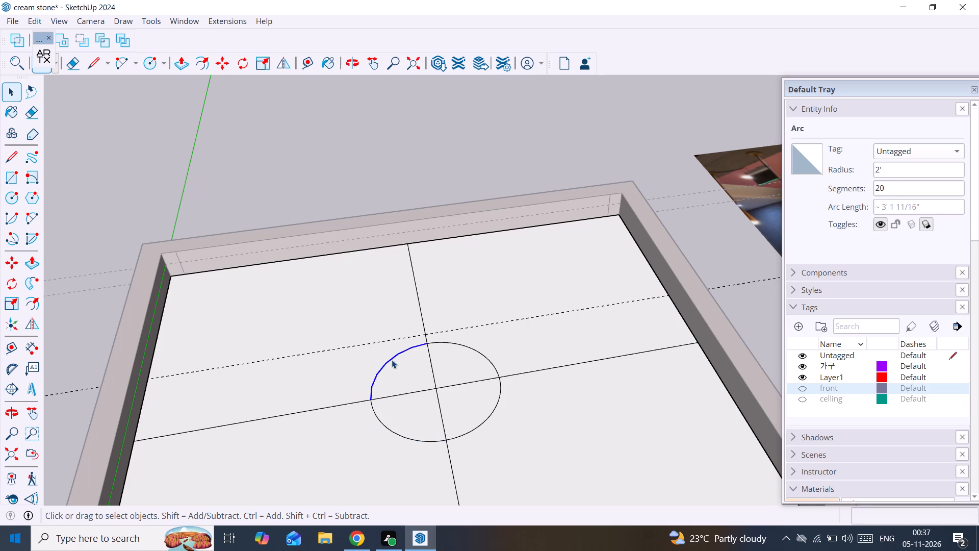
pyautogui.click(893, 193)
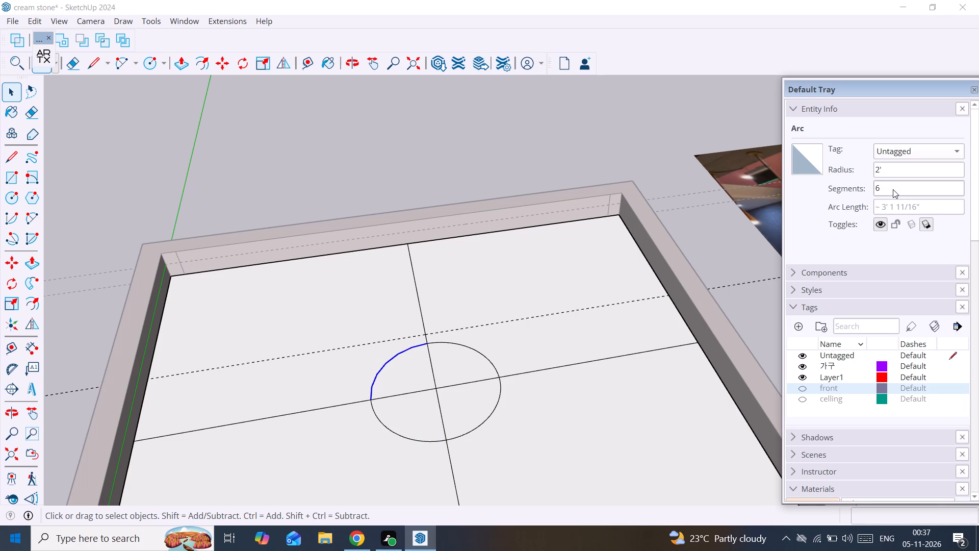
pyautogui.press('BackSpace')
pyautogui.press('BackSpace')
pyautogui.write('20')
pyautogui.press('Return')
pyautogui.click(442, 188)
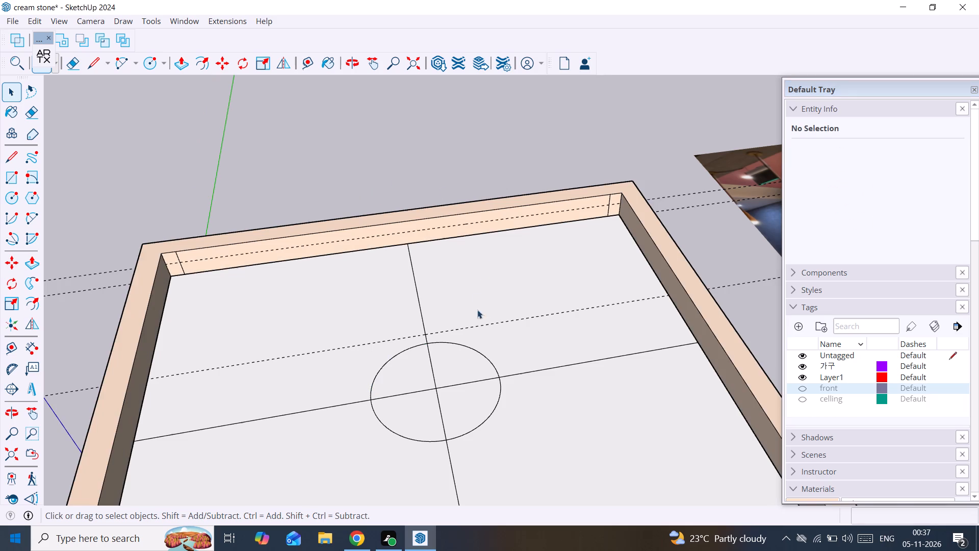
# Draw a circle of 4' radius over the ceiling slab, centred on the crossing of its centre lines.
pyautogui.scroll(2, 465, 360)
pyautogui.scroll(-2, 459, 368)
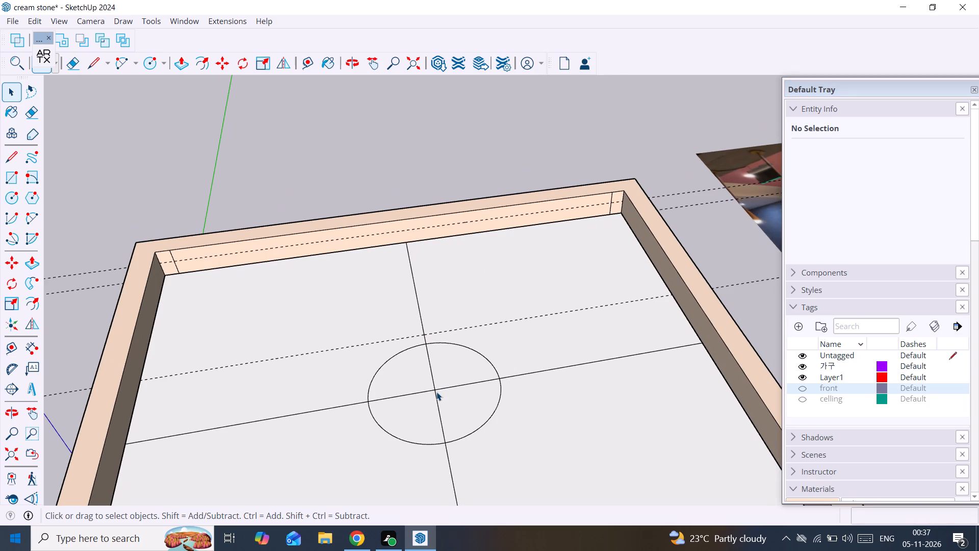
pyautogui.press('c')
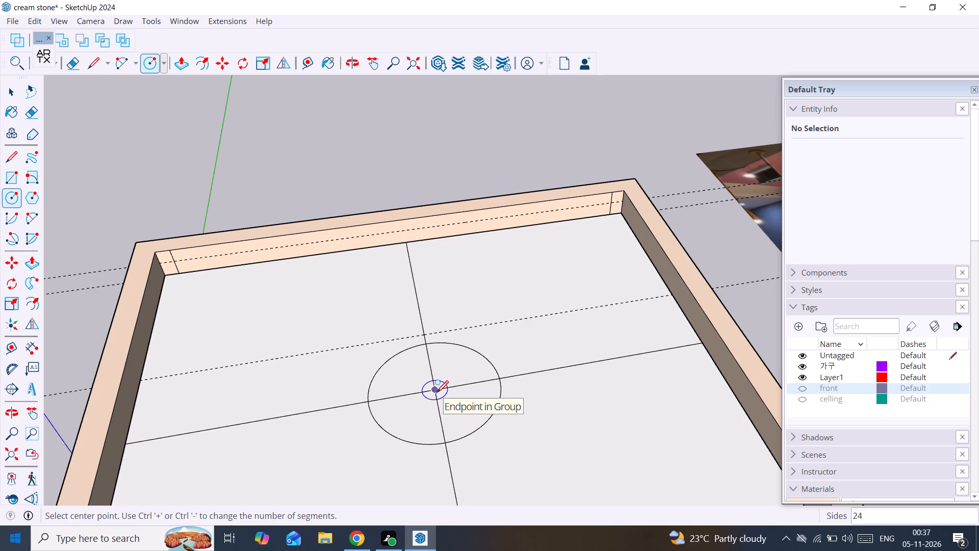
pyautogui.click(435, 388)
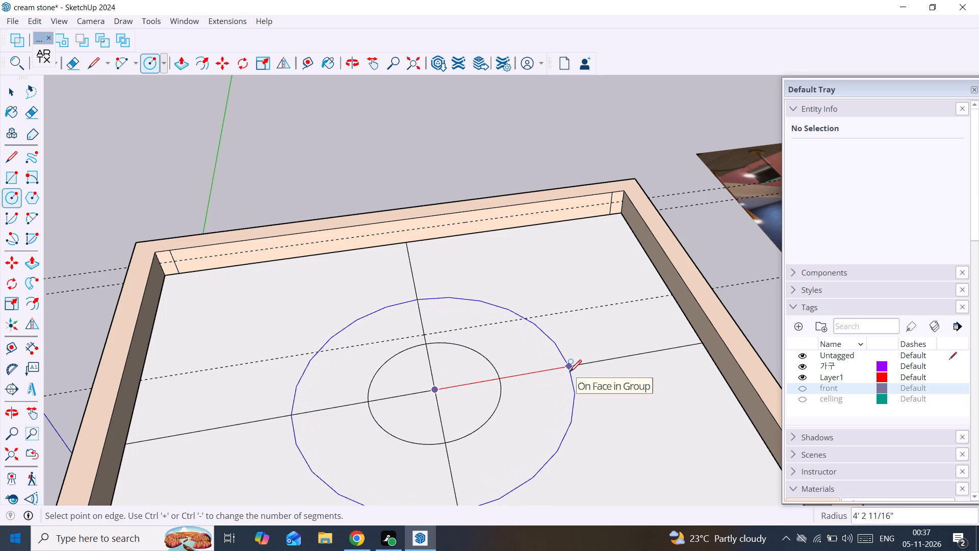
pyautogui.write("4'")
pyautogui.press('Return')
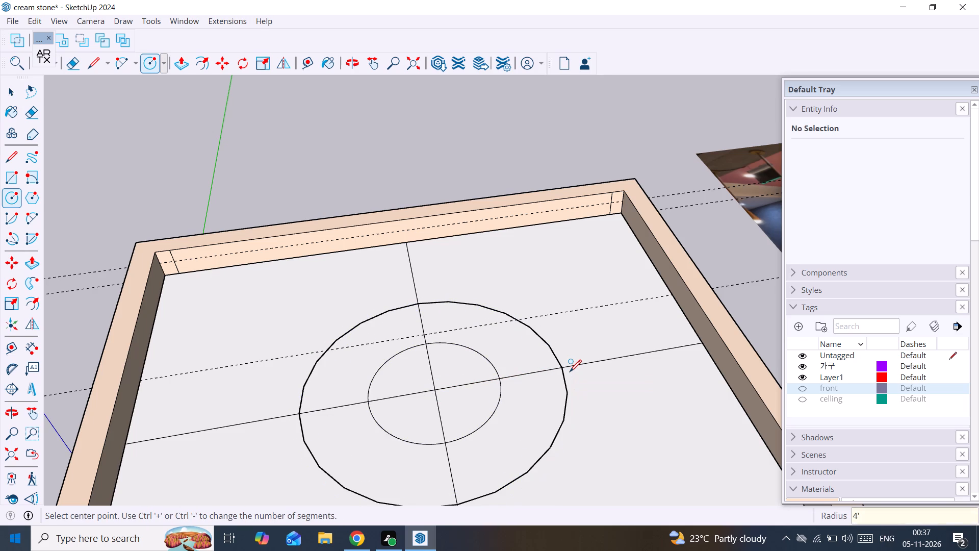
pyautogui.press('space')
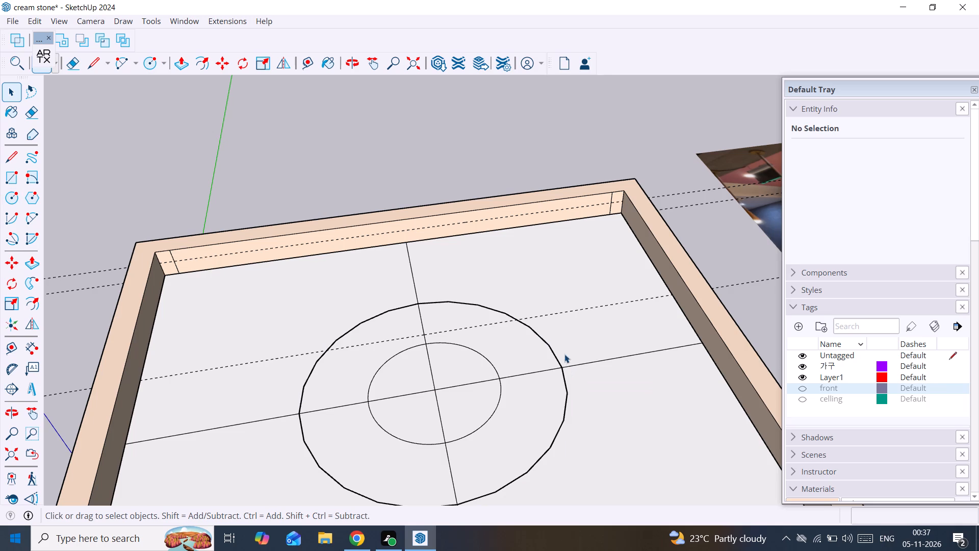
# Set the 4' circle's segment count to 240.
pyautogui.click(542, 337)
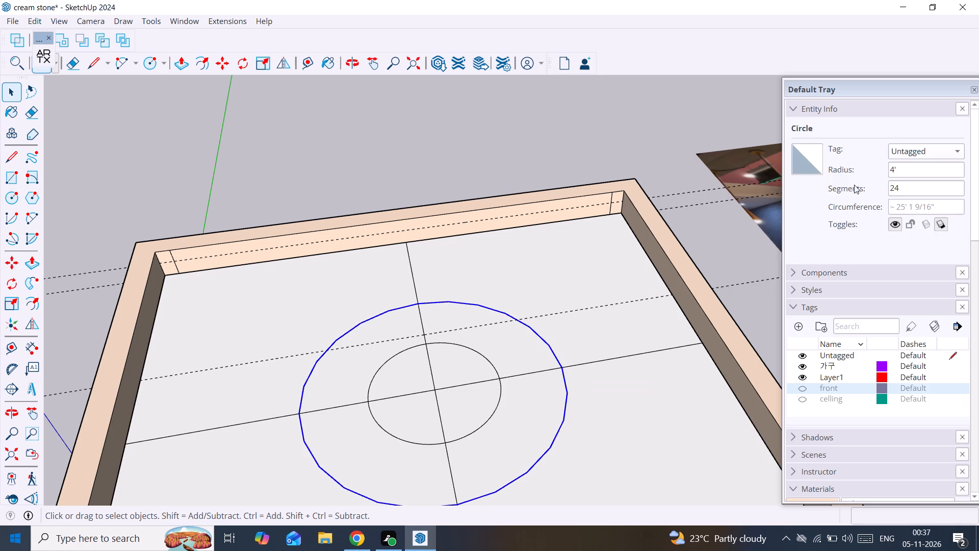
pyautogui.click(909, 184)
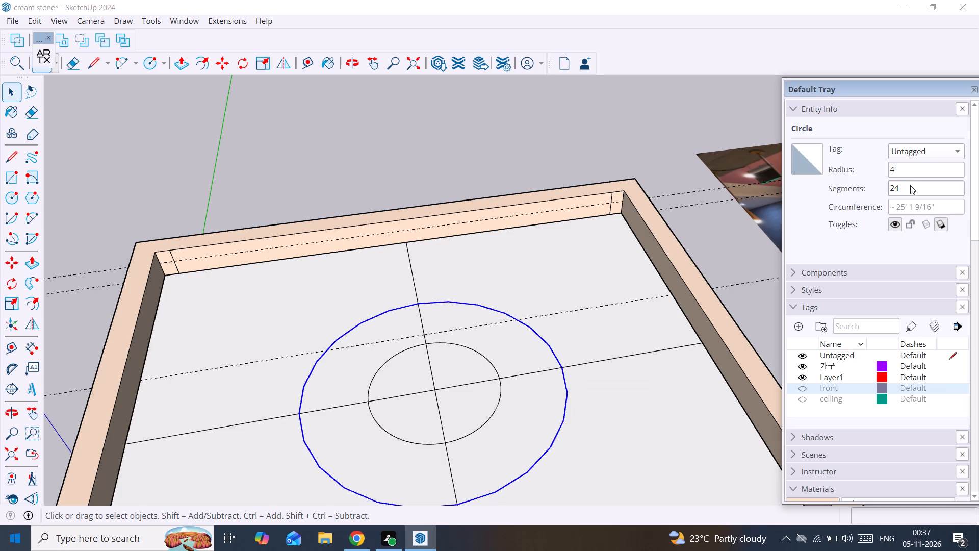
pyautogui.press('0')
pyautogui.press('Return')
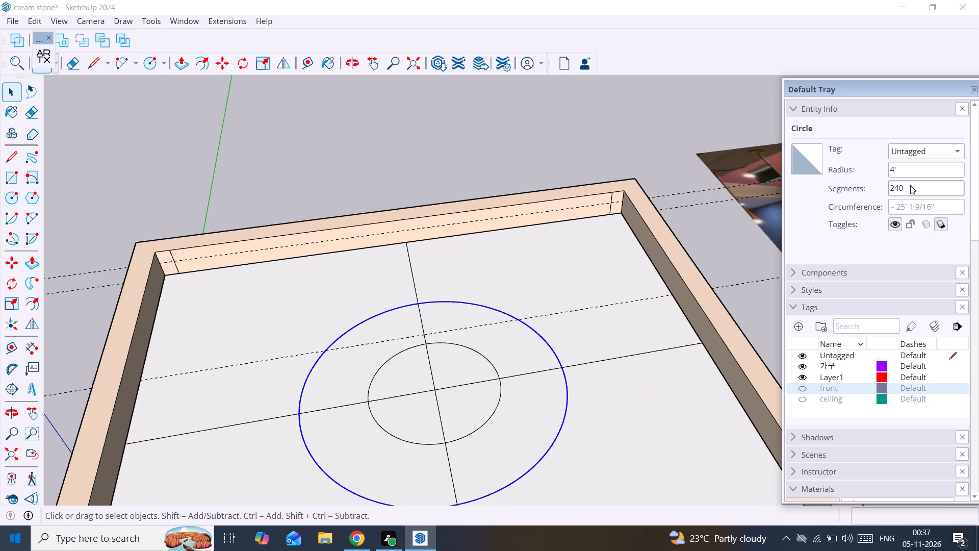
# Open the ceiling group and draw a circle of 4' radius on the slab, centred on the crossing of its centre lines.
pyautogui.click(414, 275)
pyautogui.click(414, 275)
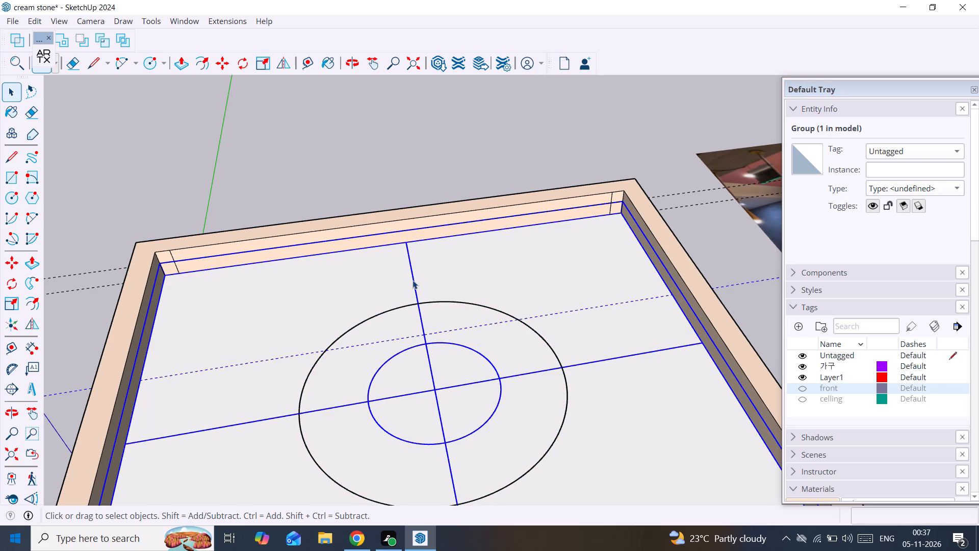
pyautogui.scroll(-8, 413, 280)
pyautogui.moveTo(407, 250); pyautogui.dragTo(405, 191, button='middle')
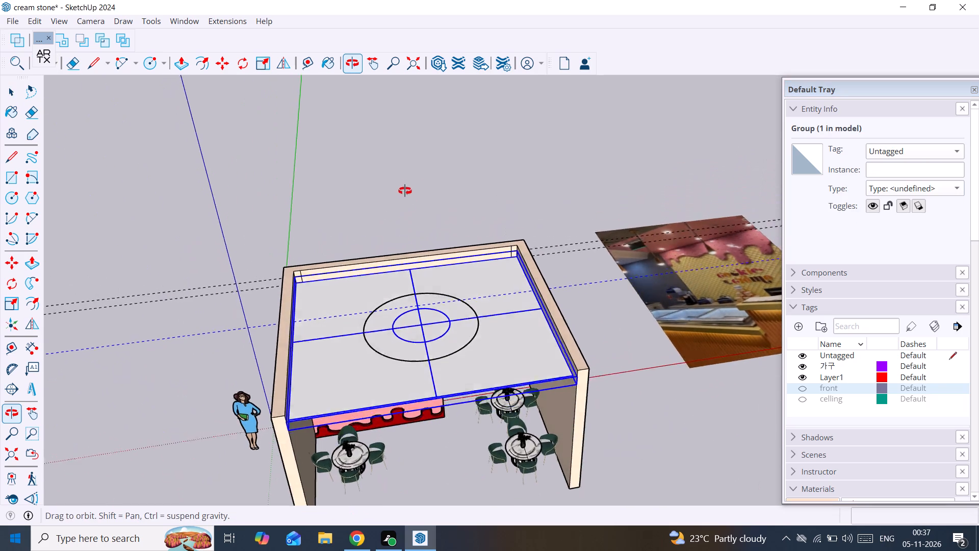
pyautogui.moveTo(405, 191); pyautogui.dragTo(401, 164, button='middle')
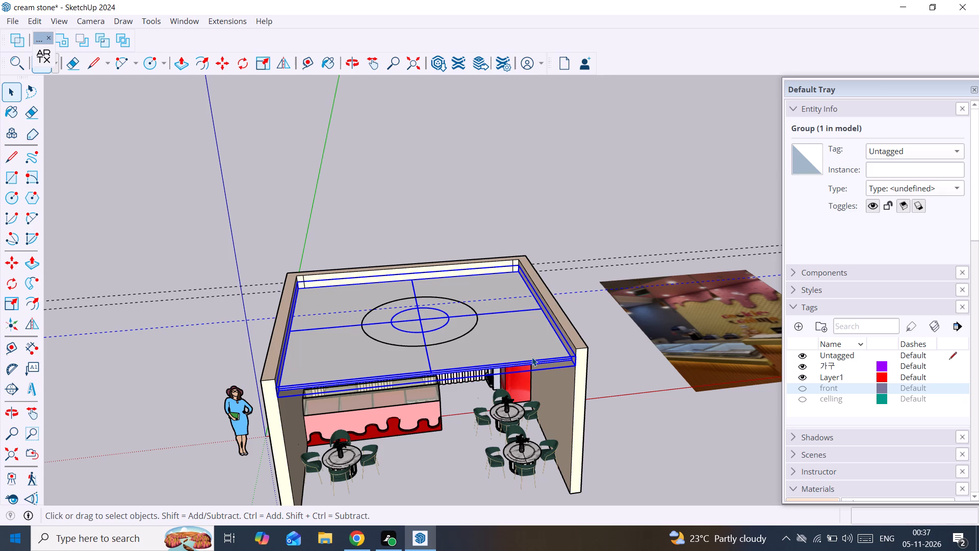
pyautogui.doubleClick(532, 357)
pyautogui.scroll(5, 425, 370)
pyautogui.scroll(2, 425, 312)
pyautogui.moveTo(425, 274); pyautogui.dragTo(426, 348, button='middle')
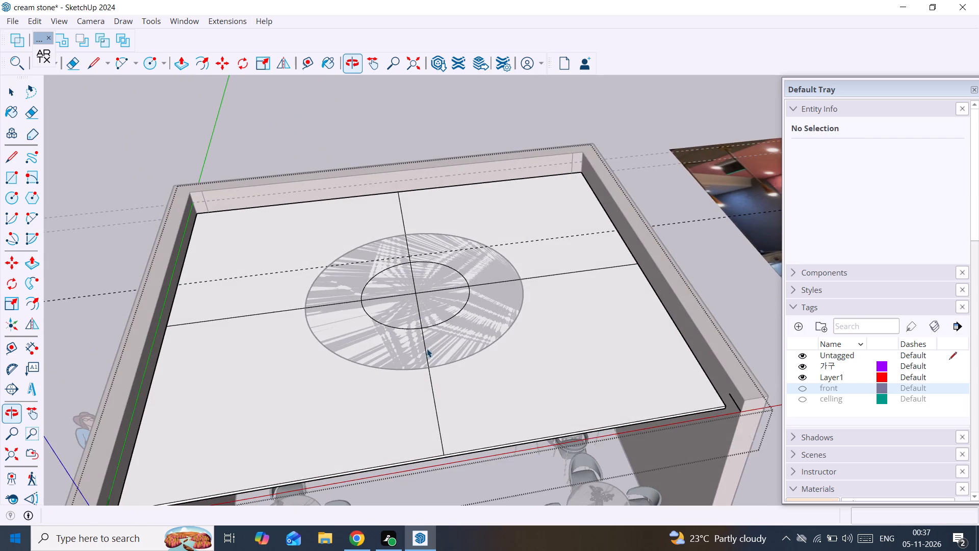
pyautogui.scroll(7, 452, 323)
pyautogui.click(457, 310)
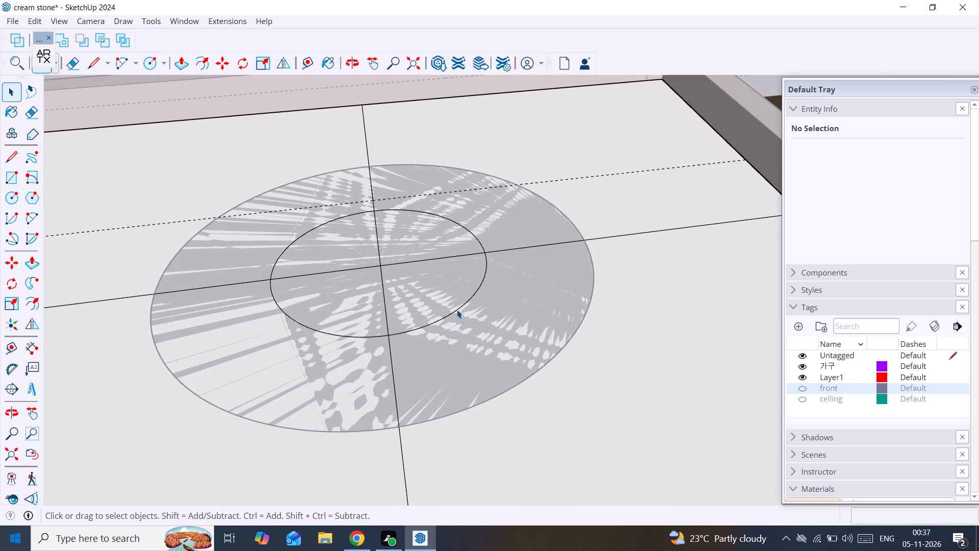
pyautogui.moveTo(457, 310); pyautogui.dragTo(456, 413, button='middle')
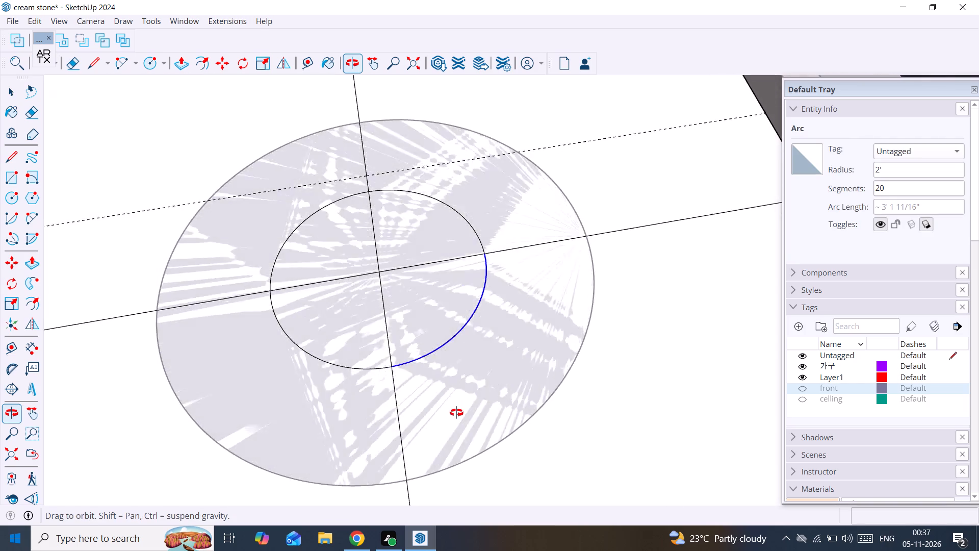
pyautogui.moveTo(456, 413); pyautogui.dragTo(453, 438, button='middle')
pyautogui.press('c')
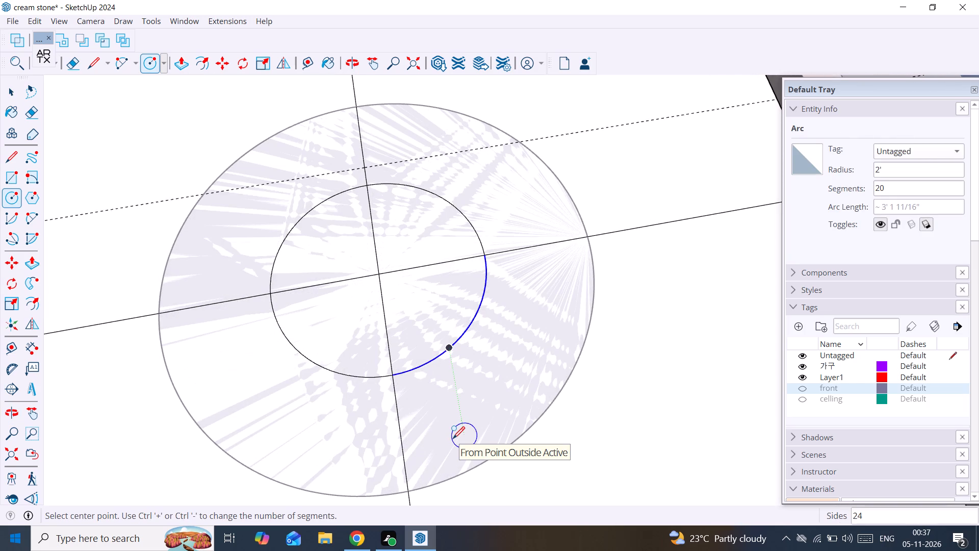
pyautogui.click(379, 271)
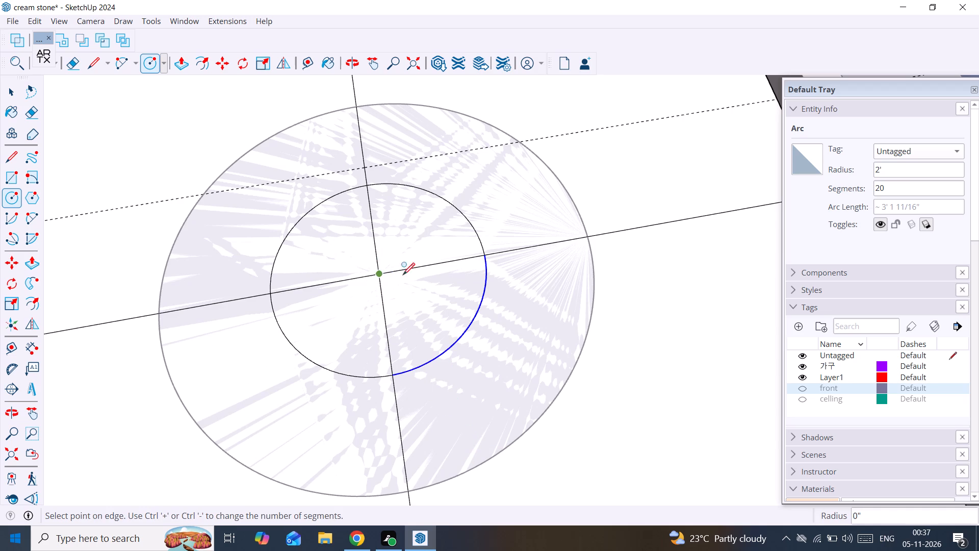
pyautogui.click(589, 244)
pyautogui.press('space')
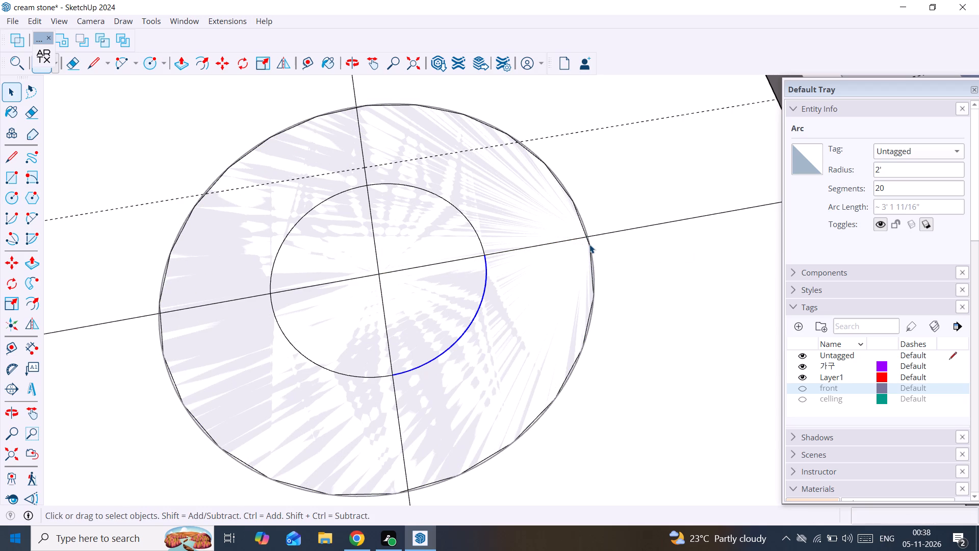
# Set the front-right quarter arc of the 4' ceiling circle inside the group to 30 segments.
pyautogui.click(589, 244)
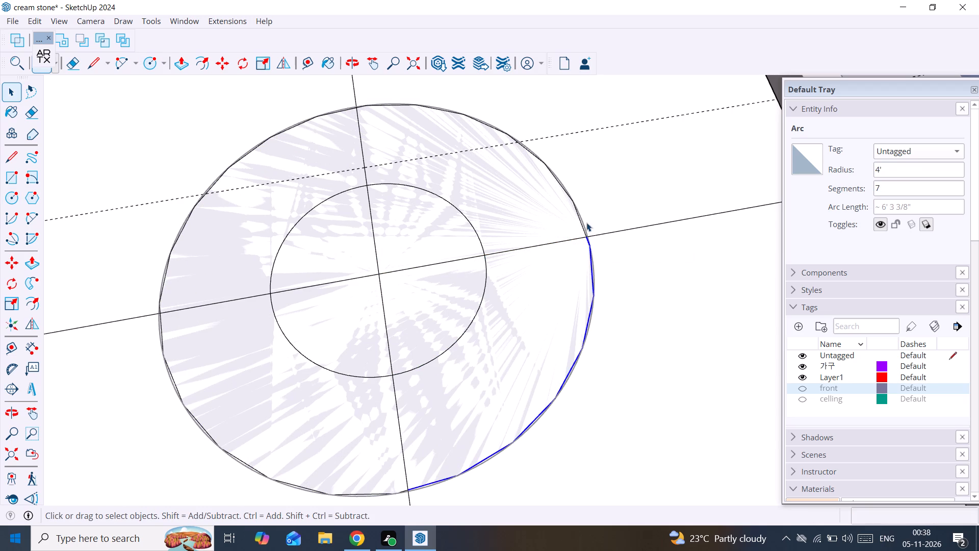
pyautogui.click(888, 190)
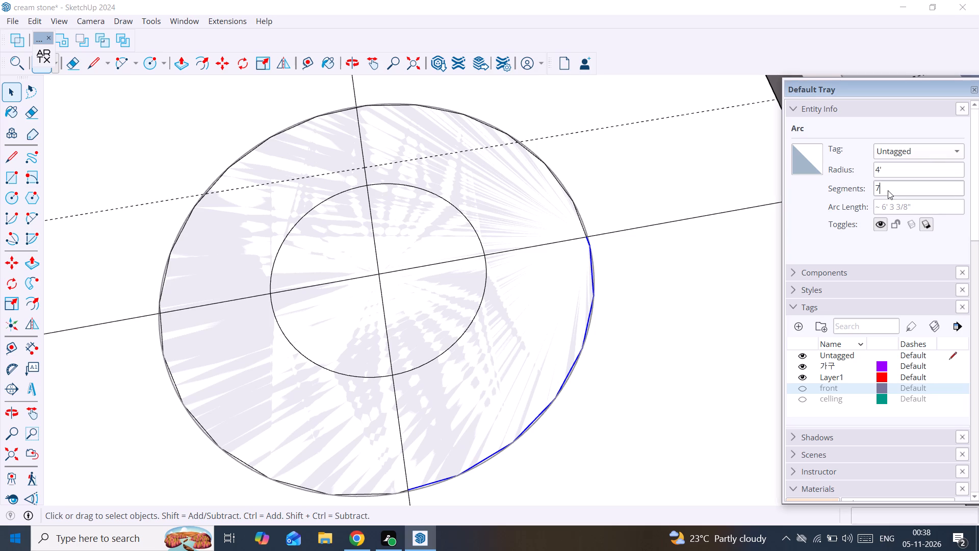
pyautogui.press('BackSpace')
pyautogui.write('30')
pyautogui.press('Return')
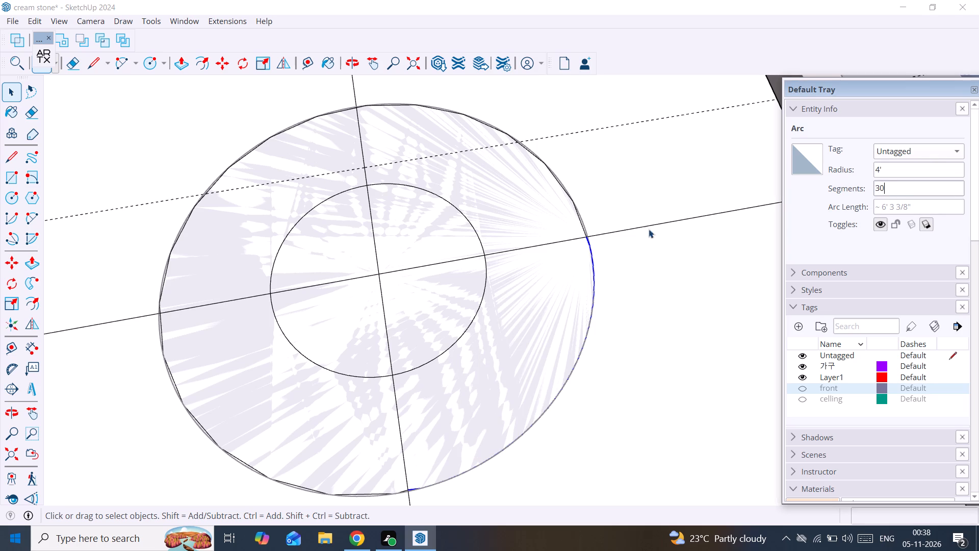
# Set the back-right quarter arc of the 4' ceiling circle to 30 segments.
pyautogui.click(569, 200)
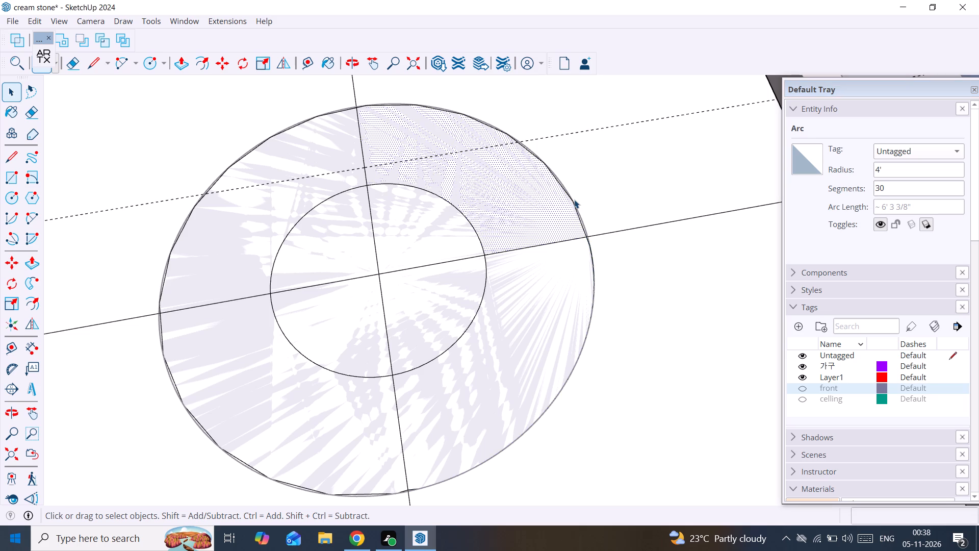
pyautogui.click(574, 199)
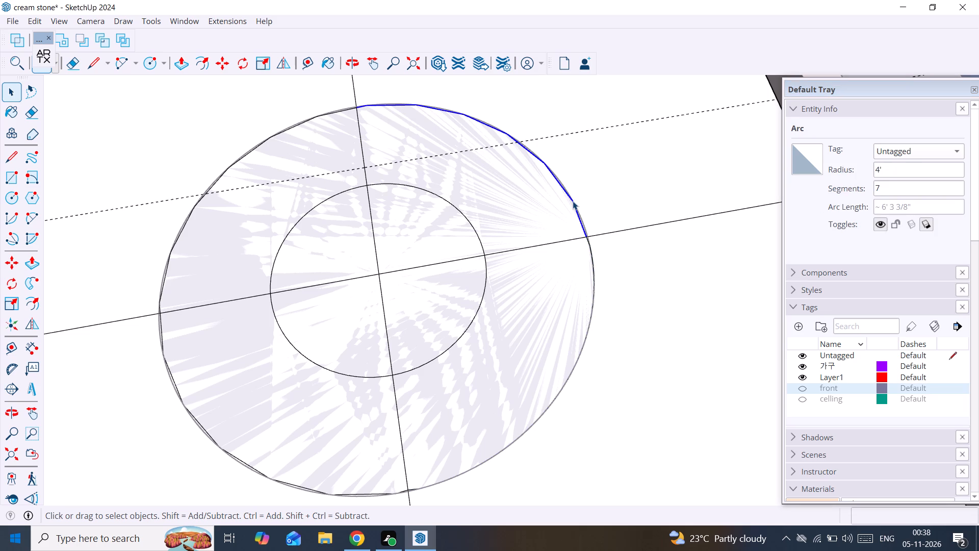
pyautogui.click(911, 192)
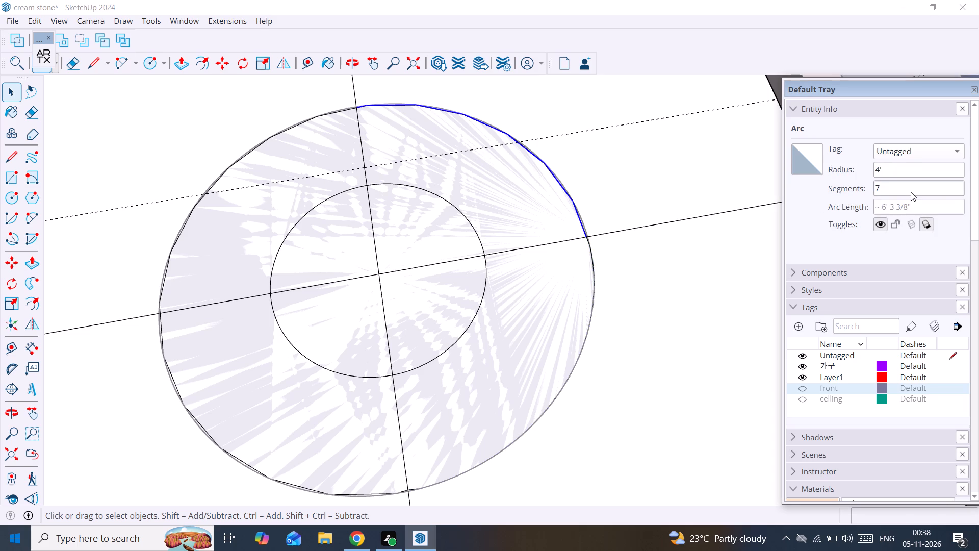
pyautogui.press('BackSpace')
pyautogui.write('30')
pyautogui.press('Return')
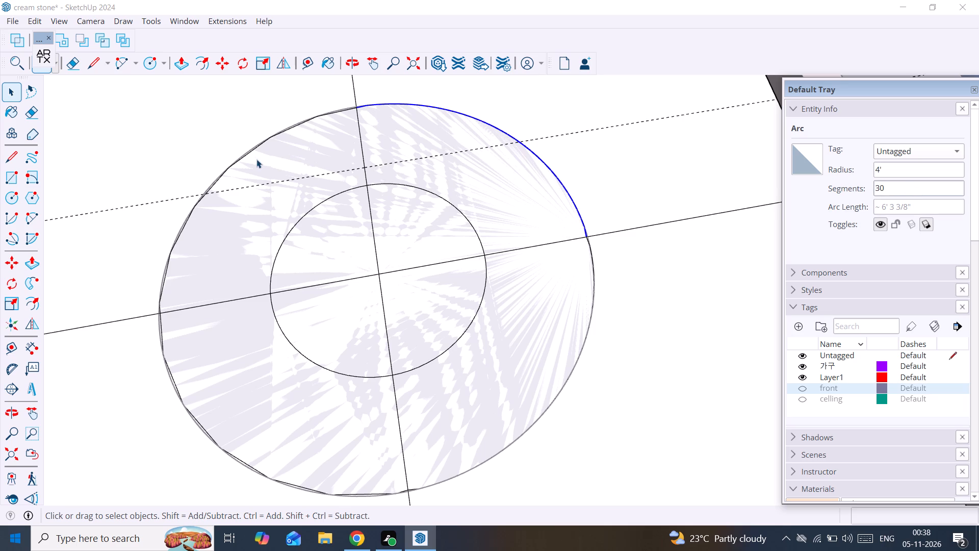
# Set the back-left quarter arc of the 4' ceiling circle to 30 segments.
pyautogui.click(264, 139)
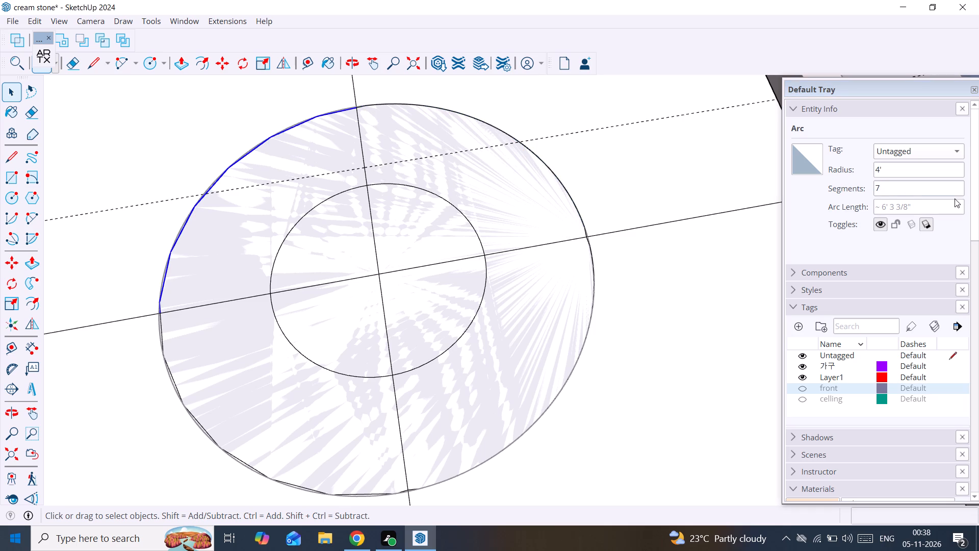
pyautogui.click(881, 189)
pyautogui.press('BackSpace')
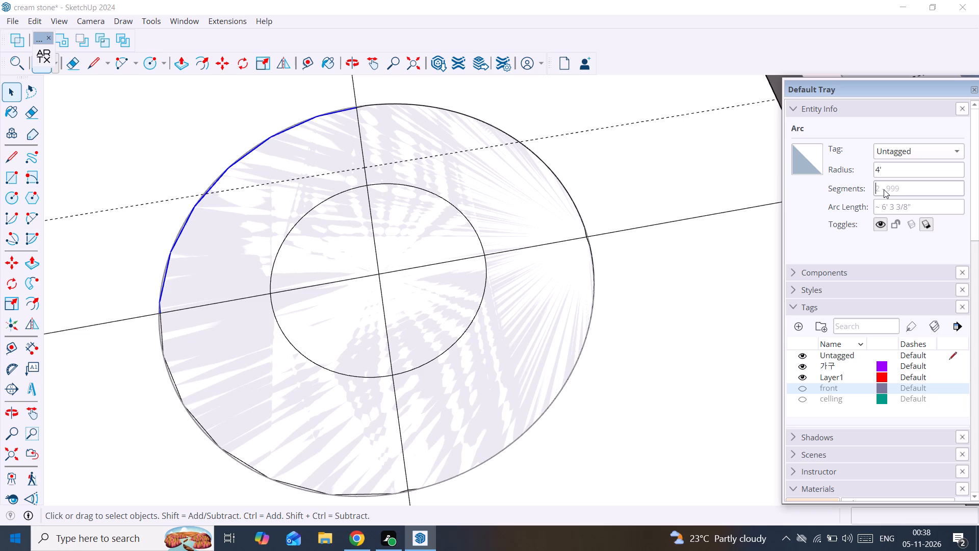
pyautogui.write('30')
pyautogui.press('Return')
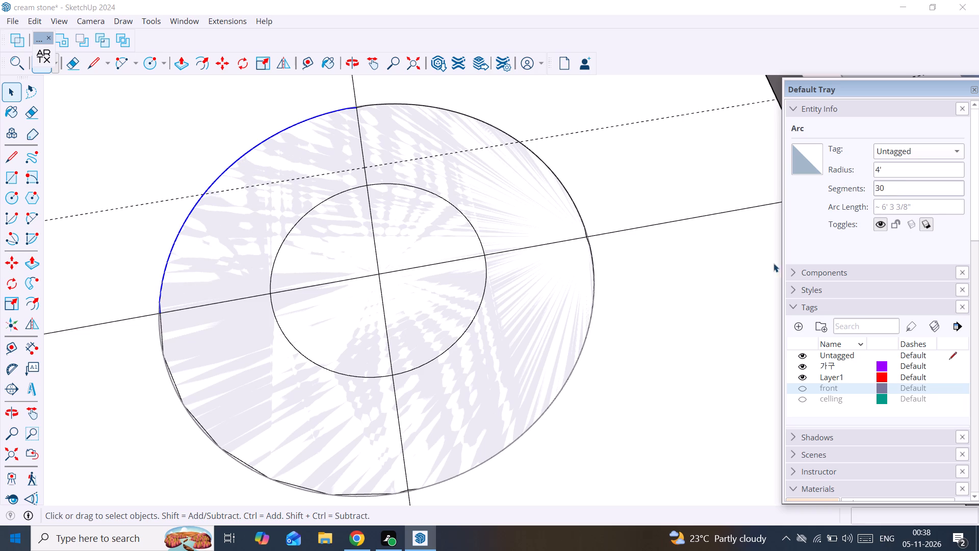
# Set the front-left quarter arc of the 4' ceiling circle to 30 segments.
pyautogui.click(169, 366)
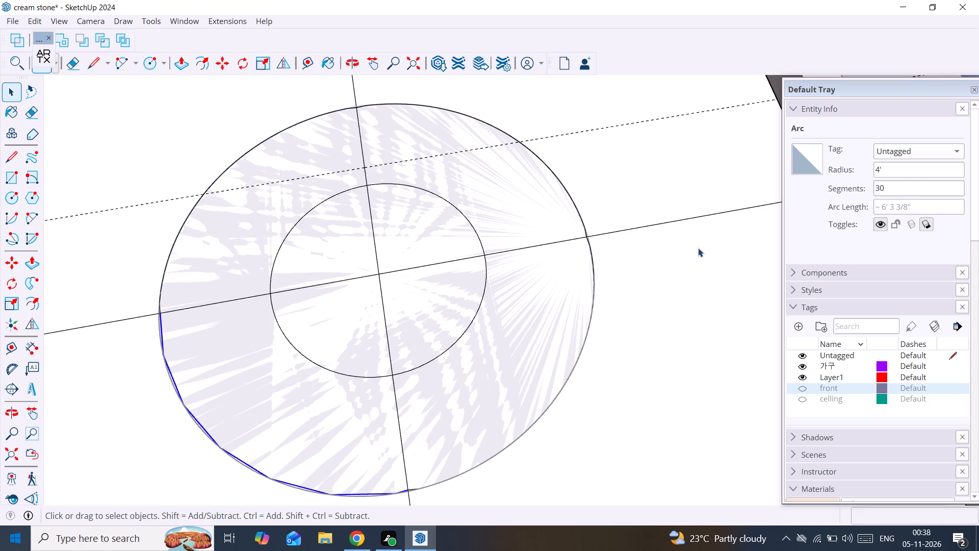
pyautogui.click(904, 185)
pyautogui.press('BackSpace')
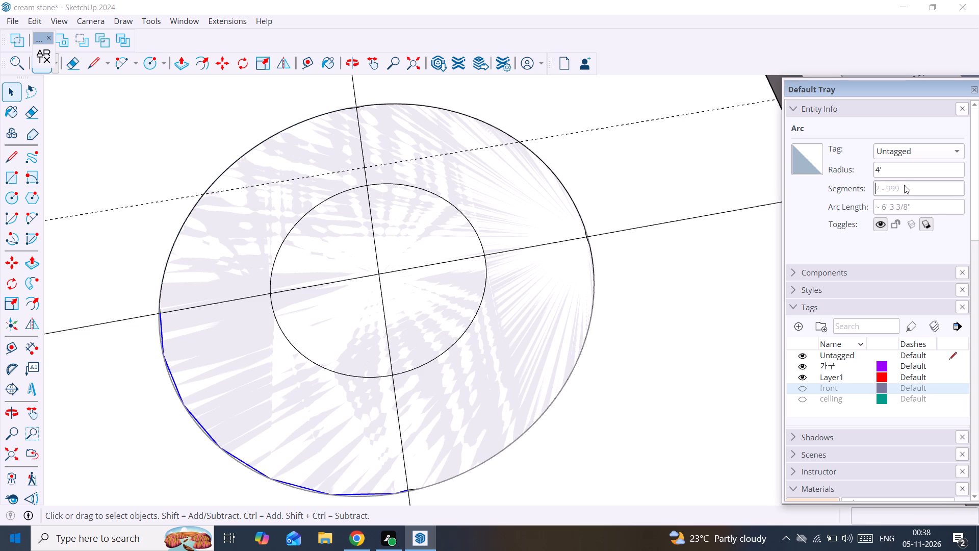
pyautogui.press('BackSpace')
pyautogui.write('30')
pyautogui.press('Return')
# Delete all the crossing centre-line edges on the ceiling slab, inside and outside the two concentric circles, keeping the faces.
pyautogui.scroll(1, 500, 280)
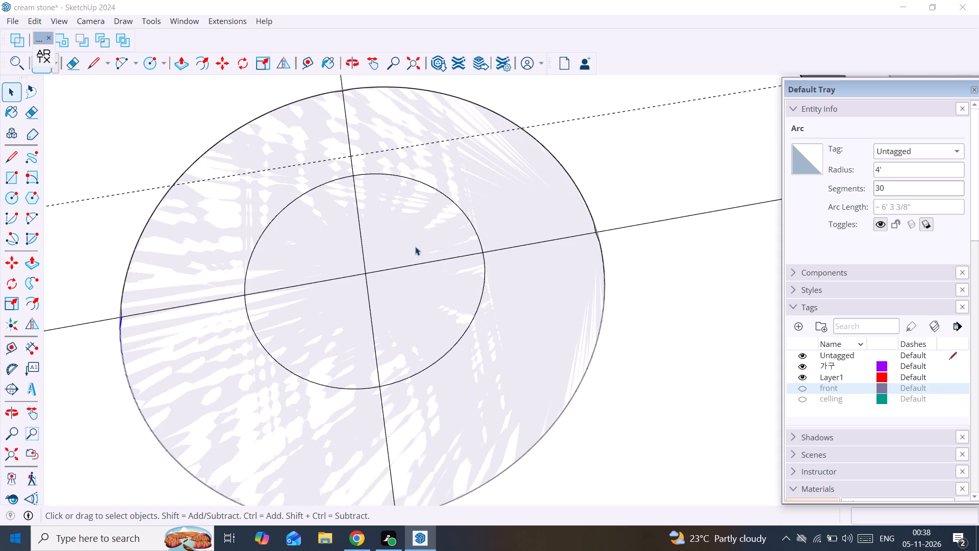
pyautogui.scroll(-7, 468, 206)
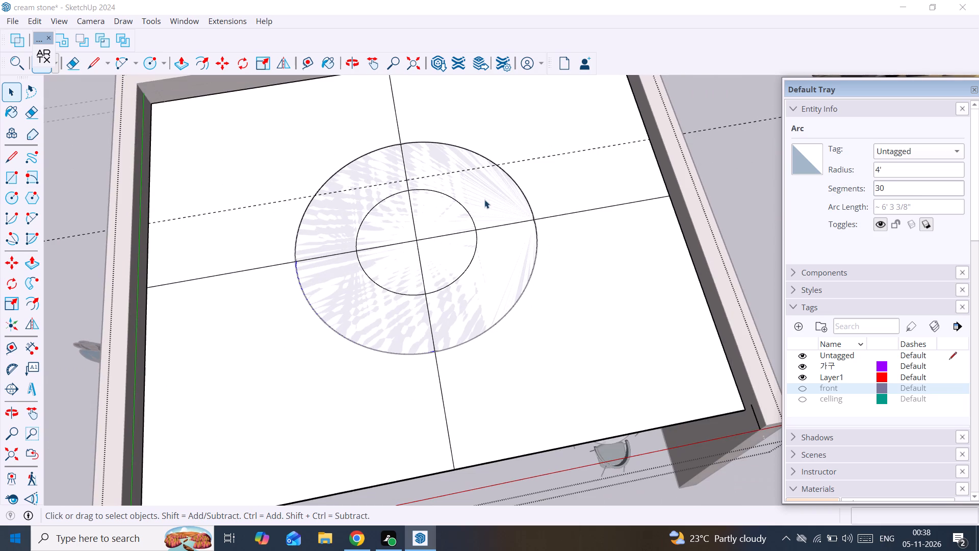
pyautogui.click(559, 216)
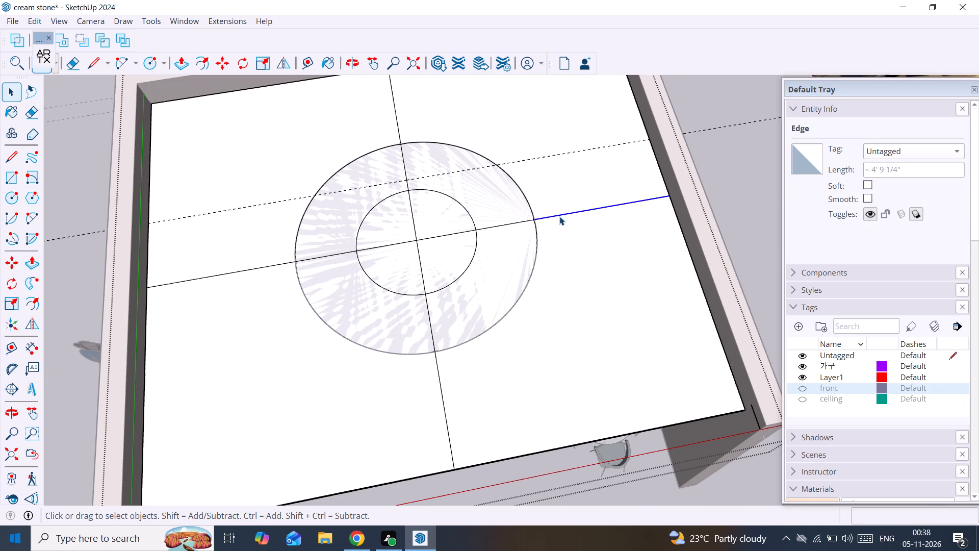
pyautogui.keyDown('ctrl'); pyautogui.click(512, 221); pyautogui.keyUp('ctrl')
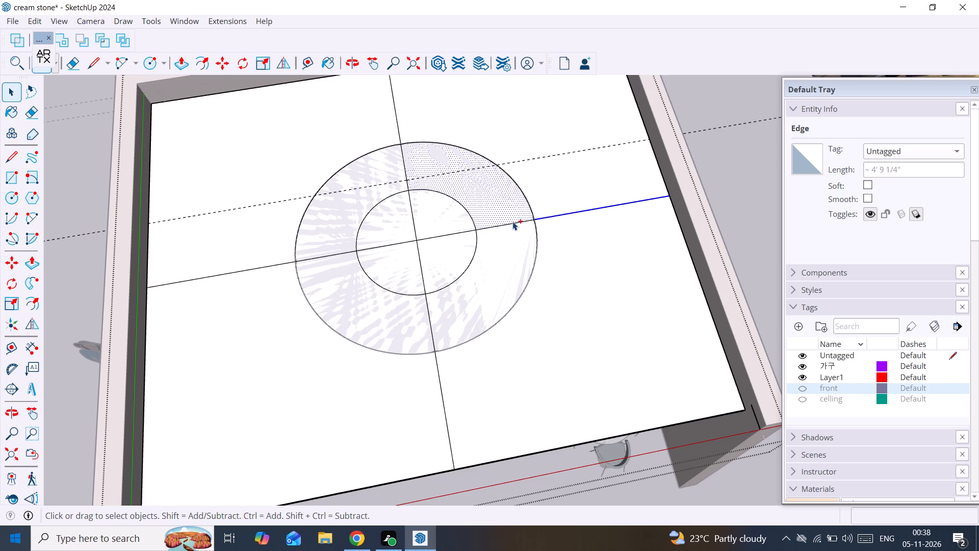
pyautogui.keyDown('ctrl'); pyautogui.click(512, 221); pyautogui.keyUp('ctrl')
pyautogui.keyDown('ctrl'); pyautogui.click(512, 223); pyautogui.keyUp('ctrl')
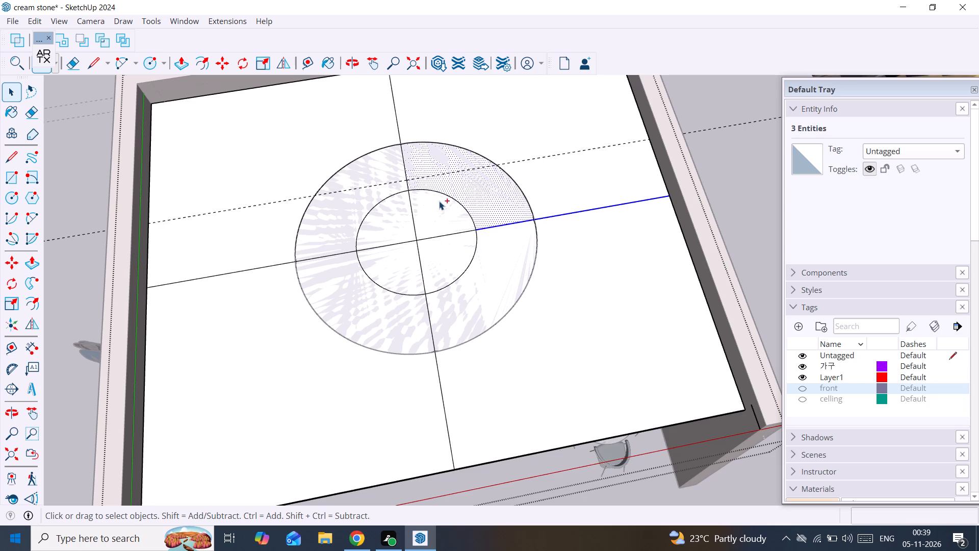
pyautogui.keyDown('ctrl'); pyautogui.click(435, 236); pyautogui.keyUp('ctrl')
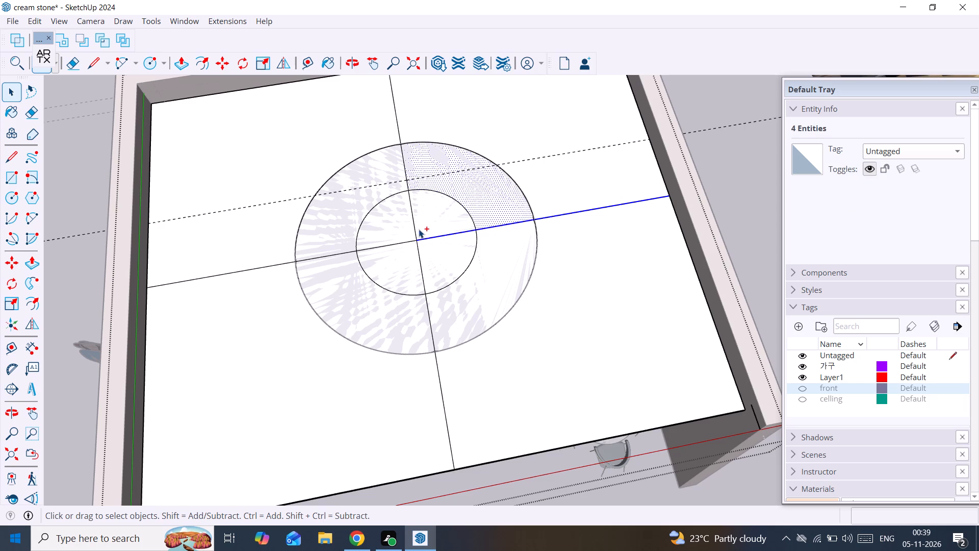
pyautogui.keyDown('ctrl'); pyautogui.click(415, 226); pyautogui.keyUp('ctrl')
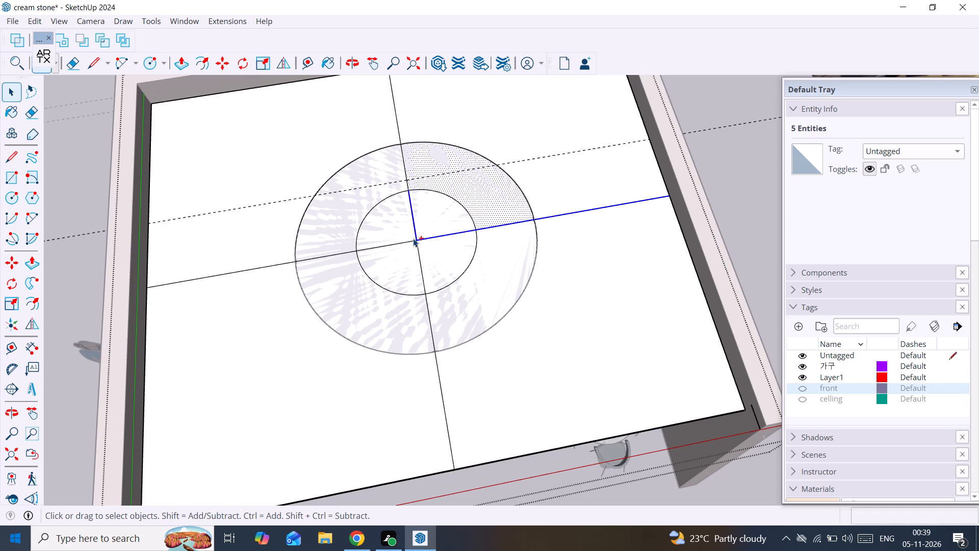
pyautogui.keyDown('ctrl'); pyautogui.click(413, 240); pyautogui.keyUp('ctrl')
pyautogui.keyDown('ctrl'); pyautogui.click(416, 244); pyautogui.keyUp('ctrl')
pyautogui.keyDown('ctrl'); pyautogui.click(430, 312); pyautogui.keyUp('ctrl')
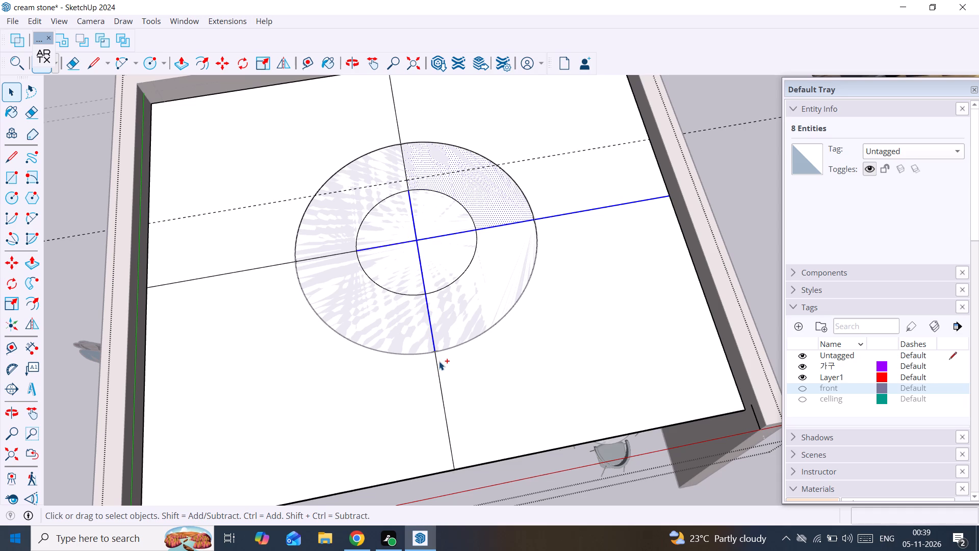
pyautogui.keyDown('ctrl'); pyautogui.click(439, 361); pyautogui.keyUp('ctrl')
pyautogui.keyDown('ctrl'); pyautogui.click(437, 364); pyautogui.keyUp('ctrl')
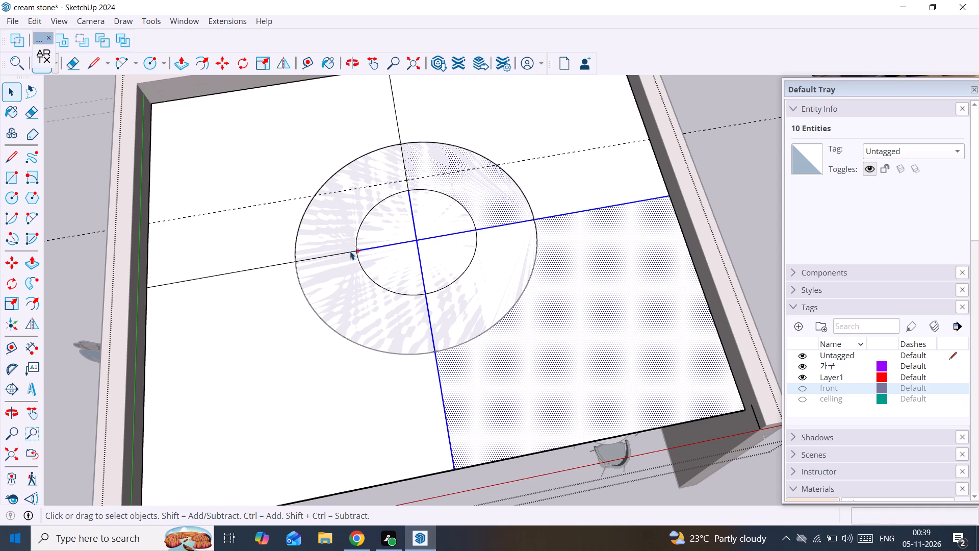
pyautogui.keyDown('ctrl'); pyautogui.click(350, 251); pyautogui.keyUp('ctrl')
pyautogui.keyDown('ctrl'); pyautogui.click(278, 264); pyautogui.keyUp('ctrl')
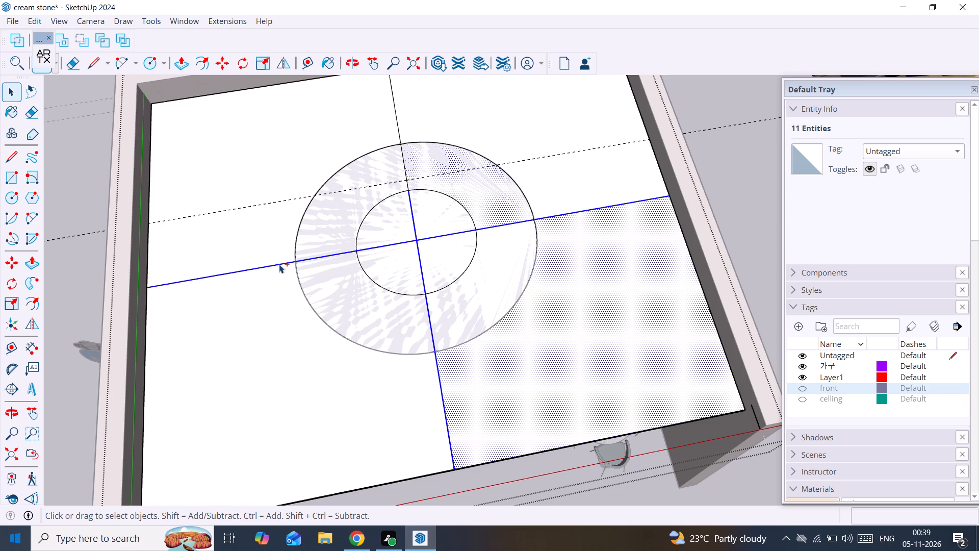
pyautogui.keyDown('ctrl'); pyautogui.click(406, 177); pyautogui.keyUp('ctrl')
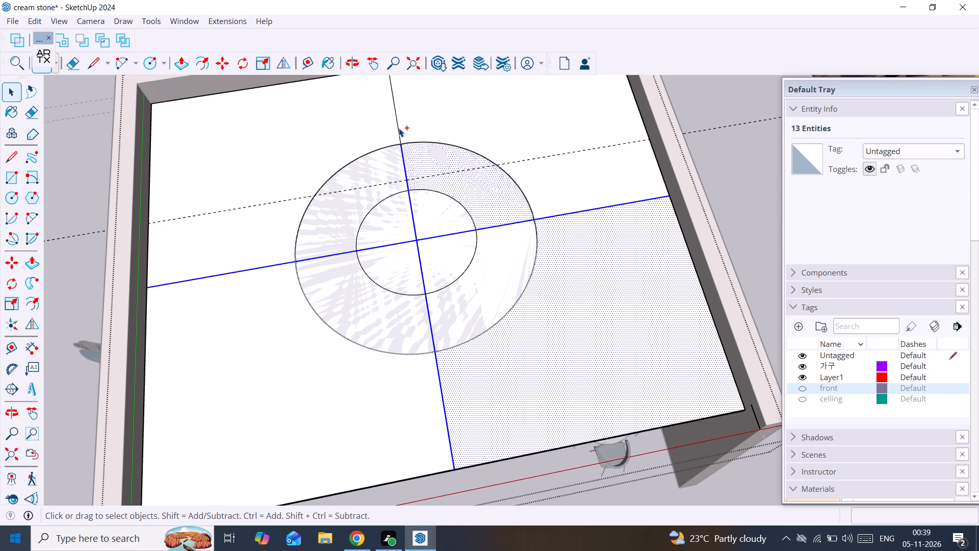
pyautogui.keyDown('ctrl'); pyautogui.click(398, 127); pyautogui.keyUp('ctrl')
pyautogui.keyDown('shift'); pyautogui.click(431, 158); pyautogui.keyUp('shift')
pyautogui.keyDown('shift'); pyautogui.click(444, 218); pyautogui.keyUp('shift')
pyautogui.keyDown('shift'); pyautogui.click(453, 216); pyautogui.keyUp('shift')
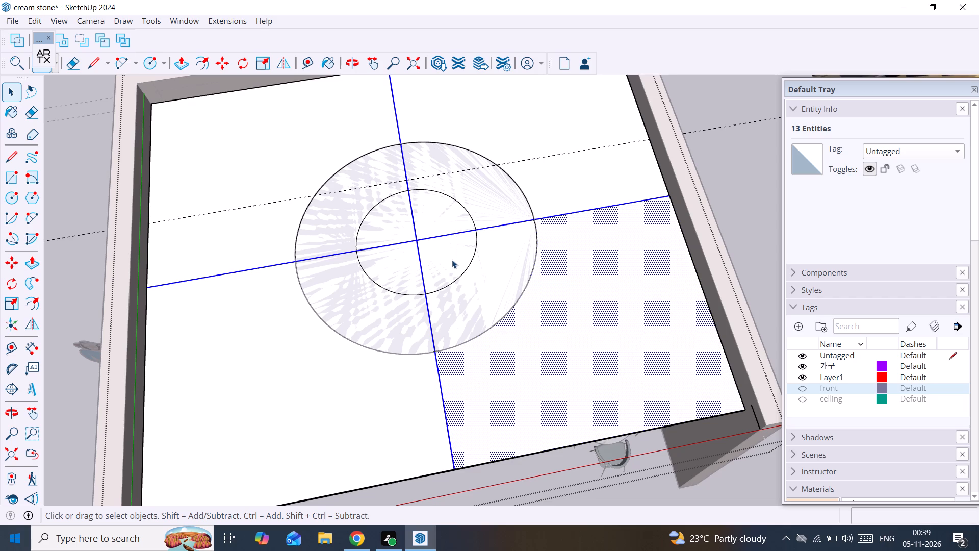
pyautogui.keyDown('shift'); pyautogui.click(626, 348); pyautogui.keyUp('shift')
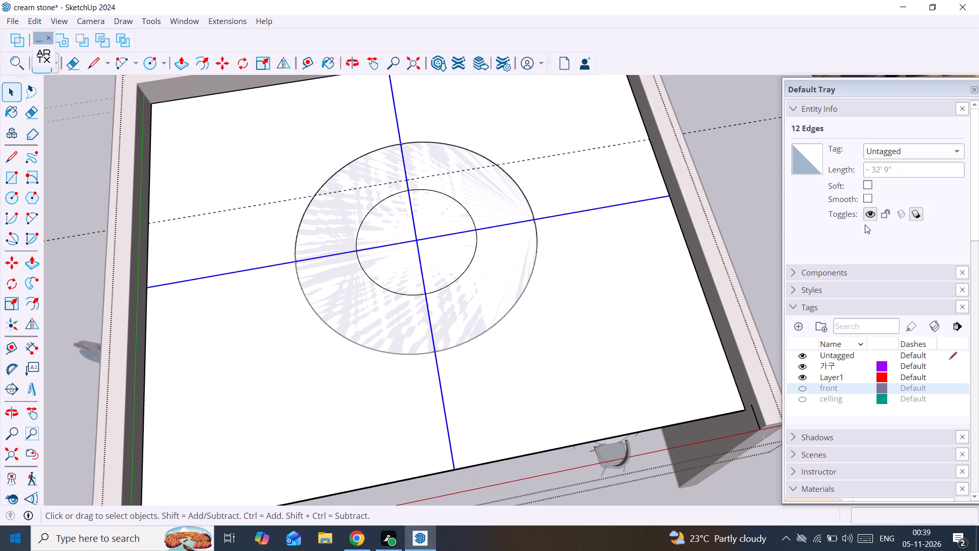
pyautogui.press('Delete')
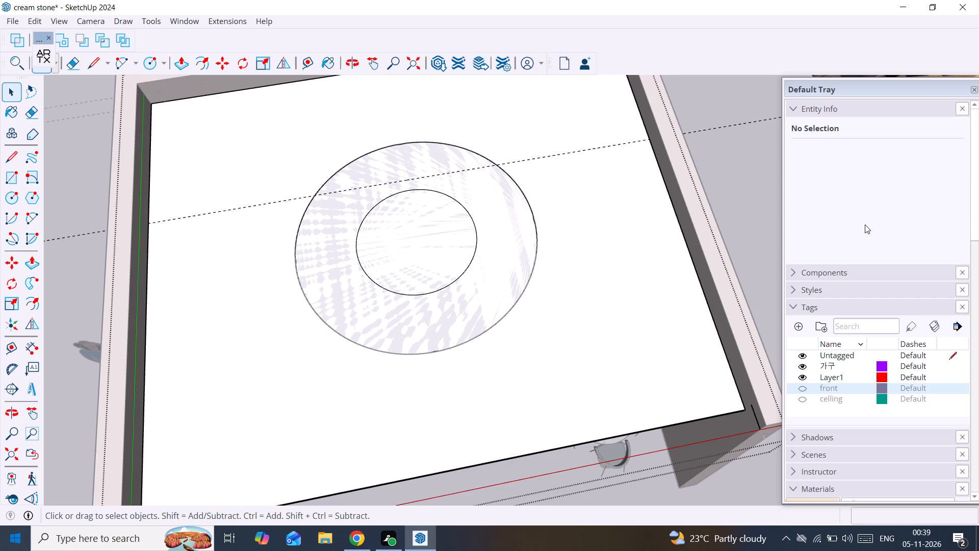
# Select the inner 2' circle's face on the ceiling slab.
pyautogui.scroll(-3, 482, 172)
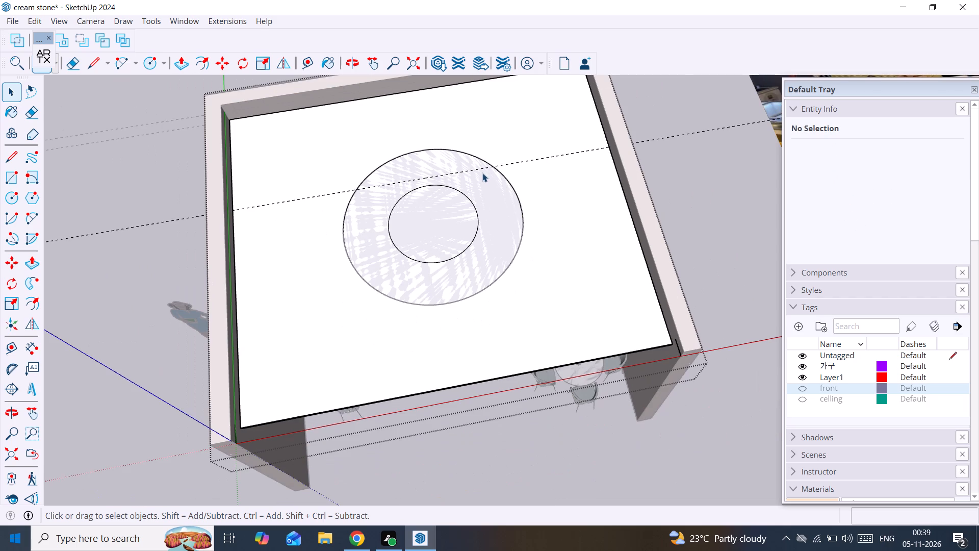
pyautogui.moveTo(482, 173); pyautogui.dragTo(462, 295, button='middle')
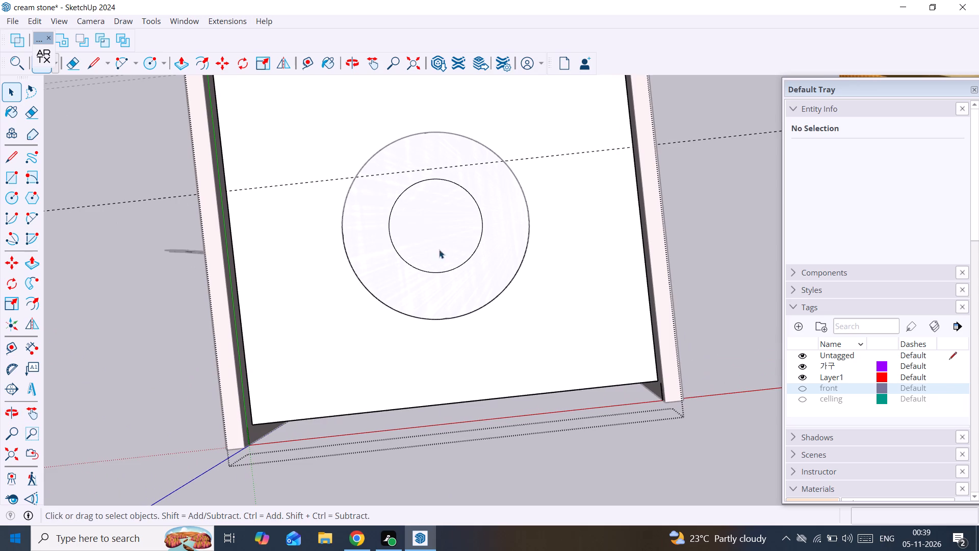
pyautogui.click(431, 233)
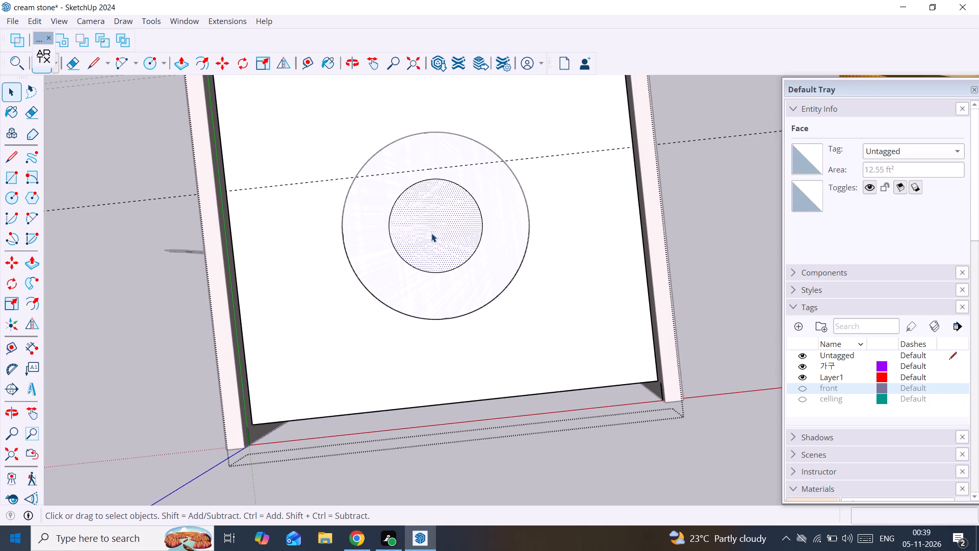
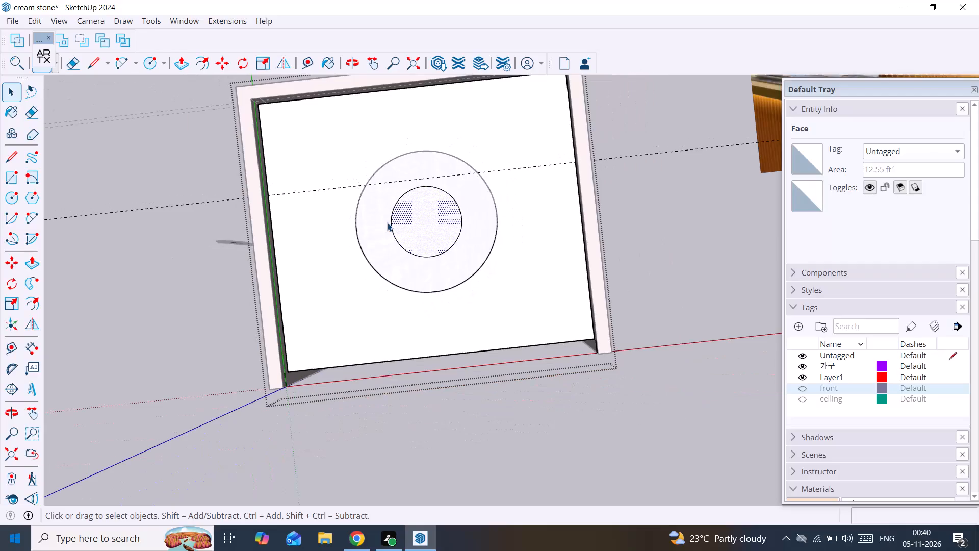
# Push/Pull the rectangular underside face of the ceiling slab by 3".
pyautogui.moveTo(387, 222); pyautogui.dragTo(386, 2, button='middle')
pyautogui.scroll(1, 487, 365)
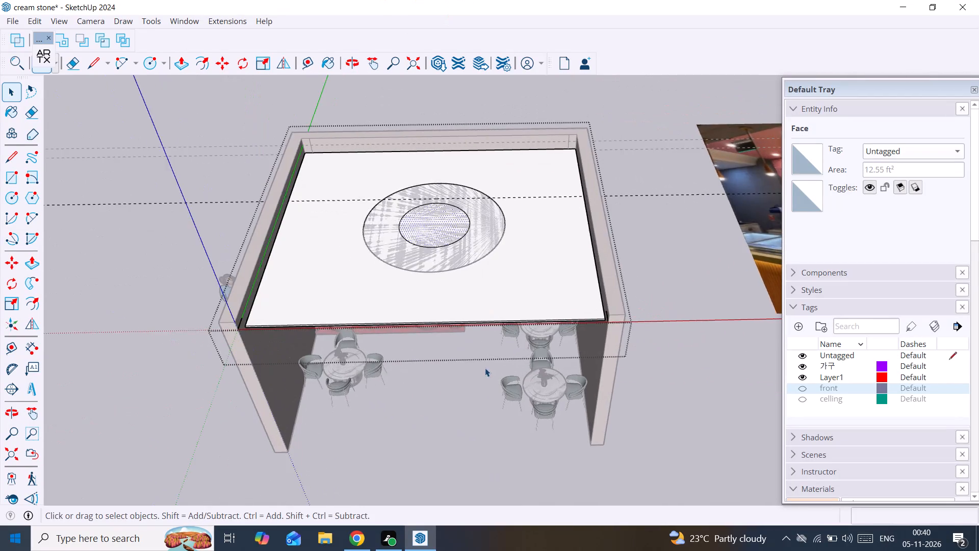
pyautogui.moveTo(485, 368); pyautogui.dragTo(480, 26, button='middle')
pyautogui.scroll(1, 488, 133)
pyautogui.click(478, 252)
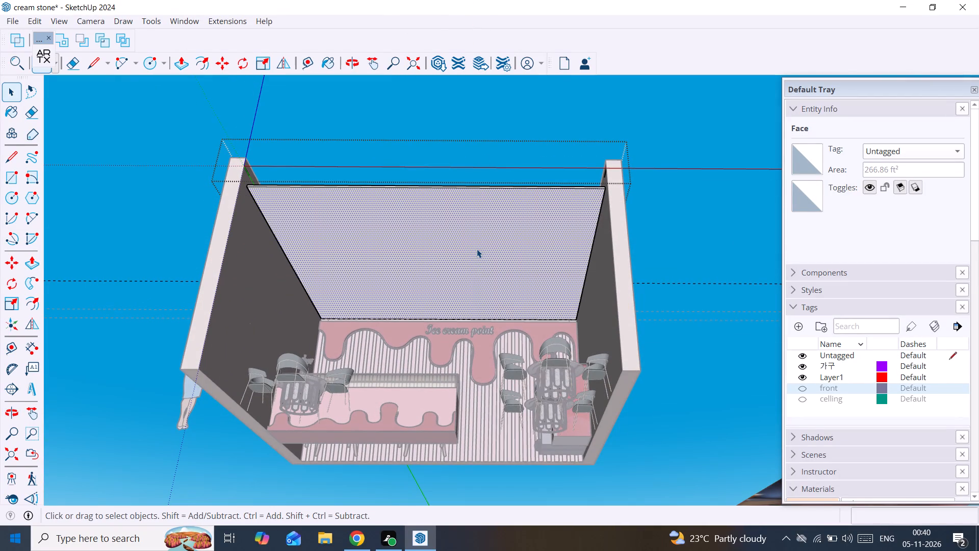
pyautogui.press('p')
pyautogui.click(477, 249)
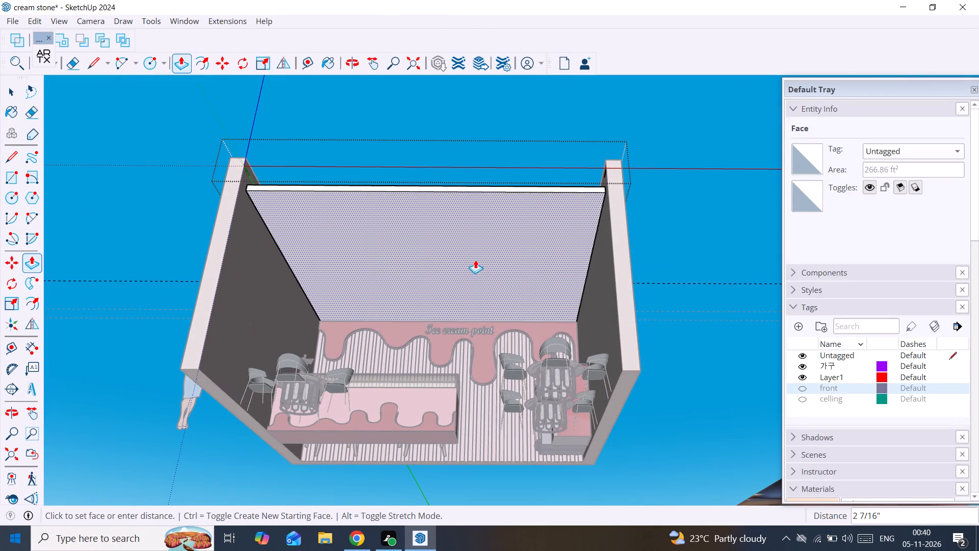
pyautogui.press('2')
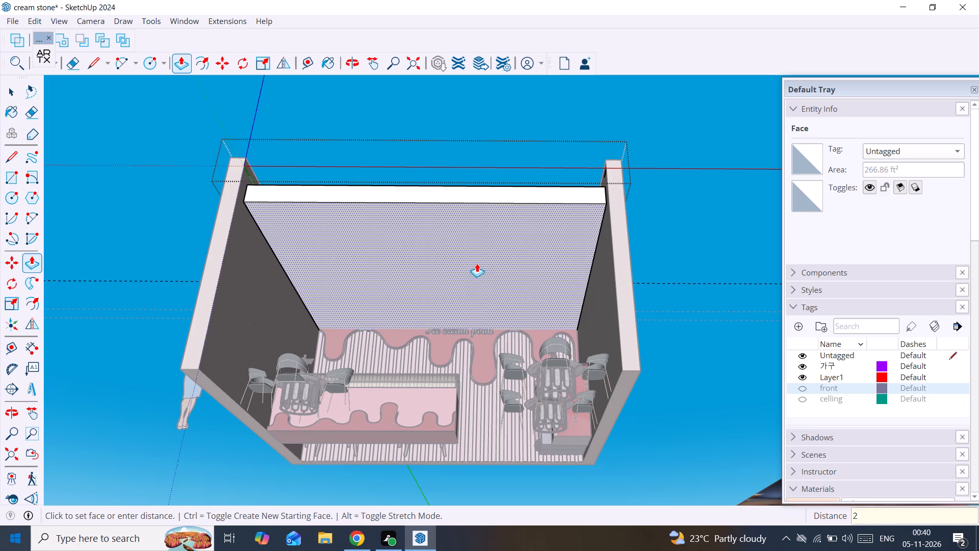
pyautogui.hotkey('shift', '"')
pyautogui.press('BackSpace')
pyautogui.press('BackSpace')
pyautogui.write('3"')
pyautogui.press('Return')
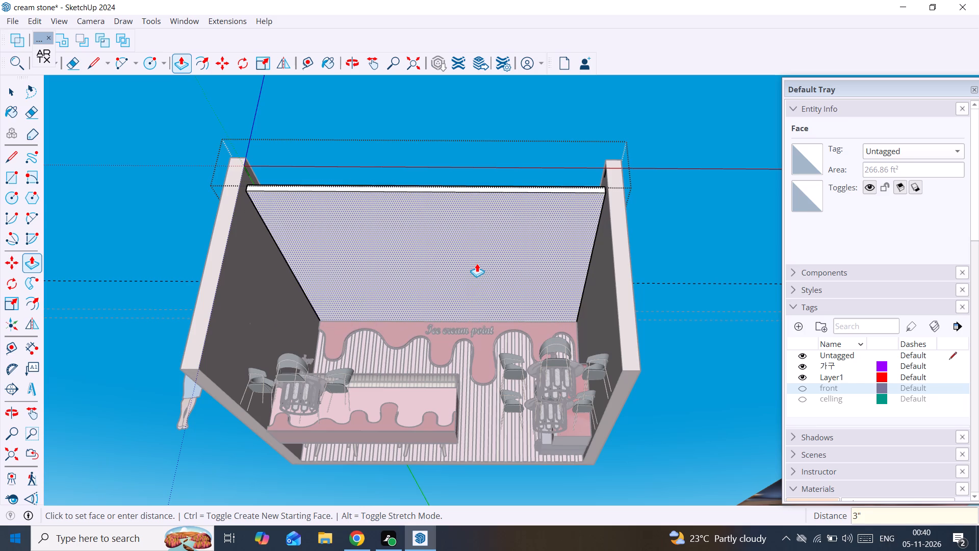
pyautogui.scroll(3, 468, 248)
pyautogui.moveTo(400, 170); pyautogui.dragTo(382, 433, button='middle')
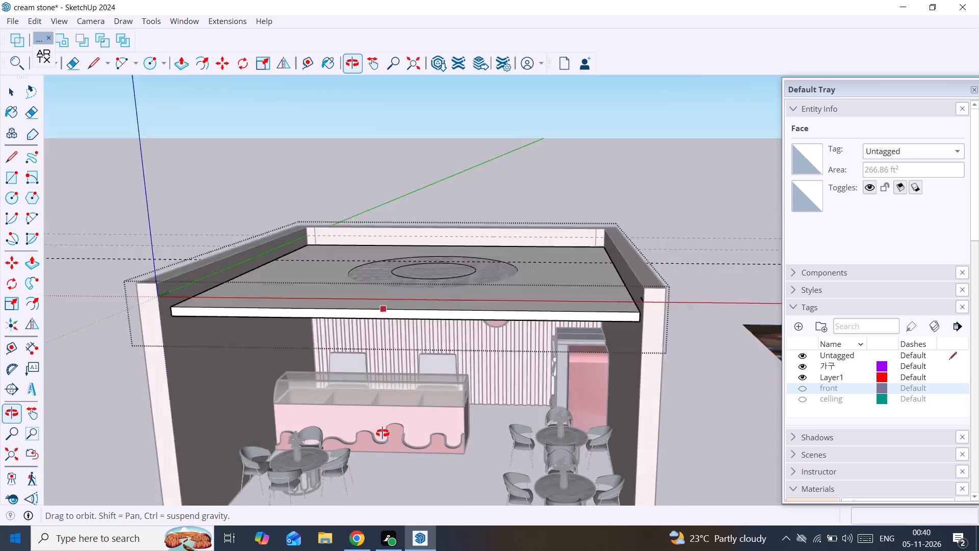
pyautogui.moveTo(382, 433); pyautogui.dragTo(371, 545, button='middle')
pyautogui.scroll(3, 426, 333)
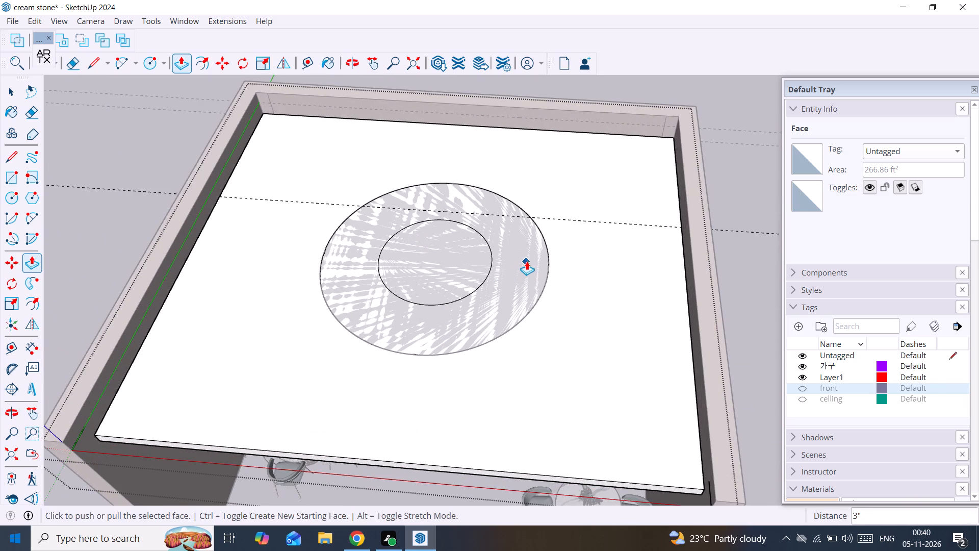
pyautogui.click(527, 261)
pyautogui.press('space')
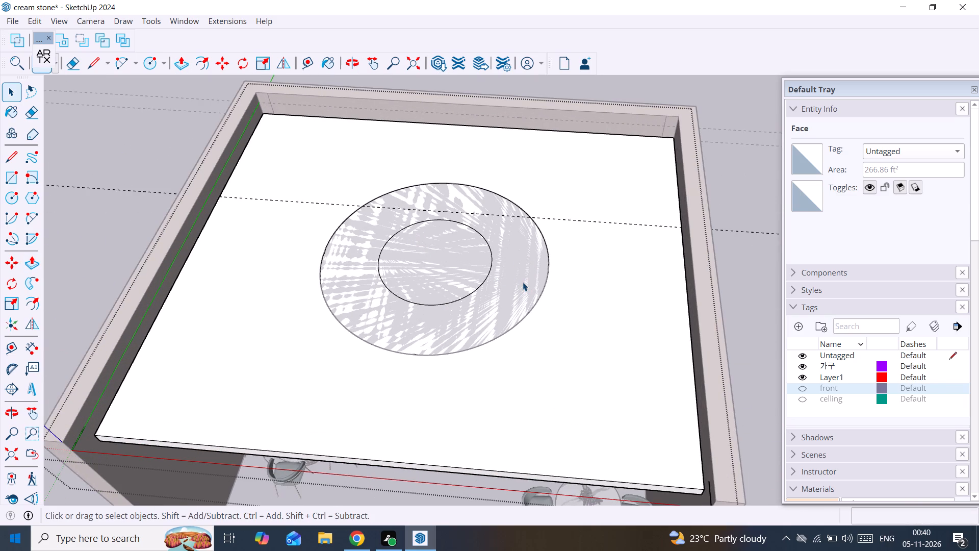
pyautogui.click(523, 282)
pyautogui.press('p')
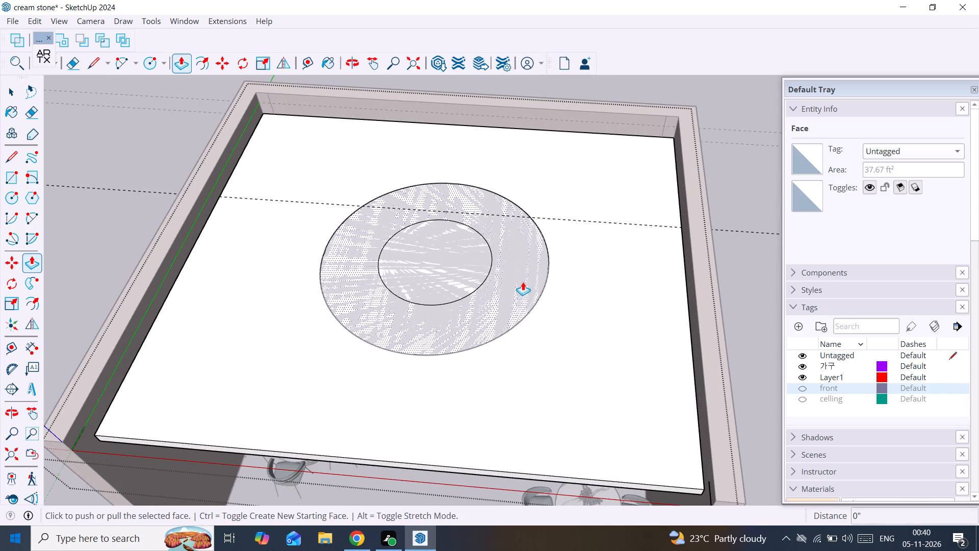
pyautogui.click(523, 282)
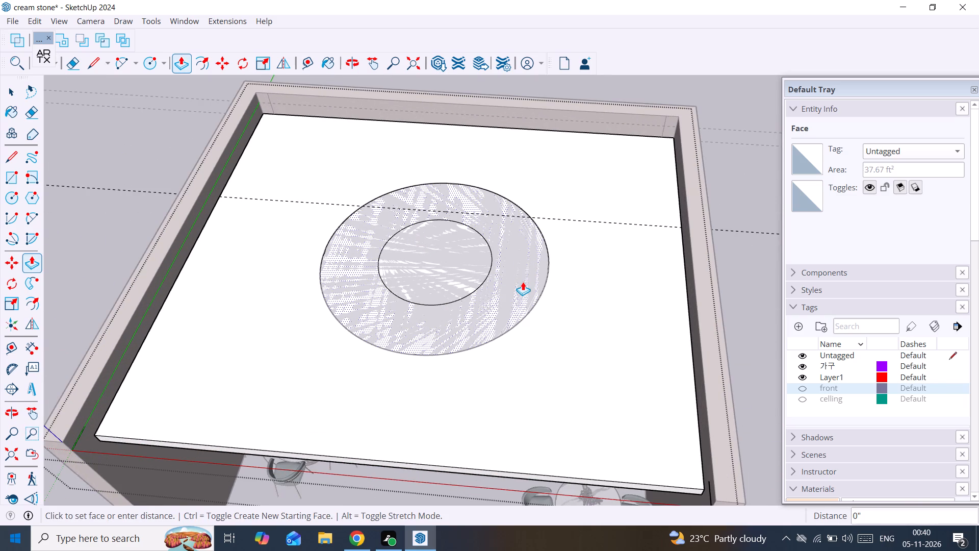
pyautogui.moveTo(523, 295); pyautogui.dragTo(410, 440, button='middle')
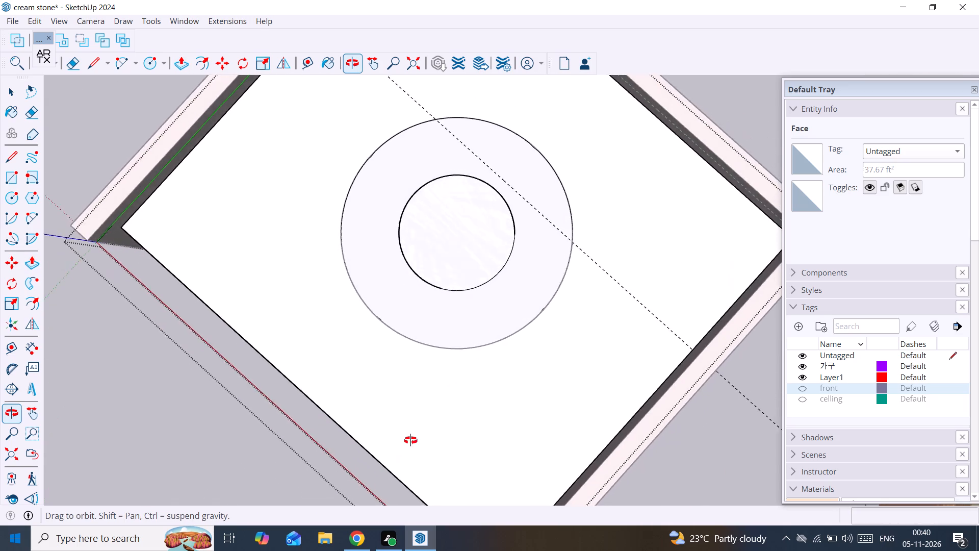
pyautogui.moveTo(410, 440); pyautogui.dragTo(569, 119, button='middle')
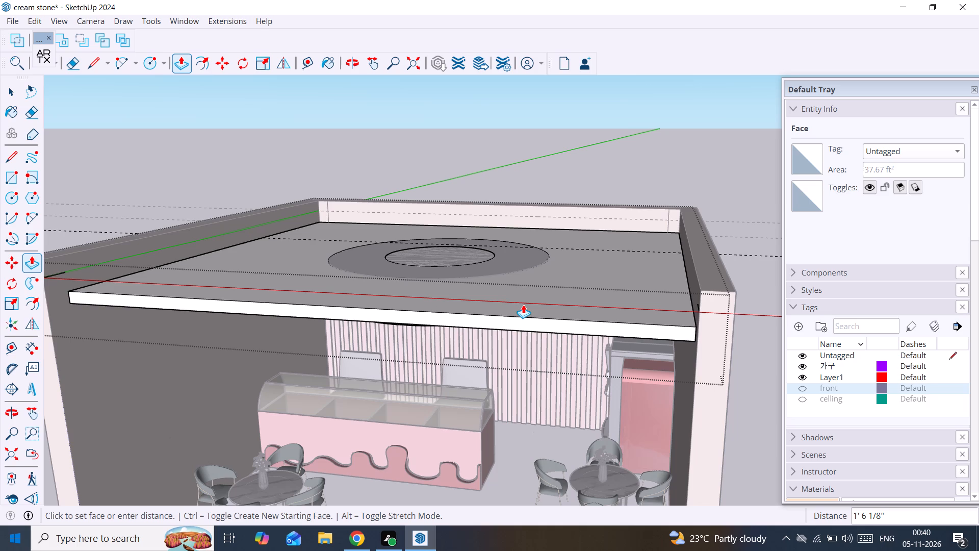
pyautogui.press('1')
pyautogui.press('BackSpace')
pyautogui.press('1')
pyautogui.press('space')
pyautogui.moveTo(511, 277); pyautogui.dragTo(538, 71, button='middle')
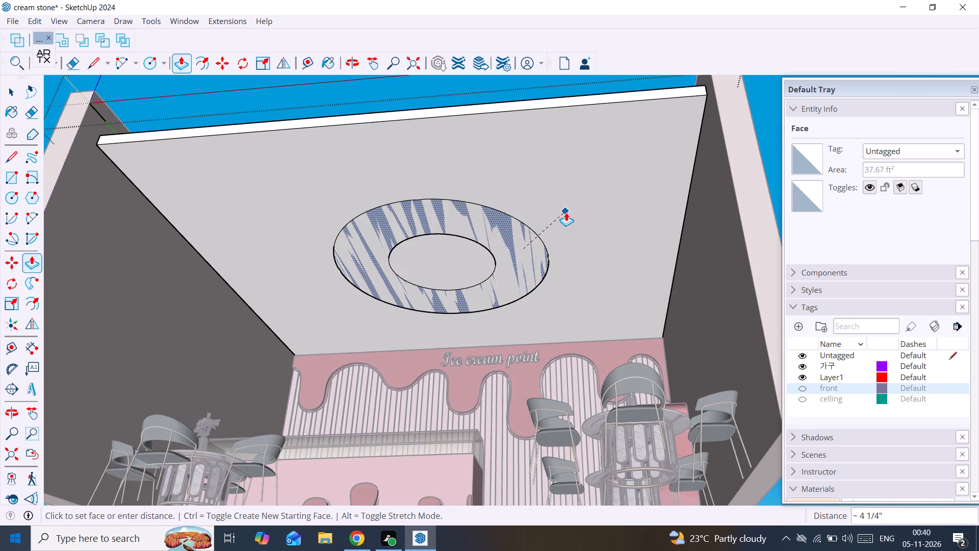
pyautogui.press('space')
# Push/Pull the ceiling slab's underside face by a further 3".
pyautogui.click(566, 213)
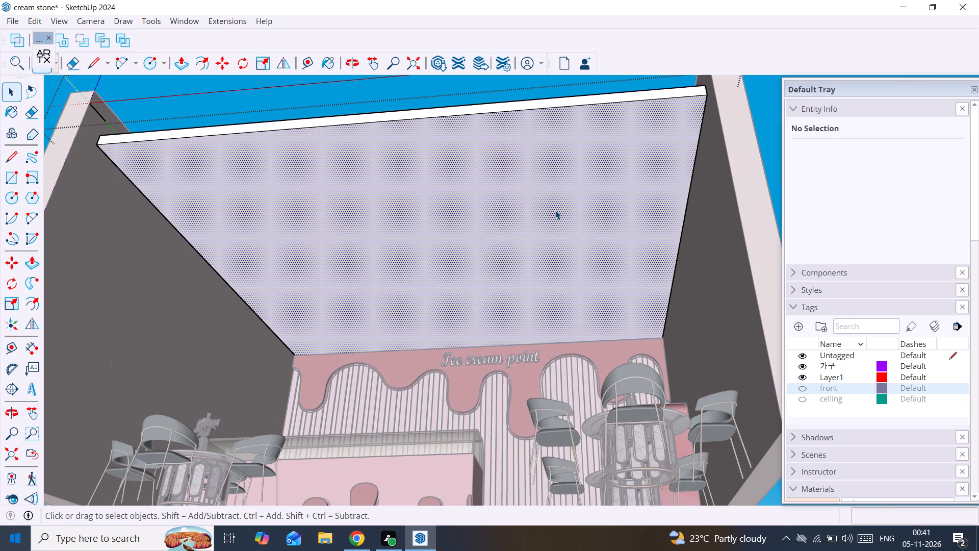
pyautogui.press('p')
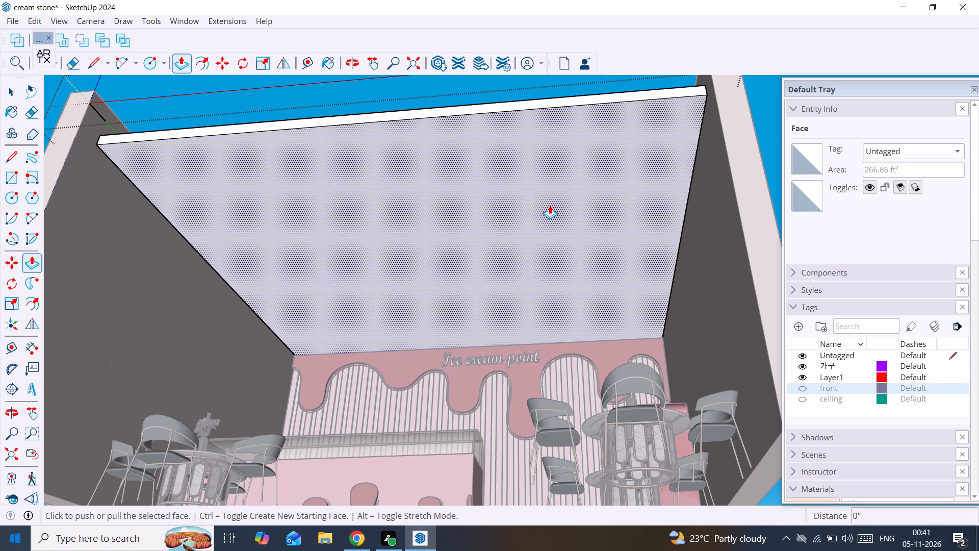
pyautogui.click(548, 206)
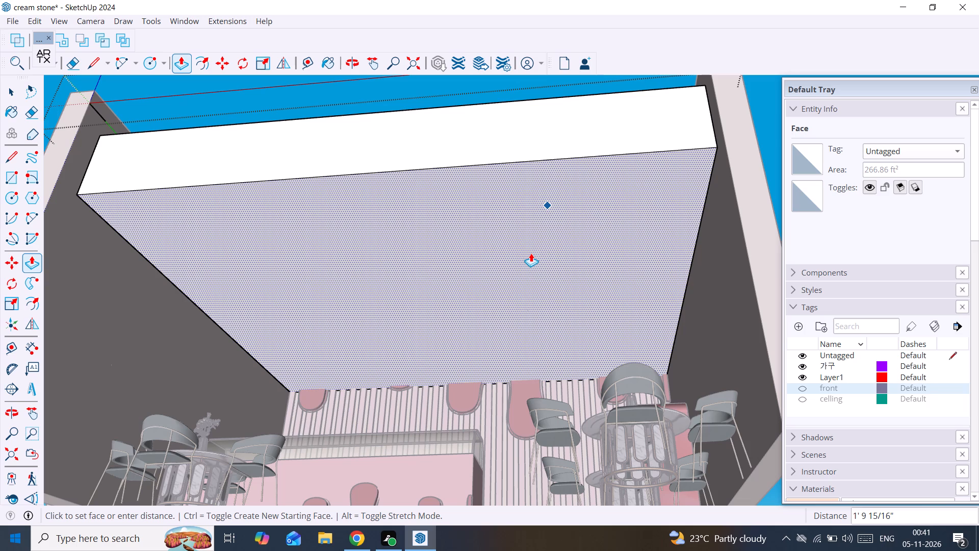
pyautogui.press('3')
pyautogui.hotkey('shift', '"')
pyautogui.press('Return')
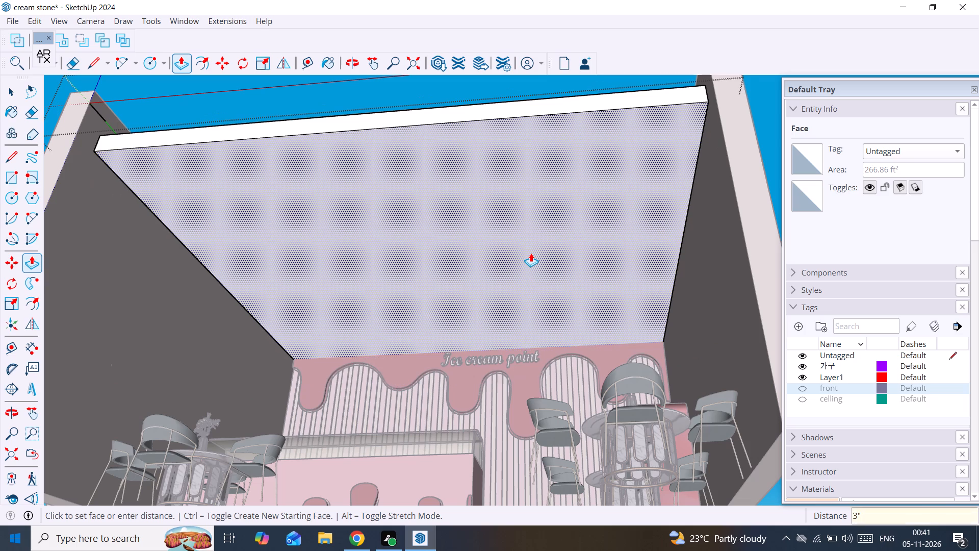
pyautogui.press('space')
# Push/Pull the ring face between the two concentric circles on top of the ceiling slab by 3".
pyautogui.moveTo(513, 238); pyautogui.dragTo(441, 508, button='middle')
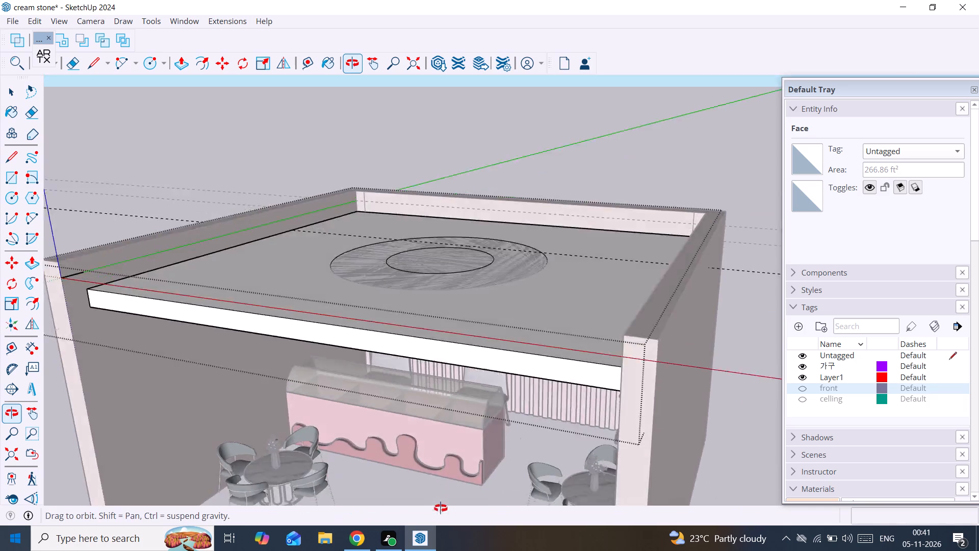
pyautogui.moveTo(441, 508); pyautogui.dragTo(496, 525, button='middle')
pyautogui.click(505, 290)
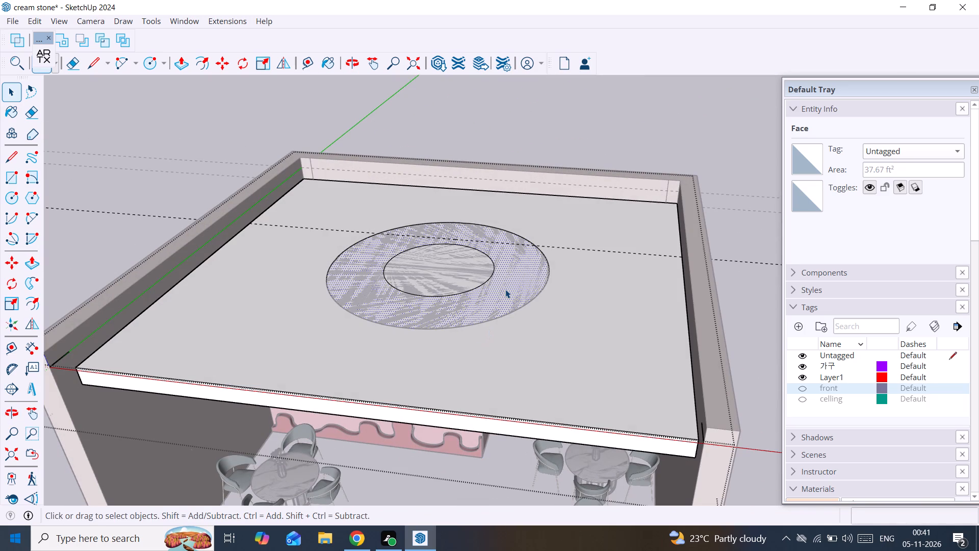
pyautogui.press('p')
pyautogui.click(505, 289)
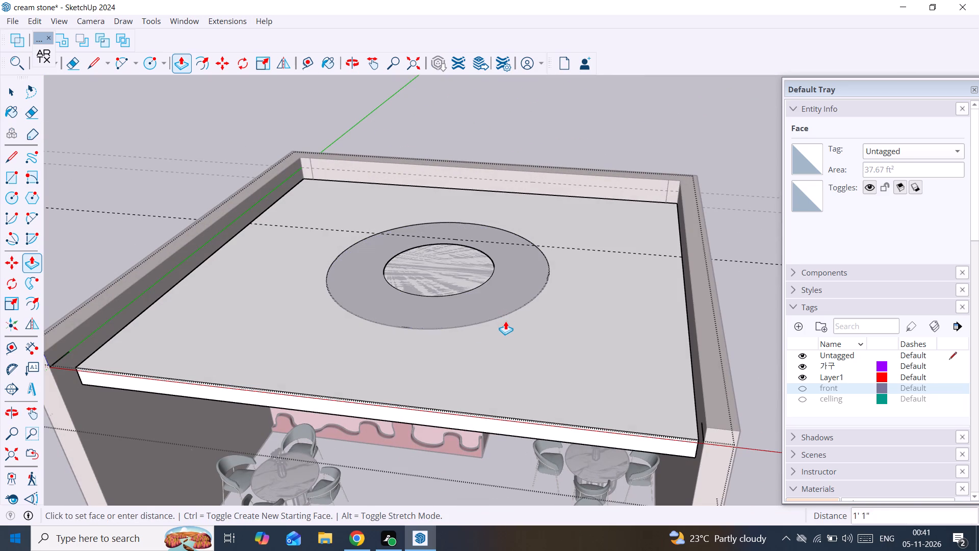
pyautogui.press('3')
pyautogui.hotkey('shift', '"')
pyautogui.press('Return')
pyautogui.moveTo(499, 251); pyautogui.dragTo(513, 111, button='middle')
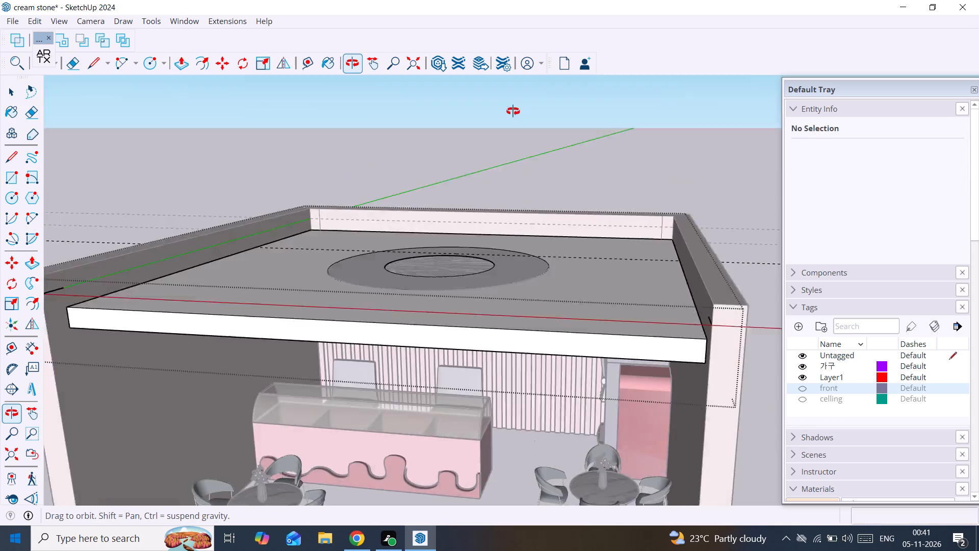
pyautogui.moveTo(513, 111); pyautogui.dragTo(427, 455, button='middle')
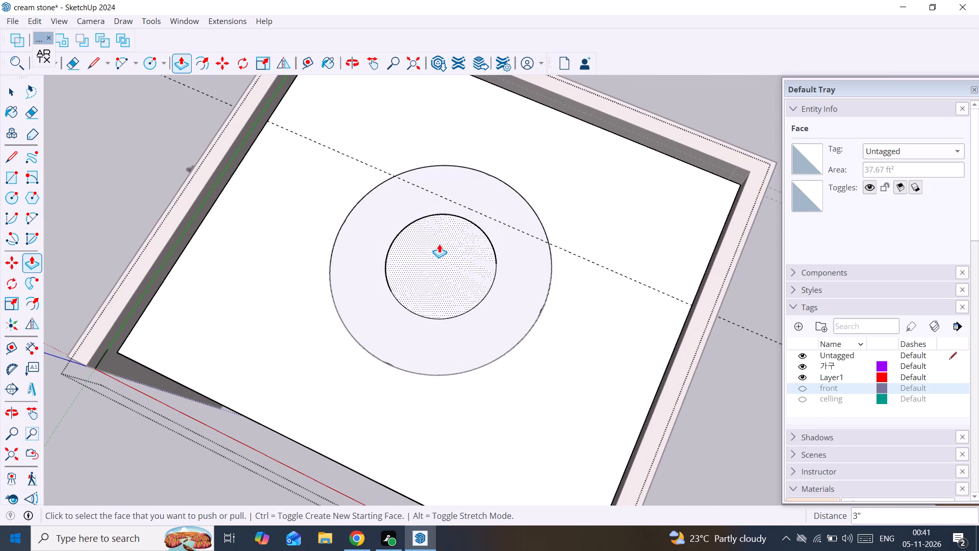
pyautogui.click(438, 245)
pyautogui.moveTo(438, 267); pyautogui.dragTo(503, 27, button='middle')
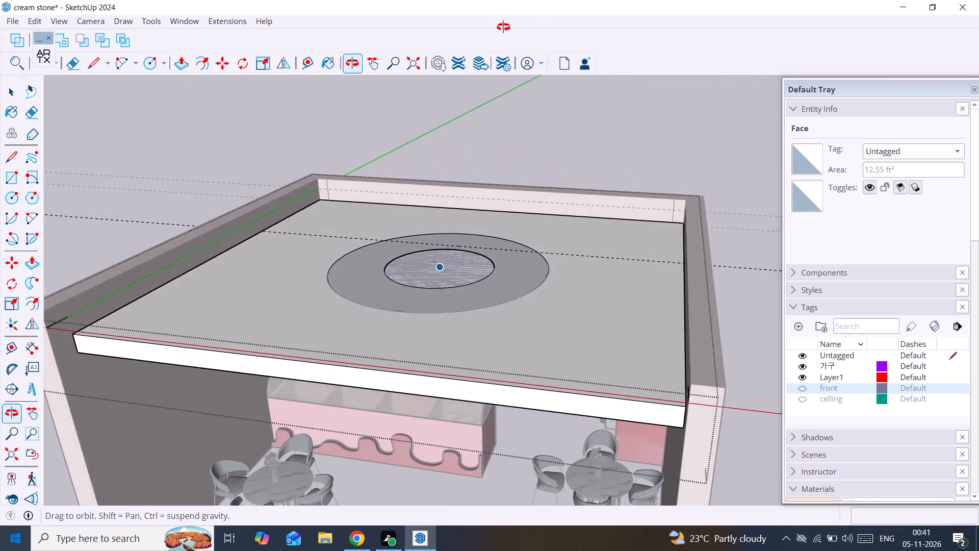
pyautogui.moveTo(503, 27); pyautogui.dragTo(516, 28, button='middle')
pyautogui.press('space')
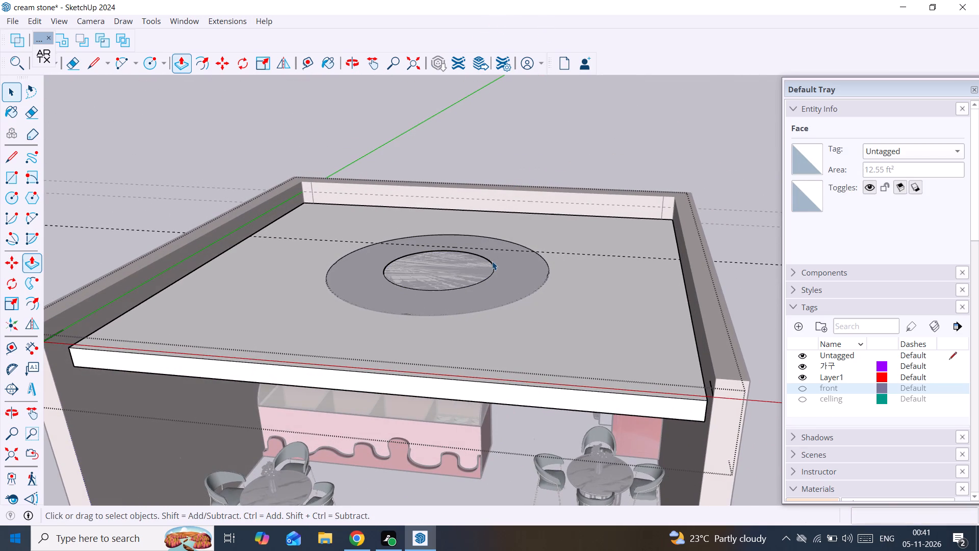
# Exit the group that contains the ceiling slab.
pyautogui.click(504, 260)
pyautogui.moveTo(517, 262); pyautogui.dragTo(412, 436, button='middle')
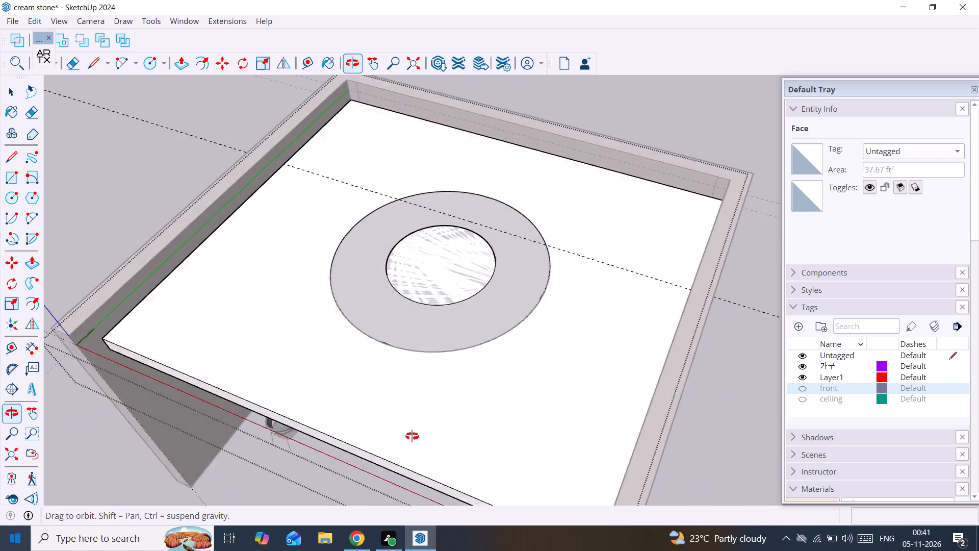
pyautogui.moveTo(412, 436); pyautogui.dragTo(473, 280, button='middle')
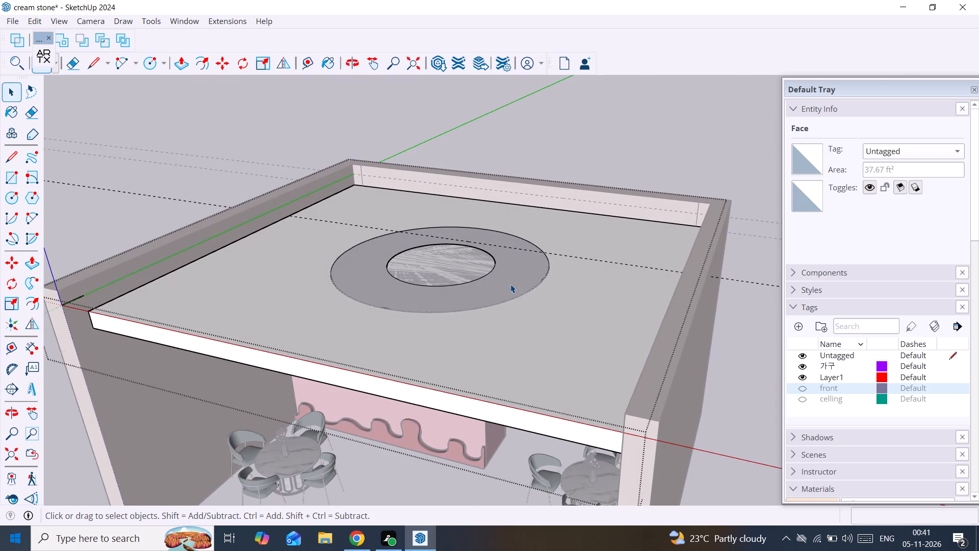
pyautogui.scroll(-5, 510, 284)
pyautogui.click(703, 308)
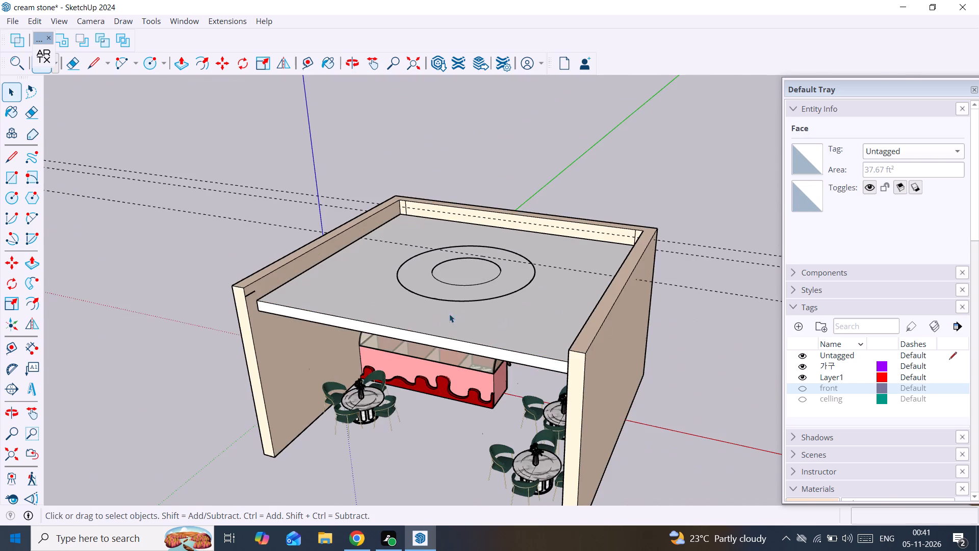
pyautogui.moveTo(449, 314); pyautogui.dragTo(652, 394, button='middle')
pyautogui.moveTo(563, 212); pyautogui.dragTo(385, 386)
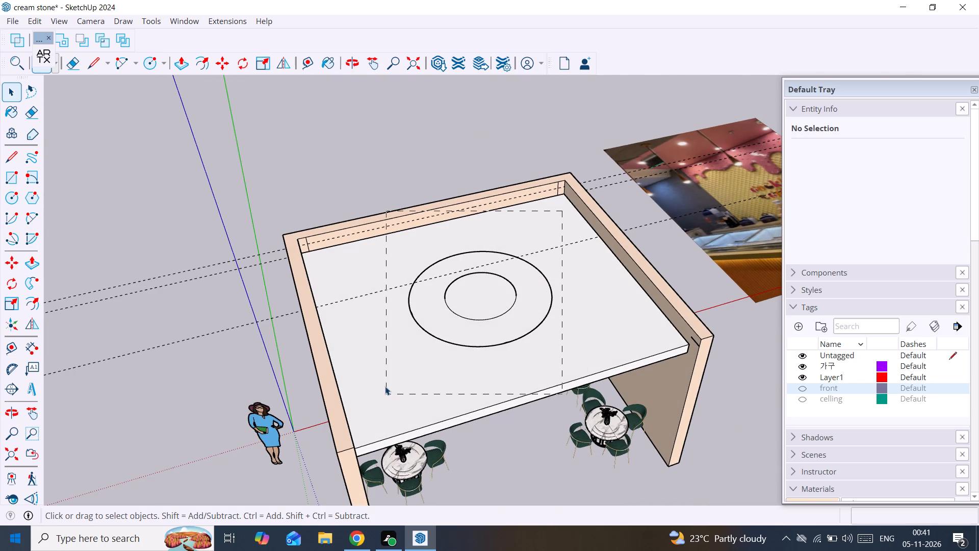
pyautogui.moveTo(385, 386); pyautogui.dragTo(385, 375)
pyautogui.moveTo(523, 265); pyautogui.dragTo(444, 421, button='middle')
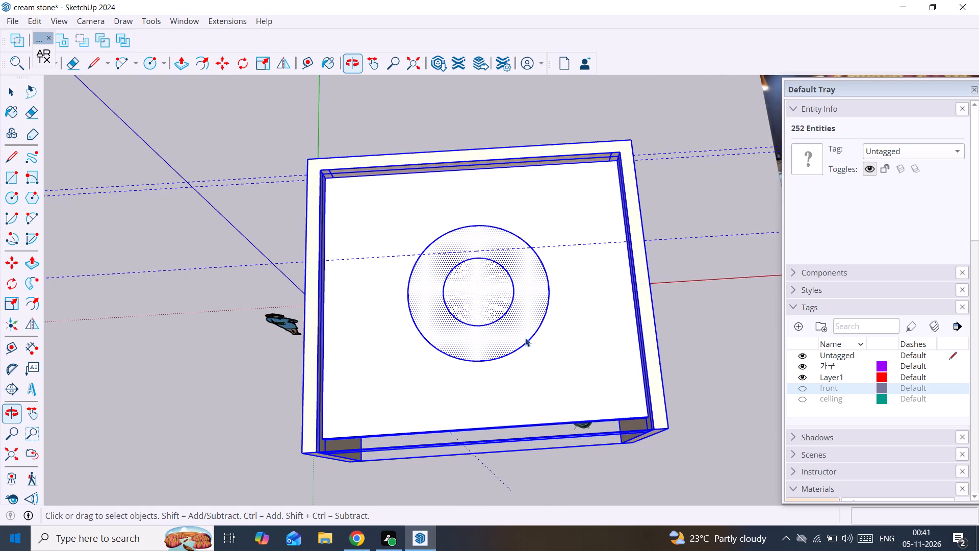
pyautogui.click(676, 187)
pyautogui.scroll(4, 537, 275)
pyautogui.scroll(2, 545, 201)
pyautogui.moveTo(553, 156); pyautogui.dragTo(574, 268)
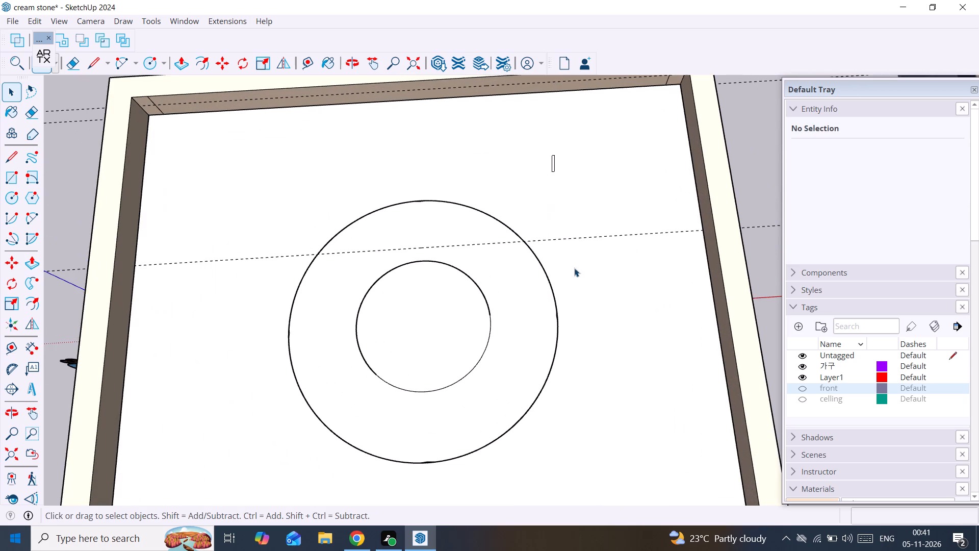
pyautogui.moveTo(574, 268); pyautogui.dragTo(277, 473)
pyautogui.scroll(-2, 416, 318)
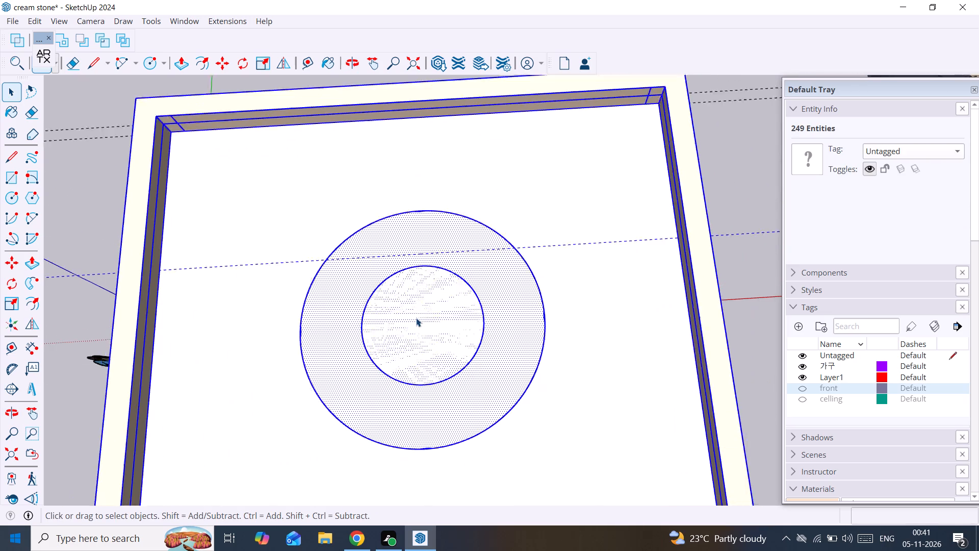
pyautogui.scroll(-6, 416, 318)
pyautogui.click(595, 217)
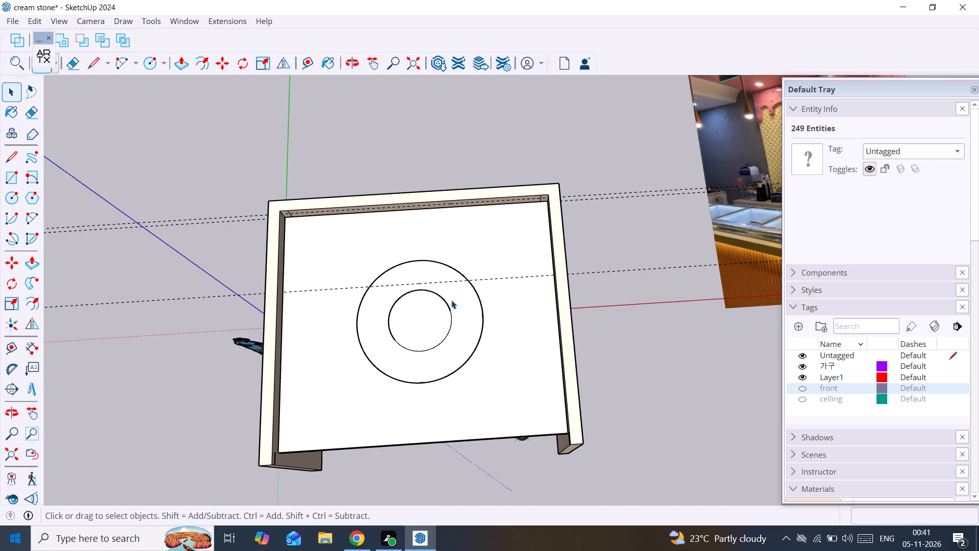
# Delete the loose circle of 4' radius lying on top of the ceiling slab outside the slab's group.
pyautogui.click(464, 277)
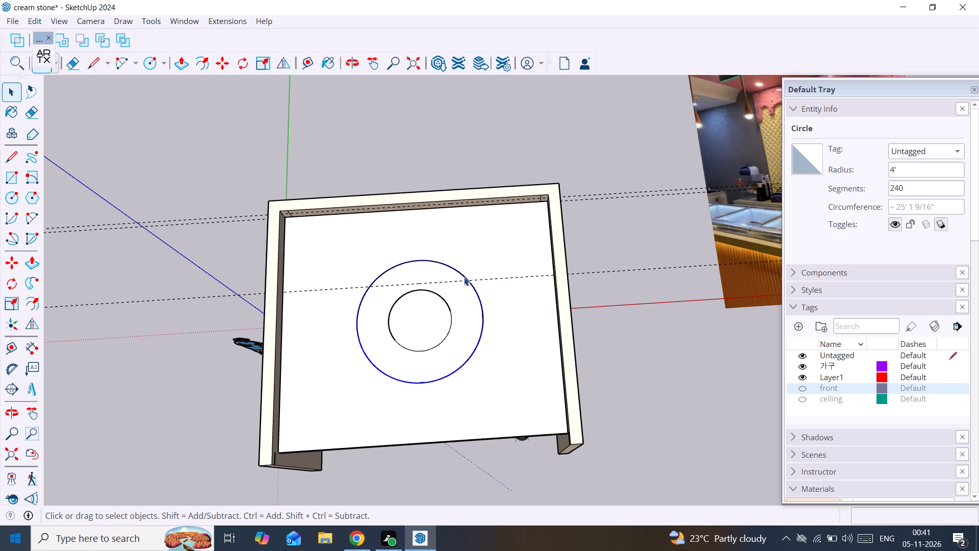
pyautogui.press('Delete')
# Open the group that contains the ceiling slab for editing.
pyautogui.scroll(1, 446, 266)
pyautogui.moveTo(433, 229); pyautogui.dragTo(378, 78, button='middle')
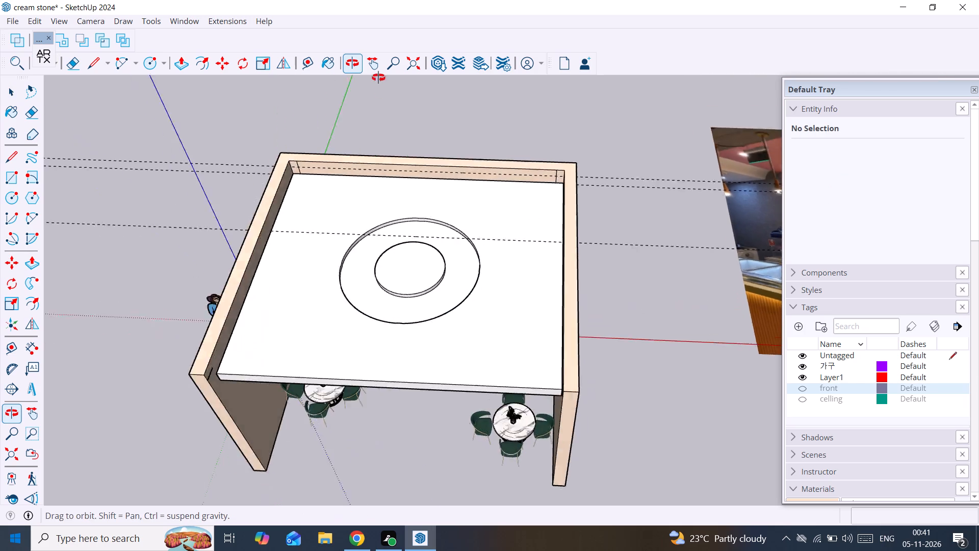
pyautogui.moveTo(378, 78); pyautogui.dragTo(364, 46, button='middle')
pyautogui.scroll(4, 428, 237)
pyautogui.doubleClick(424, 338)
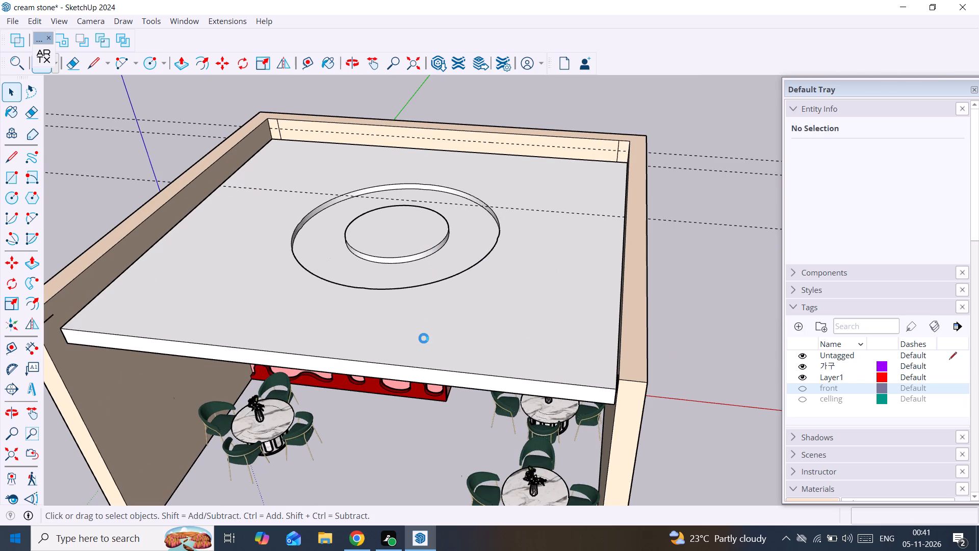
pyautogui.moveTo(438, 293); pyautogui.dragTo(474, 227, button='middle')
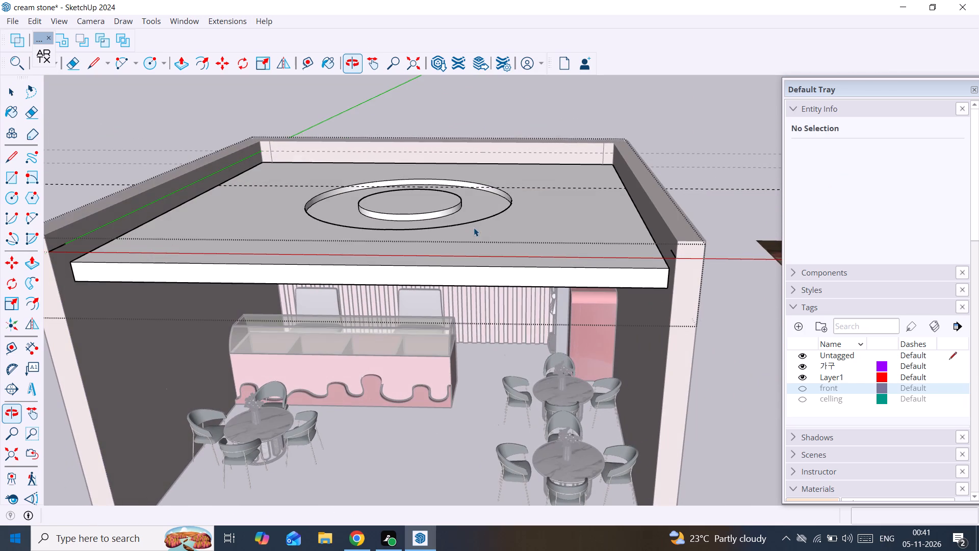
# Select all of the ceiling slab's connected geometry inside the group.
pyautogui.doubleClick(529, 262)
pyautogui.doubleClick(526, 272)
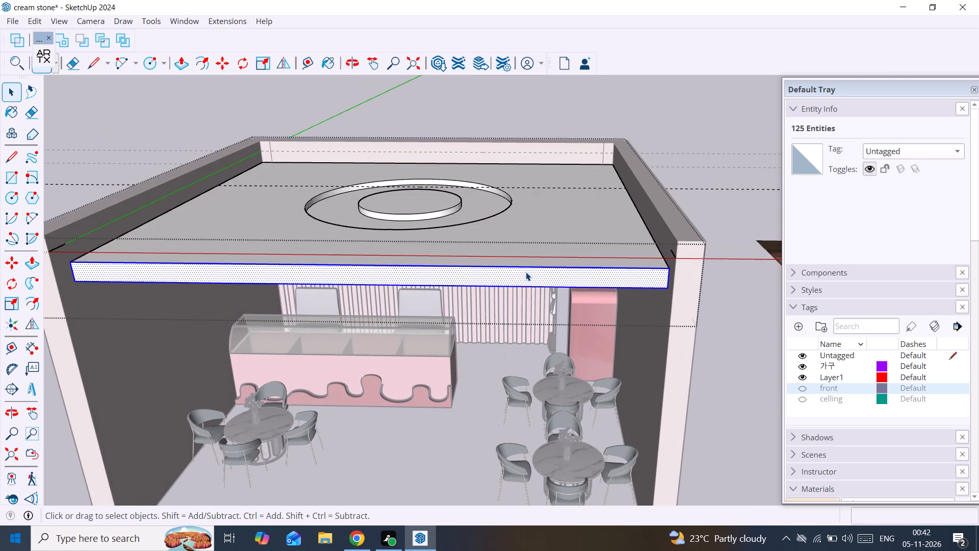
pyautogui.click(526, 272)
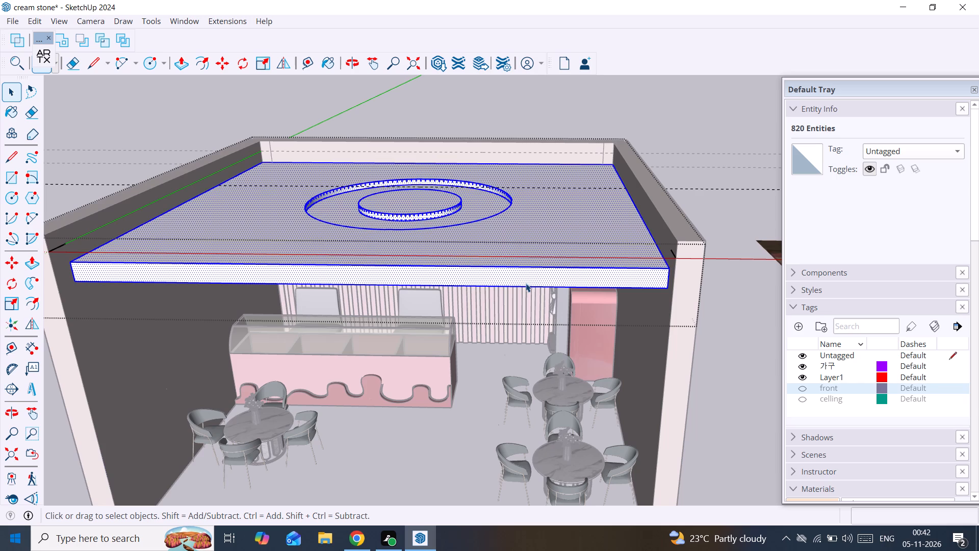
# Measure the ceiling slab's thickness at the end of its front edge with the Dimension tool.
pyautogui.scroll(1, 522, 288)
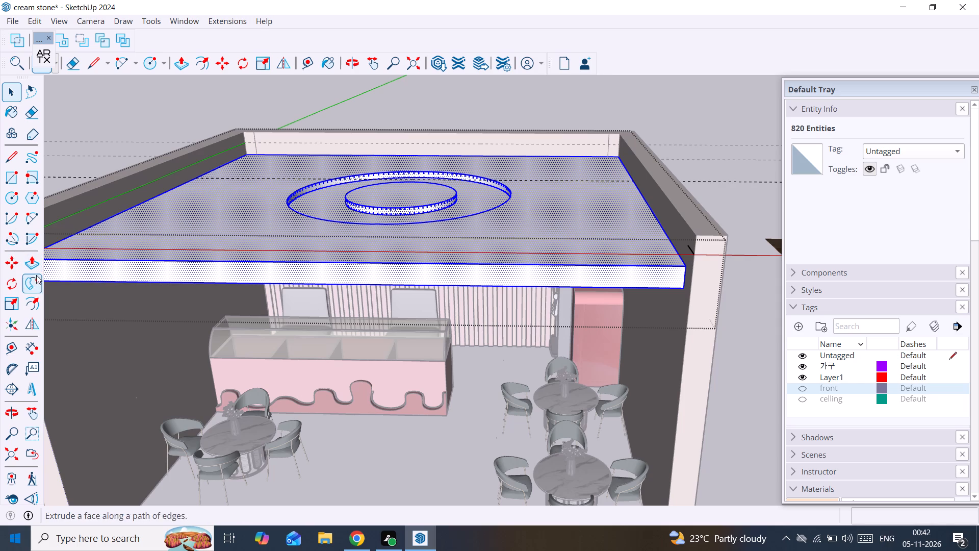
pyautogui.scroll(-3, 34, 295)
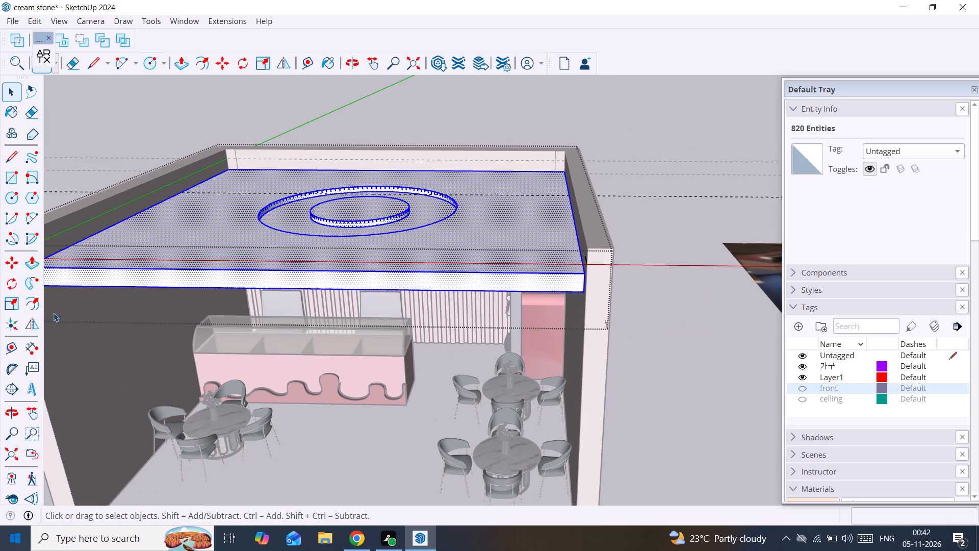
pyautogui.click(31, 346)
pyautogui.scroll(2, 575, 277)
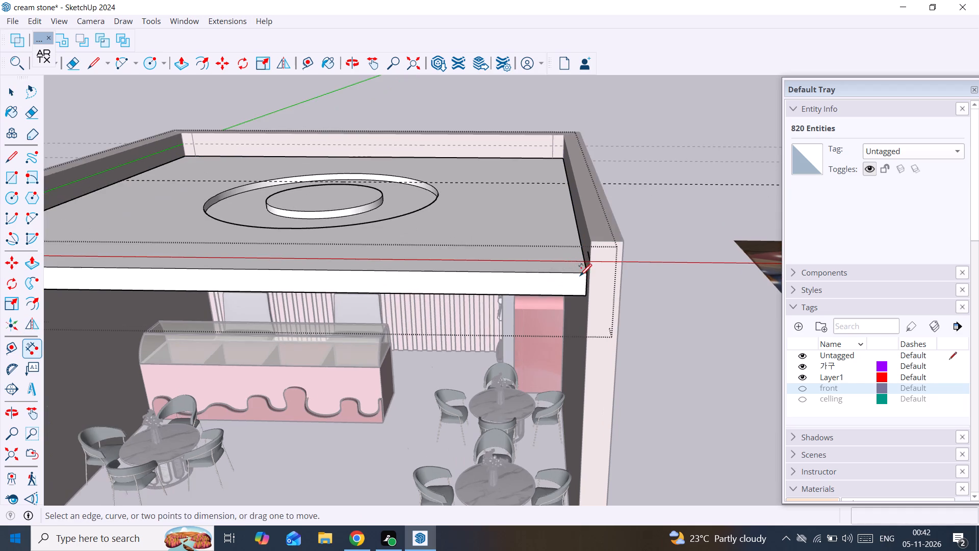
pyautogui.scroll(4, 580, 275)
pyautogui.click(587, 274)
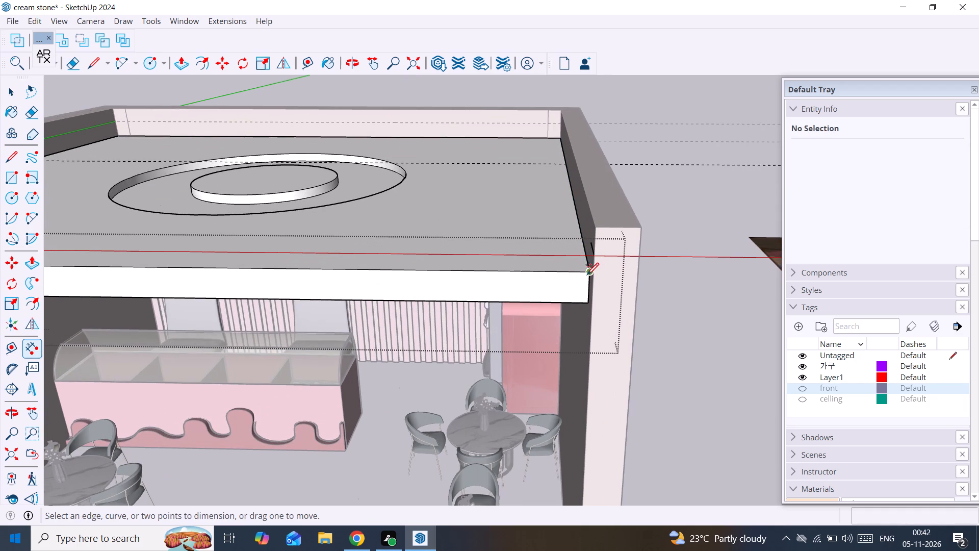
pyautogui.click(587, 306)
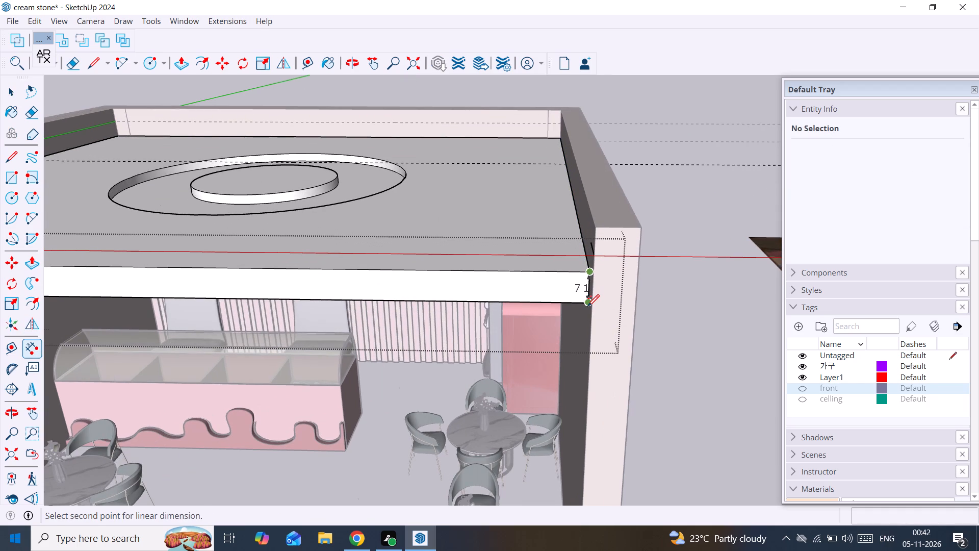
pyautogui.click(555, 300)
pyautogui.press('space')
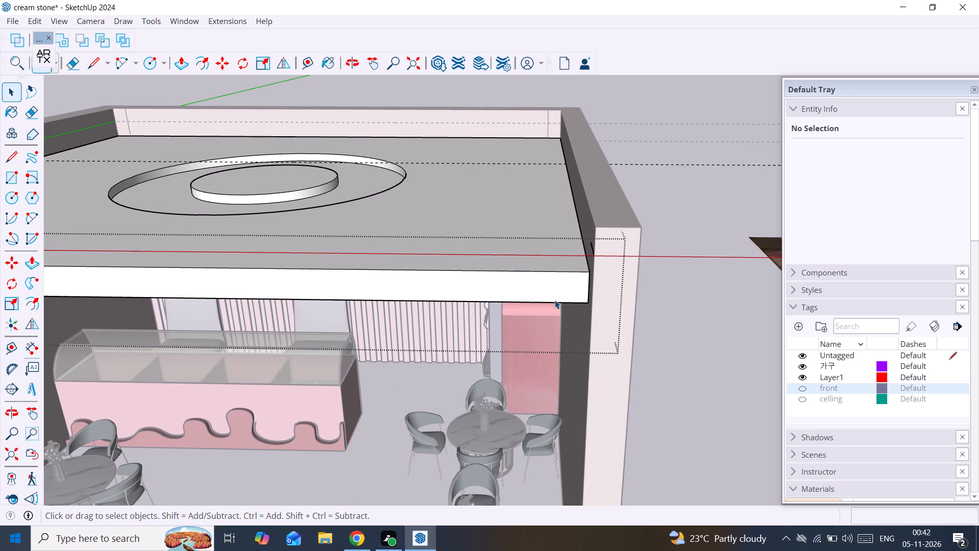
# Push/Pull the recessed ring face between the two concentric circles down by a further 3".
pyautogui.scroll(-8, 245, 160)
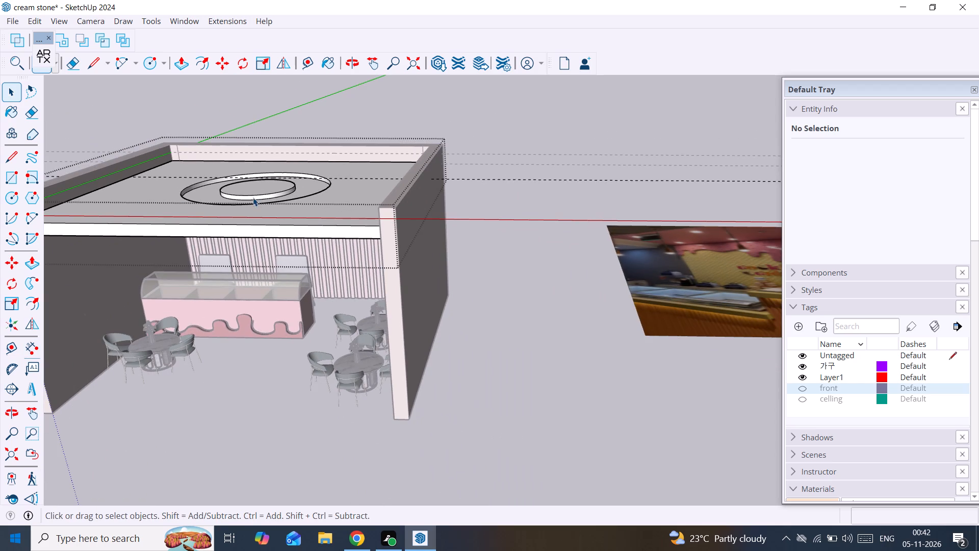
pyautogui.keyDown('shift'); pyautogui.moveTo(252, 195); pyautogui.dragTo(420, 163, button='middle'); pyautogui.keyUp('shift')
pyautogui.moveTo(425, 167); pyautogui.dragTo(427, 242, button='middle')
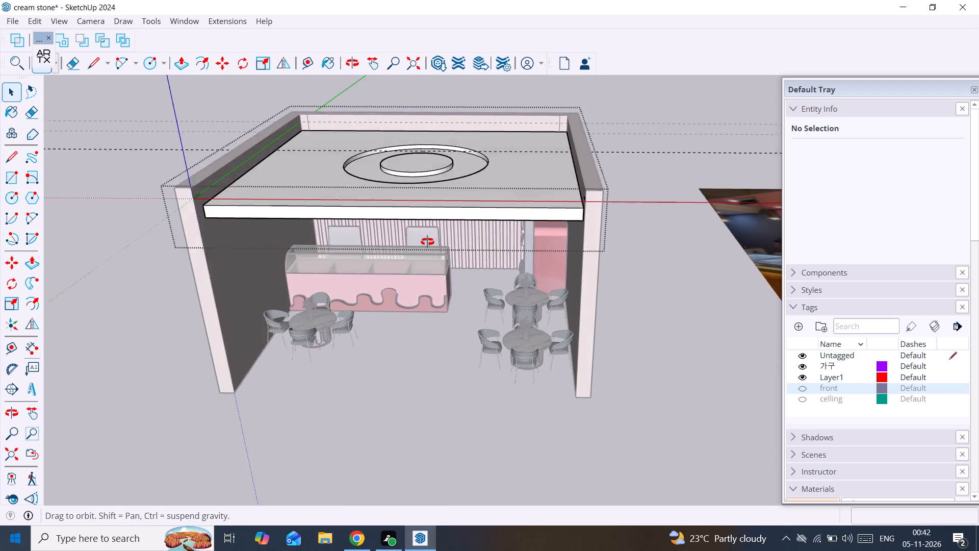
pyautogui.moveTo(427, 242); pyautogui.dragTo(430, 260, button='middle')
pyautogui.scroll(3, 484, 189)
pyautogui.click(477, 186)
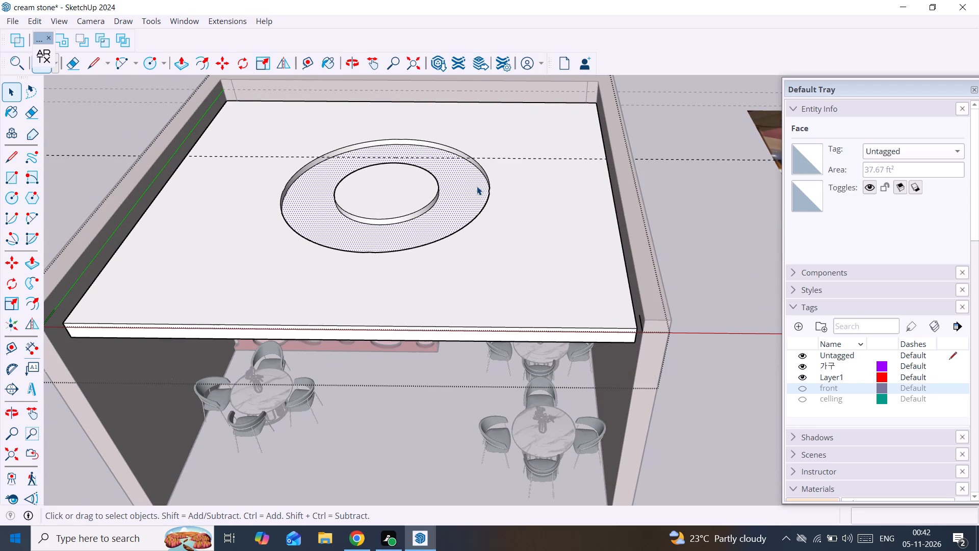
pyautogui.press('p')
pyautogui.click(477, 186)
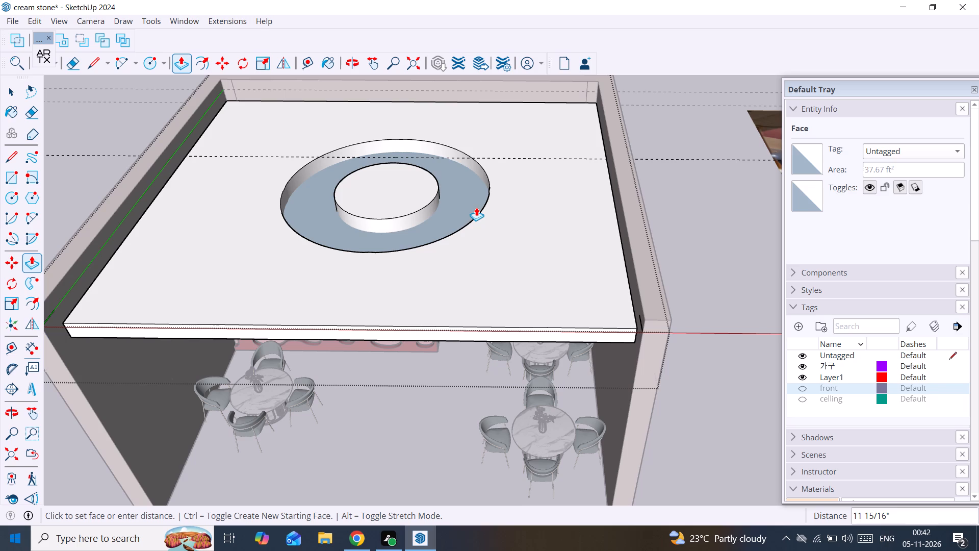
pyautogui.write('3"')
pyautogui.press('Return')
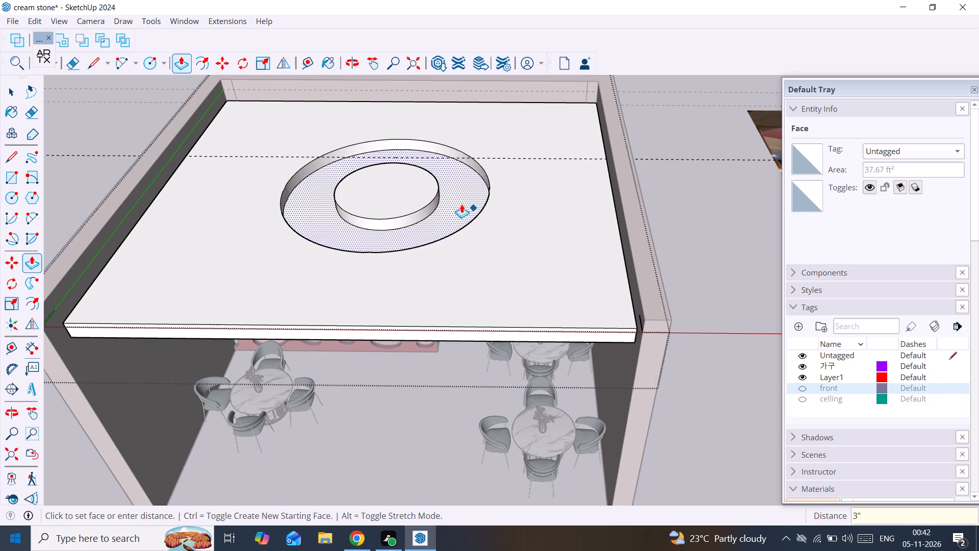
pyautogui.press('space')
# Push/Pull the top face of the inner circular disc down by 3".
pyautogui.click(420, 190)
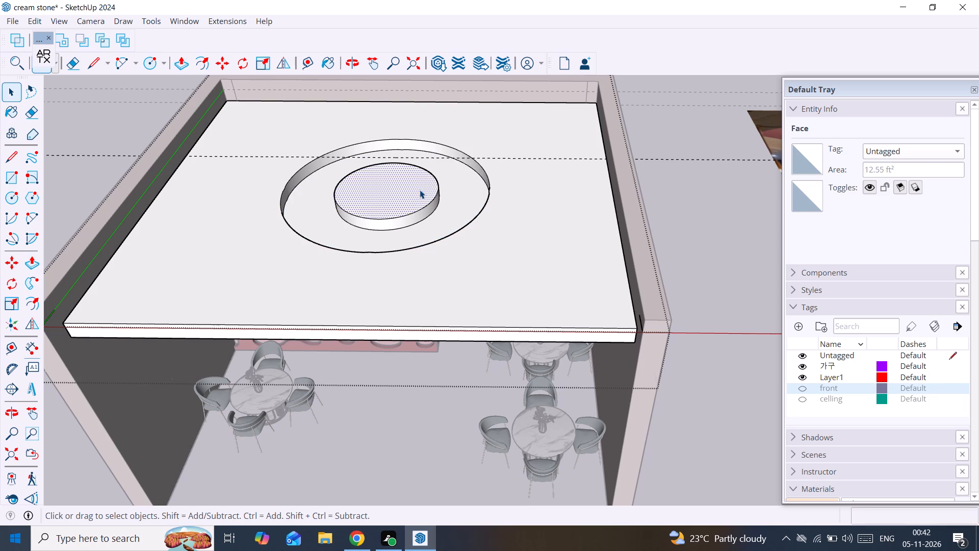
pyautogui.press('p')
pyautogui.click(420, 190)
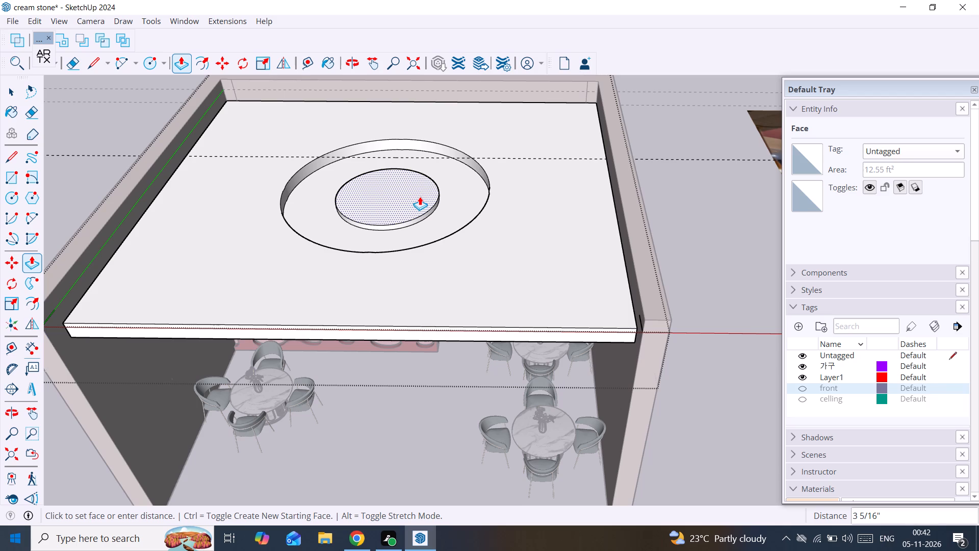
pyautogui.write('3"')
pyautogui.press('Return')
pyautogui.press('space')
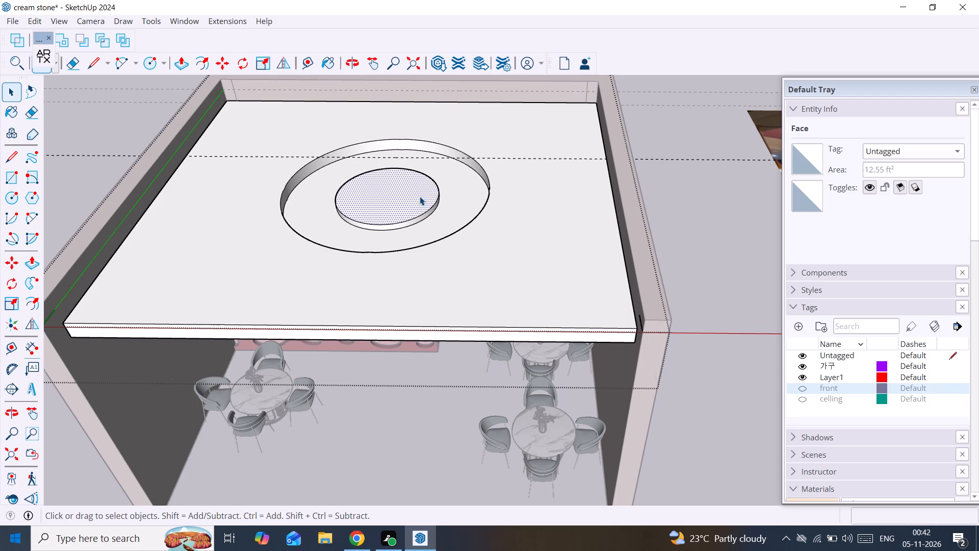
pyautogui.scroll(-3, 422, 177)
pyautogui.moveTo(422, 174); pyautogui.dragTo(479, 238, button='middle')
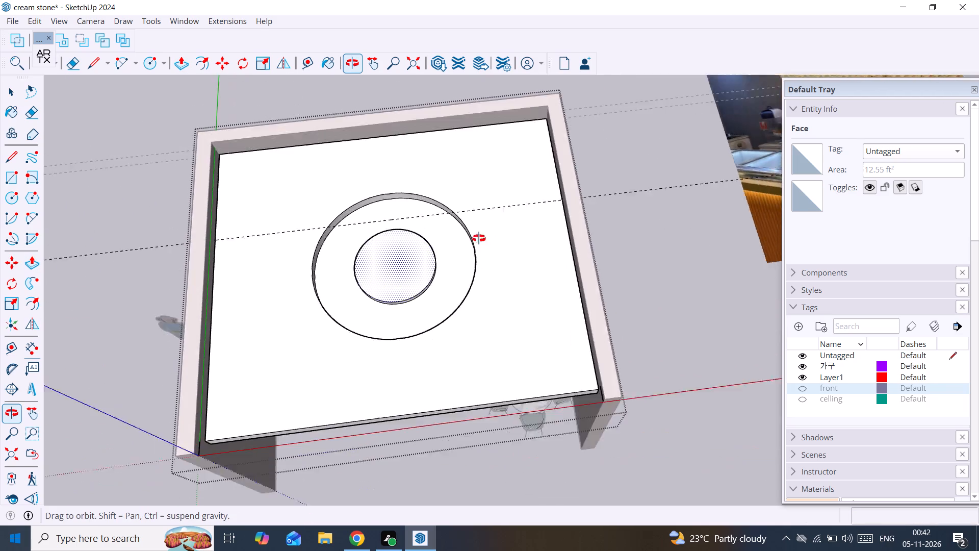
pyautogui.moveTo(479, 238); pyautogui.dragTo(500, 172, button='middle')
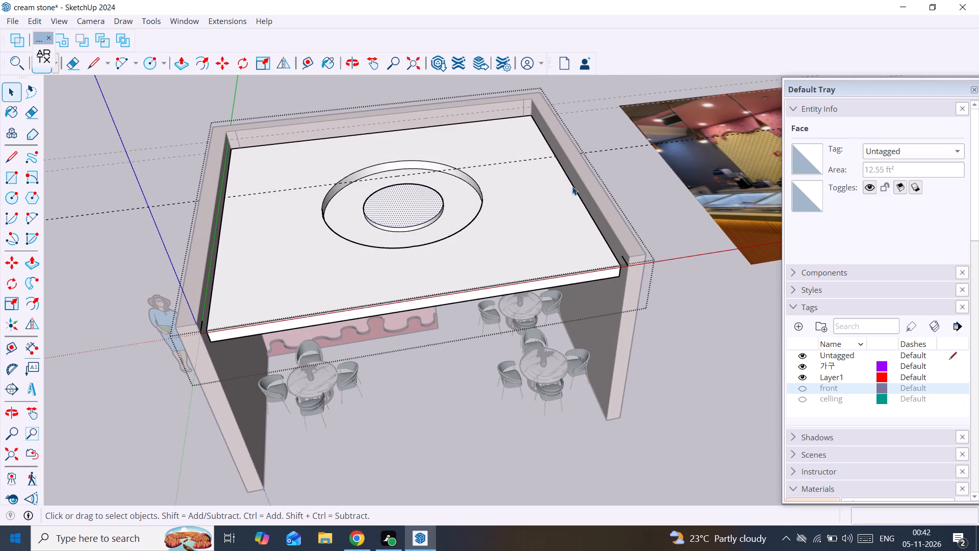
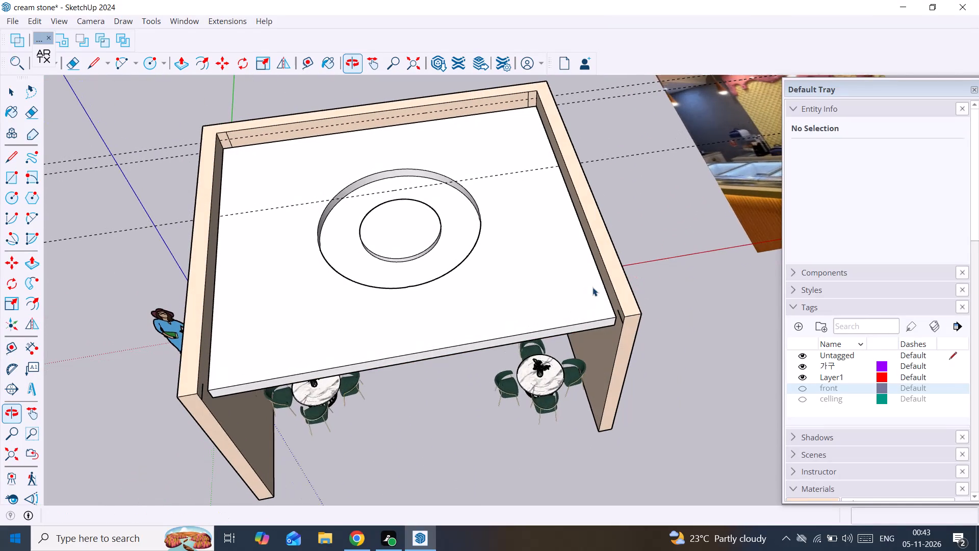
# Draw a circle of about 10 7/16" radius on the ceiling slab near its back corner, beside the large recess.
pyautogui.press('c')
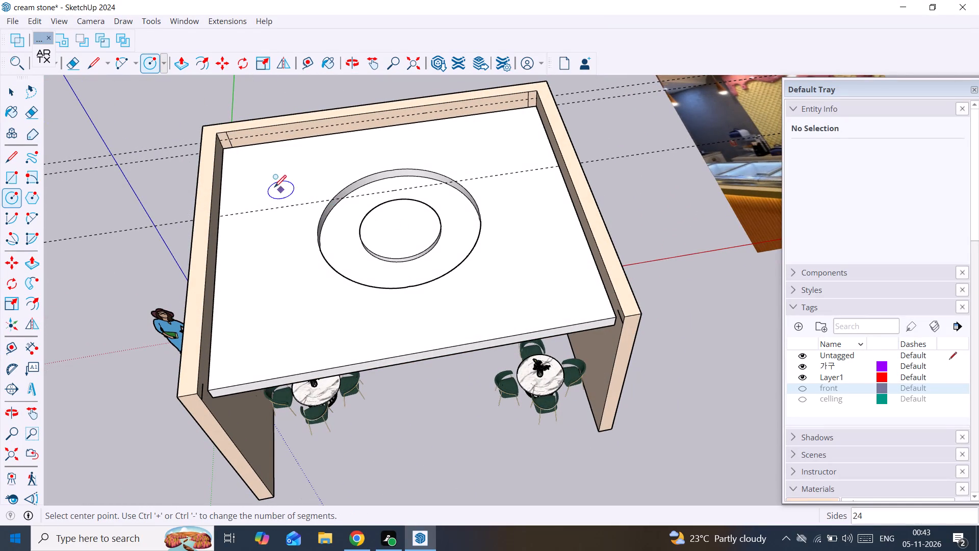
pyautogui.click(267, 181)
pyautogui.click(284, 180)
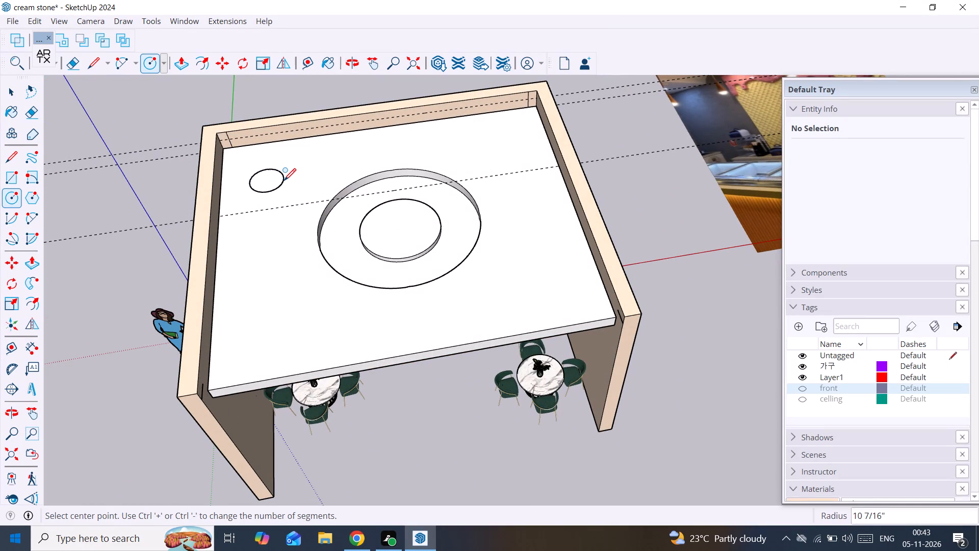
pyautogui.press('space')
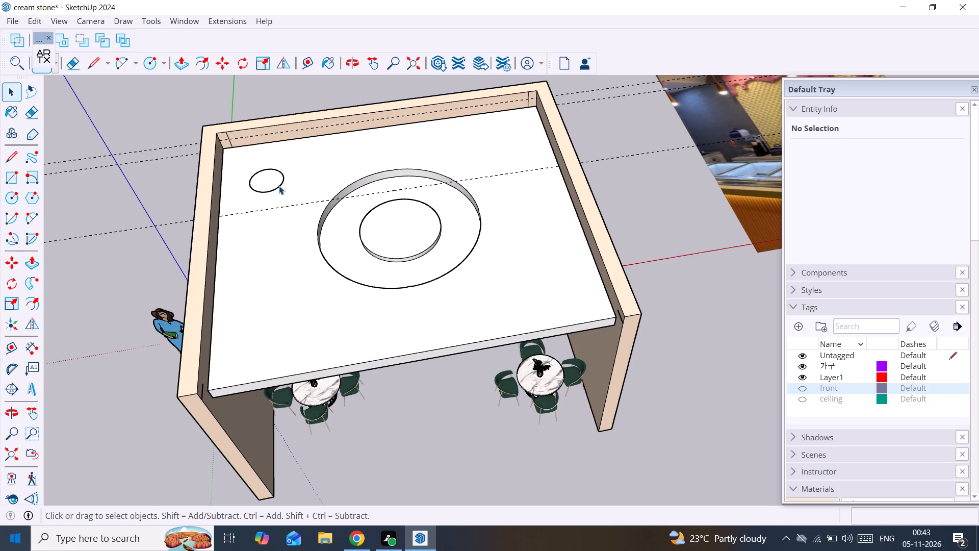
# Set the small circle's edge to 50 segments.
pyautogui.doubleClick(276, 182)
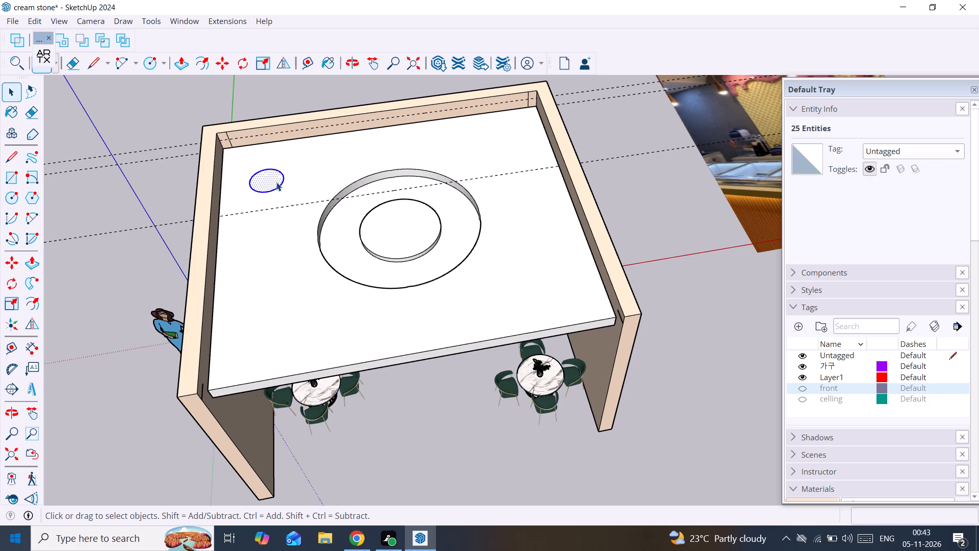
pyautogui.scroll(11, 275, 182)
pyautogui.moveTo(271, 175); pyautogui.dragTo(280, 197, button='middle')
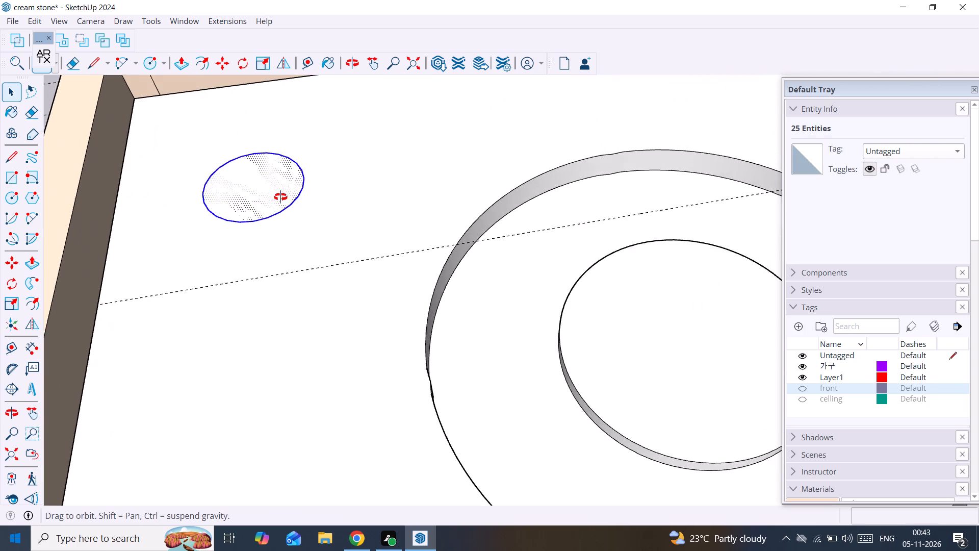
pyautogui.moveTo(280, 197); pyautogui.dragTo(282, 249, button='middle')
pyautogui.click(282, 197)
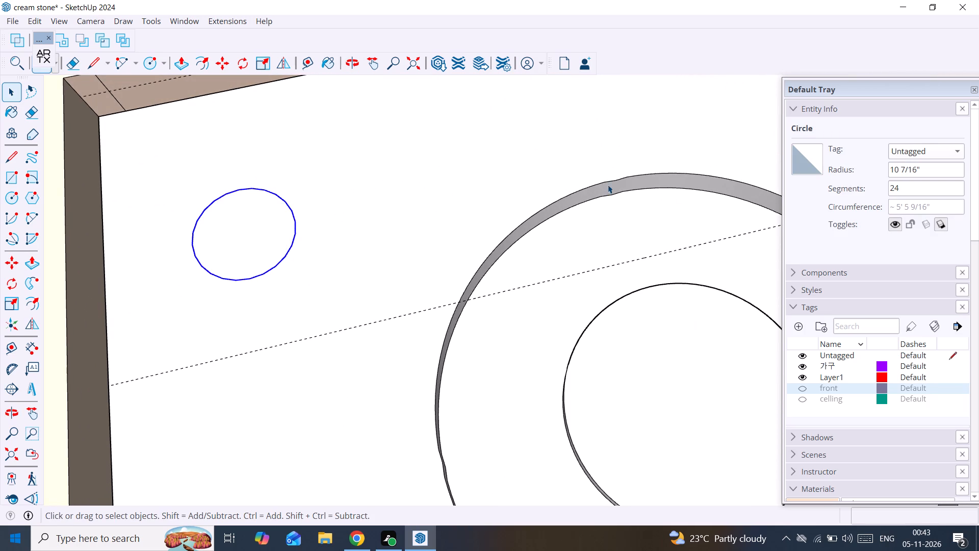
pyautogui.click(909, 193)
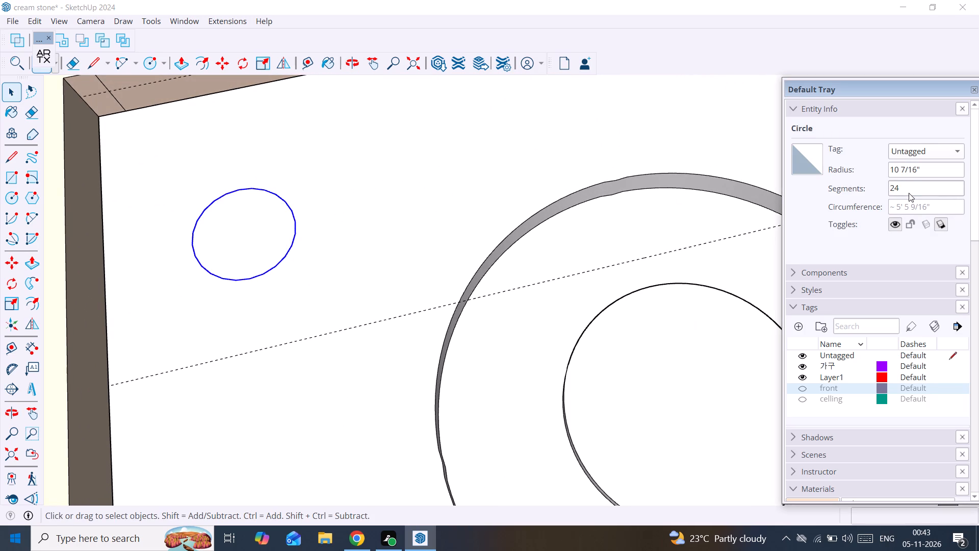
pyautogui.press('BackSpace')
pyautogui.press('BackSpace')
pyautogui.press('BackSpace')
pyautogui.press('BackSpace')
pyautogui.write('50')
pyautogui.press('Return')
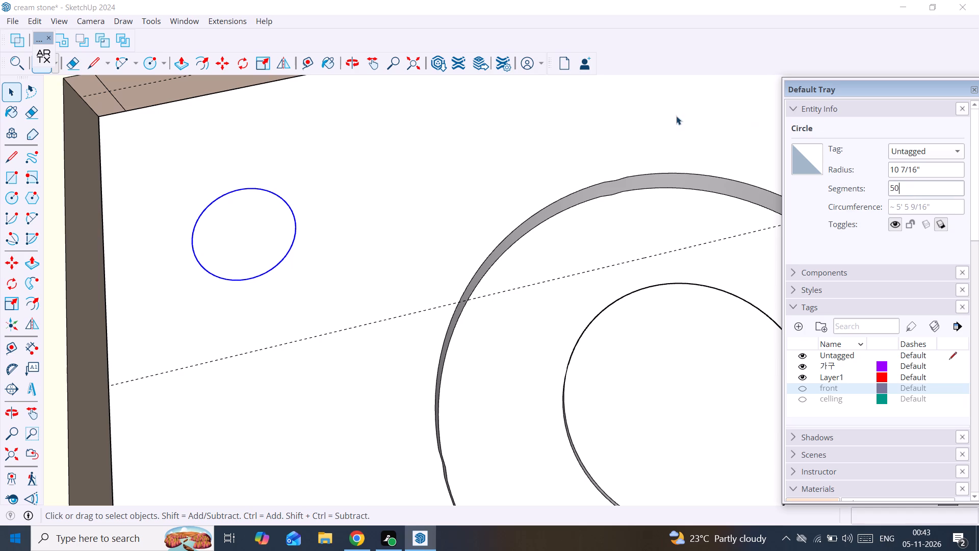
# Make the small circle's face and edge into a group.
pyautogui.click(246, 231)
pyautogui.doubleClick(246, 231)
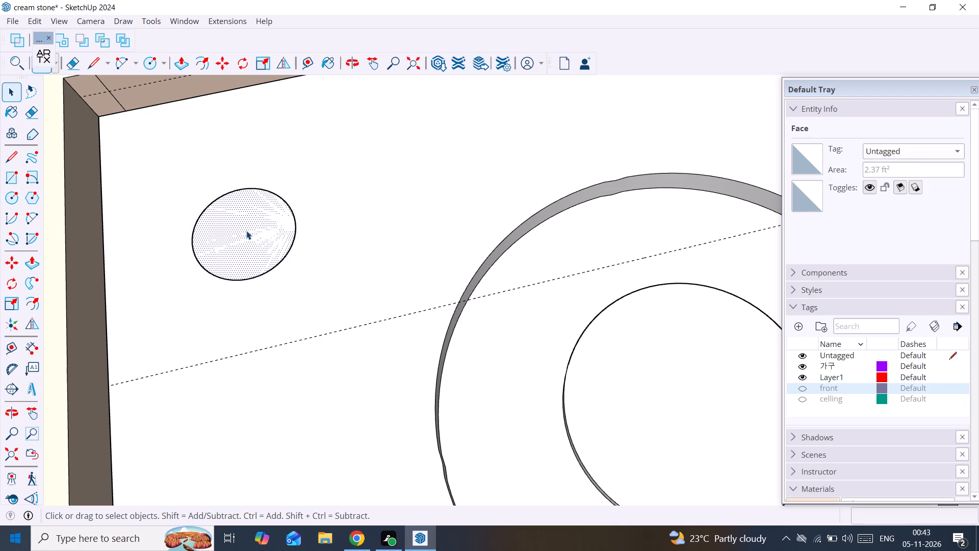
pyautogui.rightClick(246, 231)
pyautogui.click(336, 354)
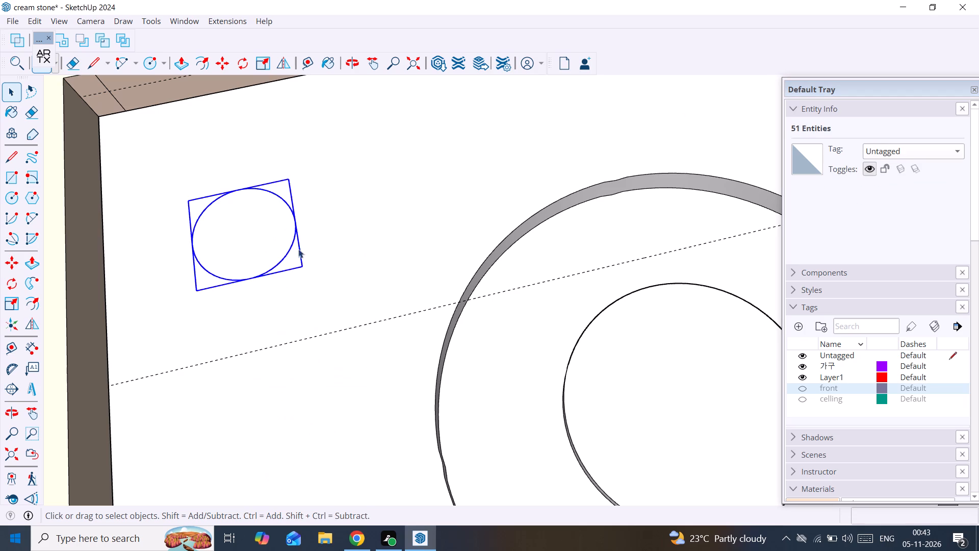
# Inside the new group, offset the circle's edge inward by about 2 9/16".
pyautogui.doubleClick(281, 222)
pyautogui.click(277, 225)
pyautogui.doubleClick(288, 219)
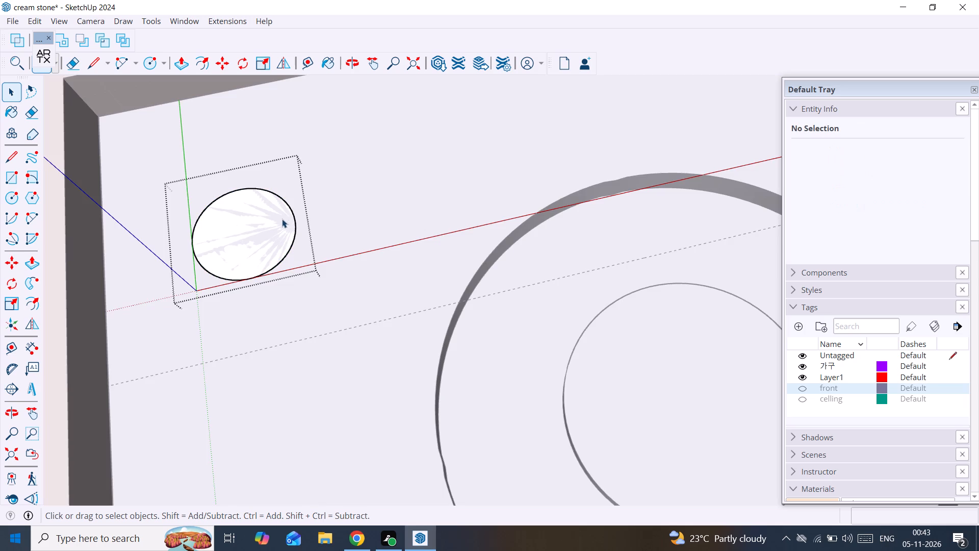
pyautogui.click(282, 219)
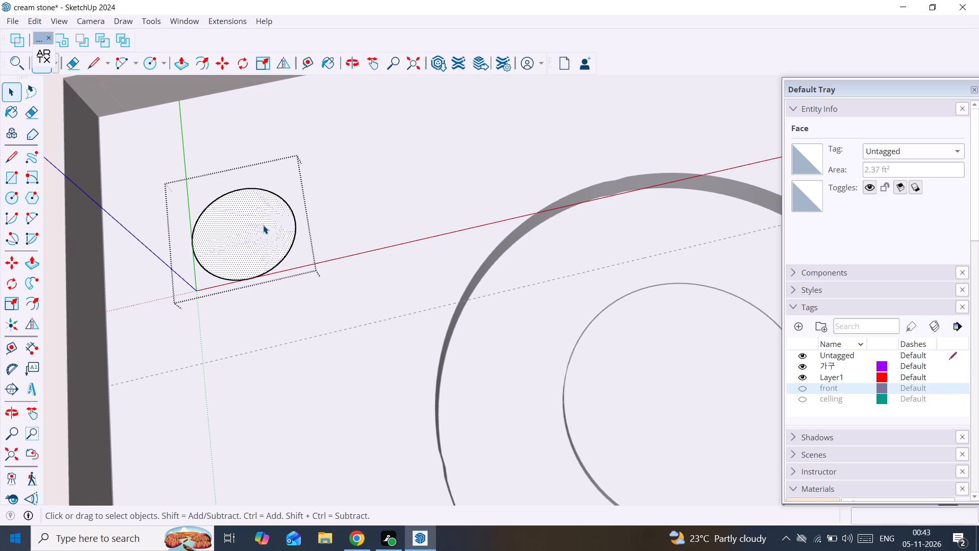
pyautogui.press('f')
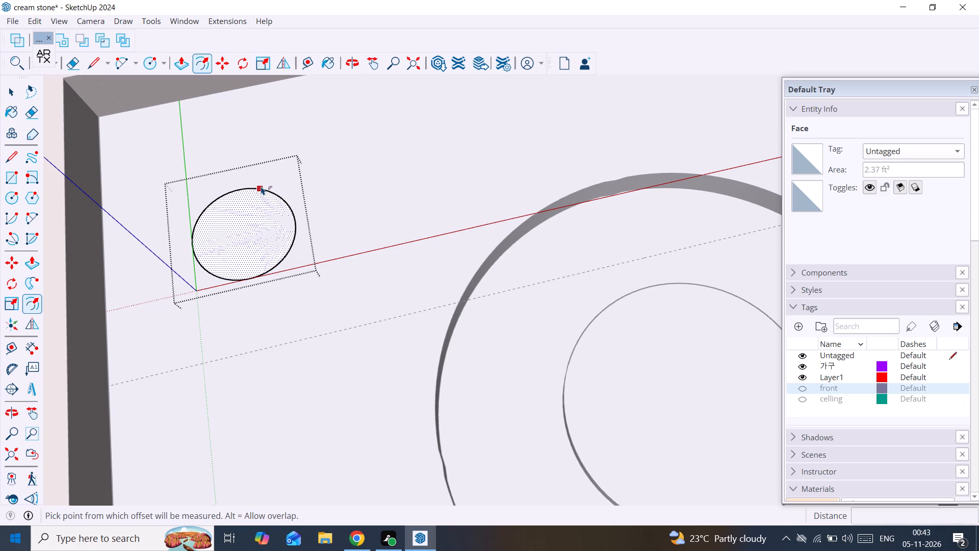
pyautogui.click(261, 186)
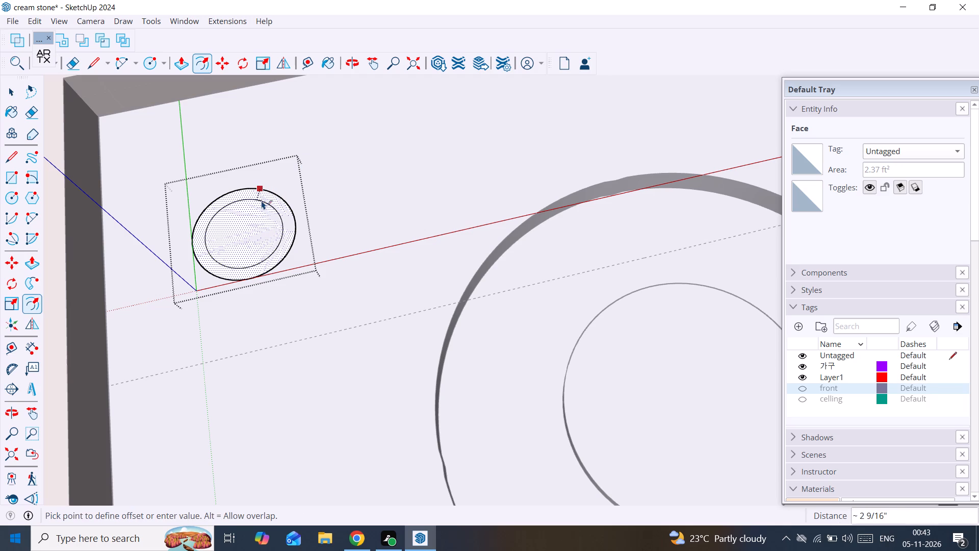
pyautogui.click(262, 201)
pyautogui.press('space')
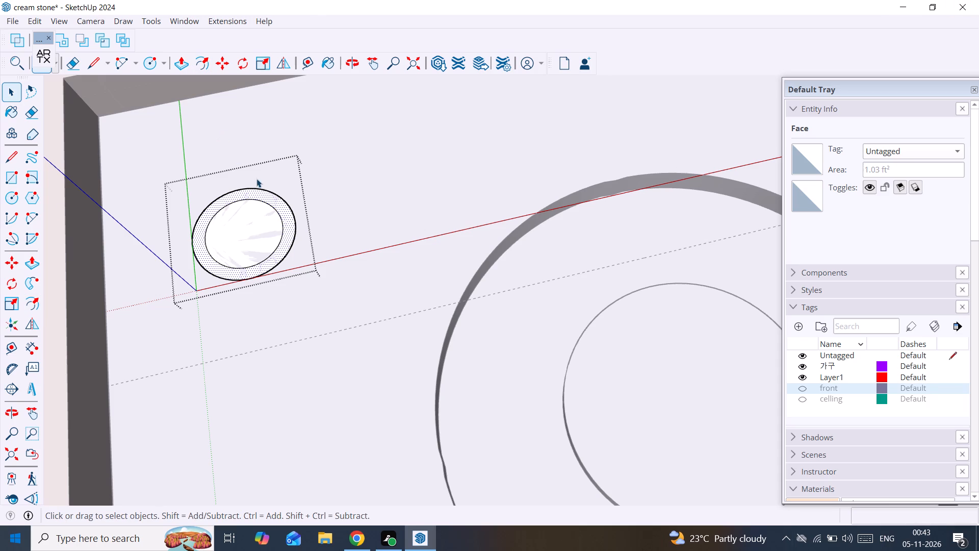
# Push/Pull the ring face between the small circle's two edges up by 2".
pyautogui.scroll(2, 282, 225)
pyautogui.click(285, 217)
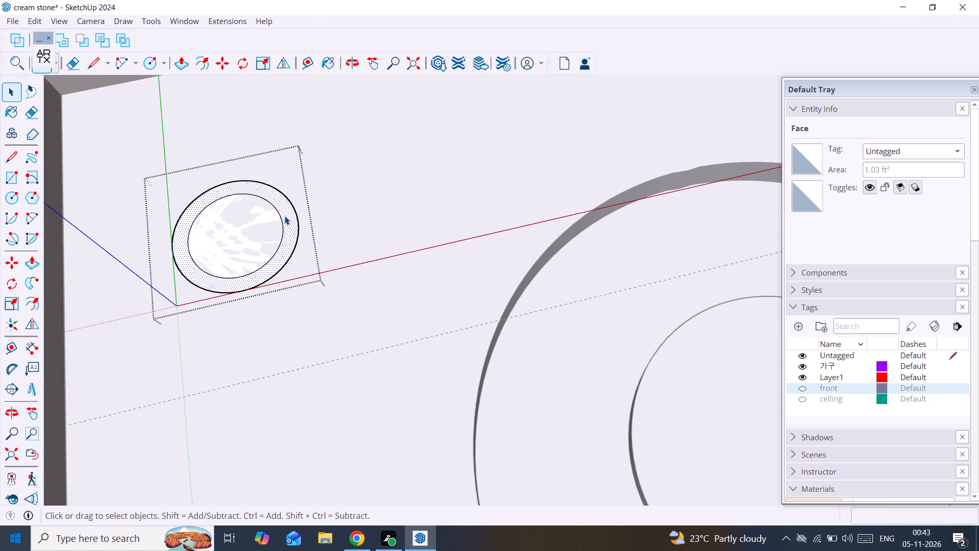
pyautogui.press('p')
pyautogui.click(289, 211)
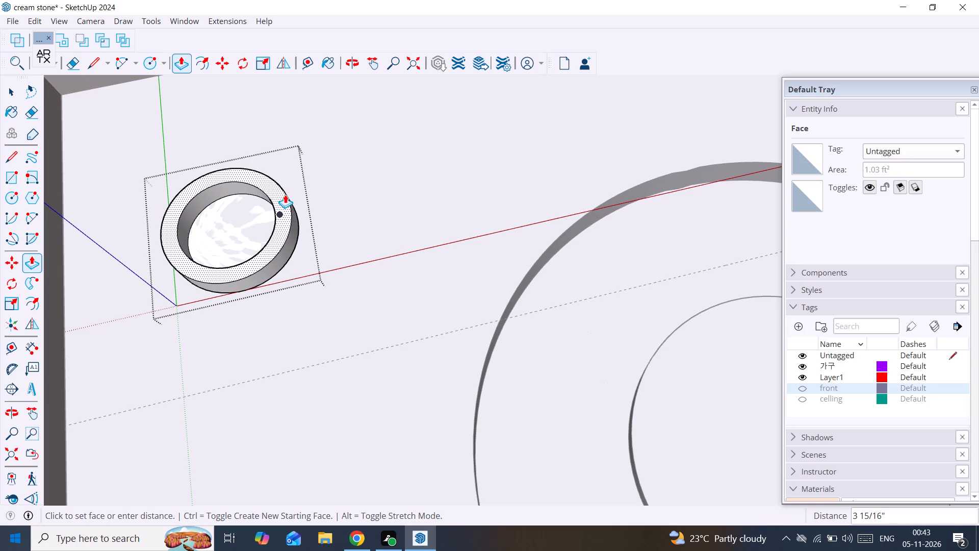
pyautogui.press('2')
pyautogui.hotkey('shift', '"')
pyautogui.press('Return')
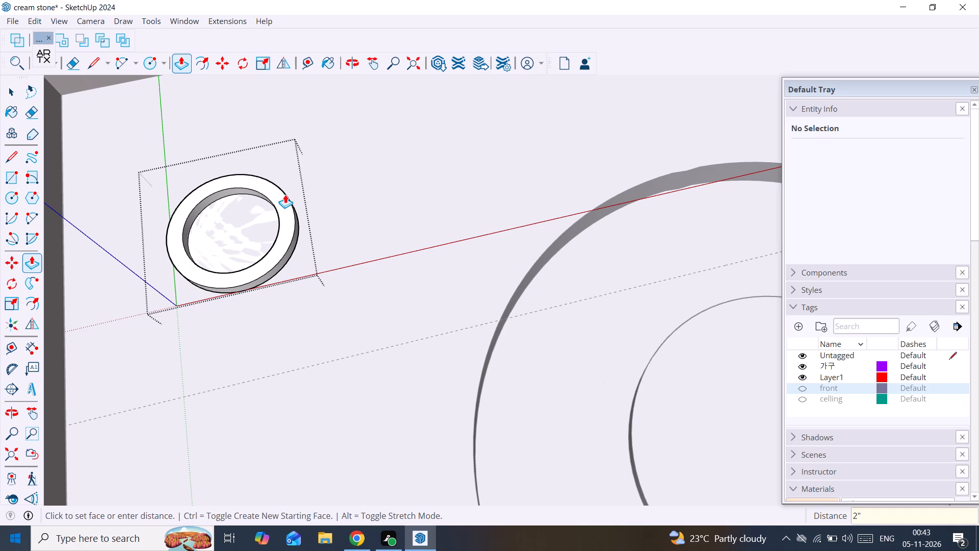
# Push/Pull the inner disc face inside the small ring up by about 5/16".
pyautogui.scroll(-6, 280, 187)
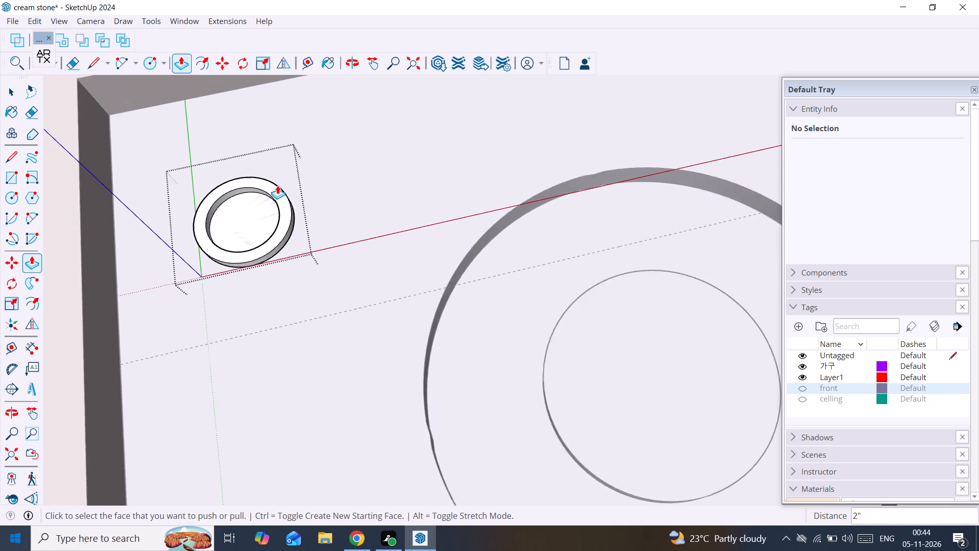
pyautogui.scroll(-3, 277, 185)
pyautogui.scroll(7, 272, 181)
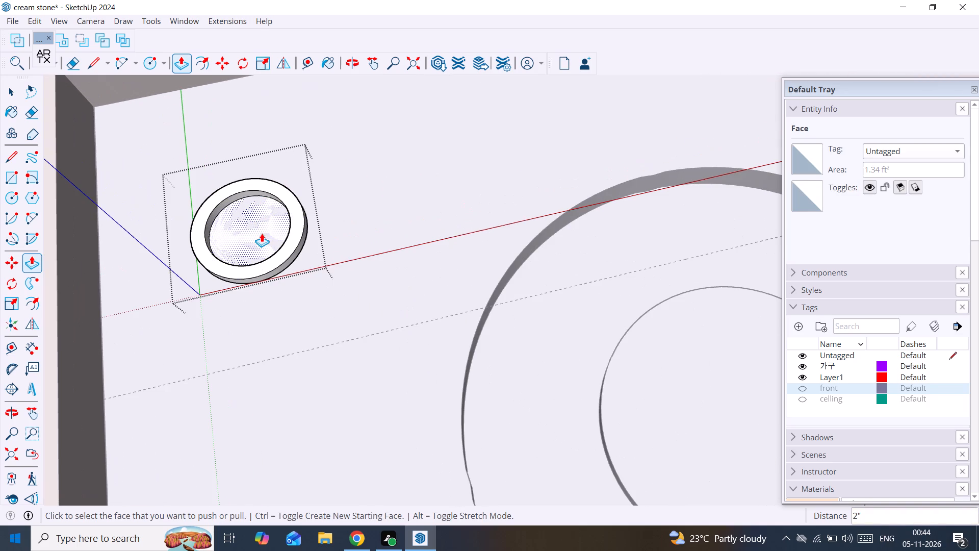
pyautogui.click(262, 233)
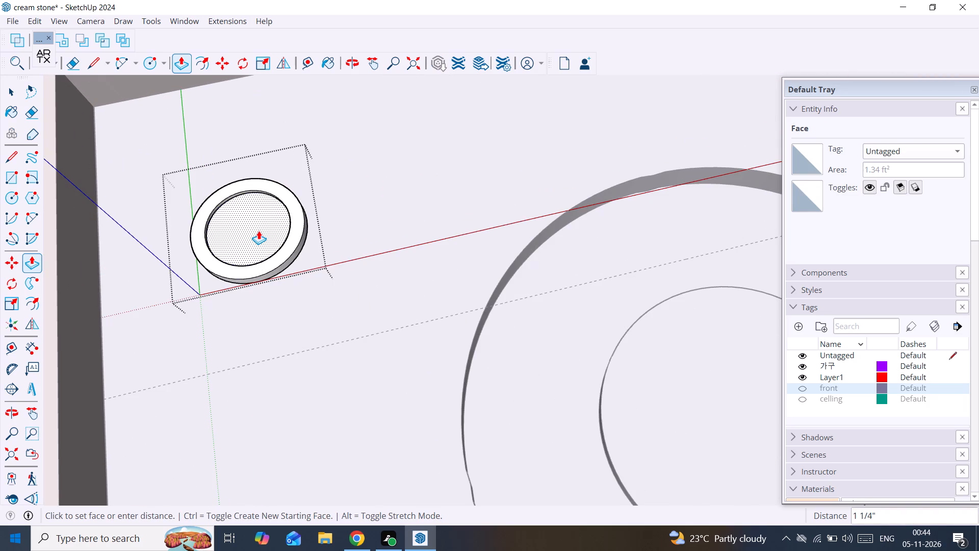
pyautogui.scroll(7, 259, 231)
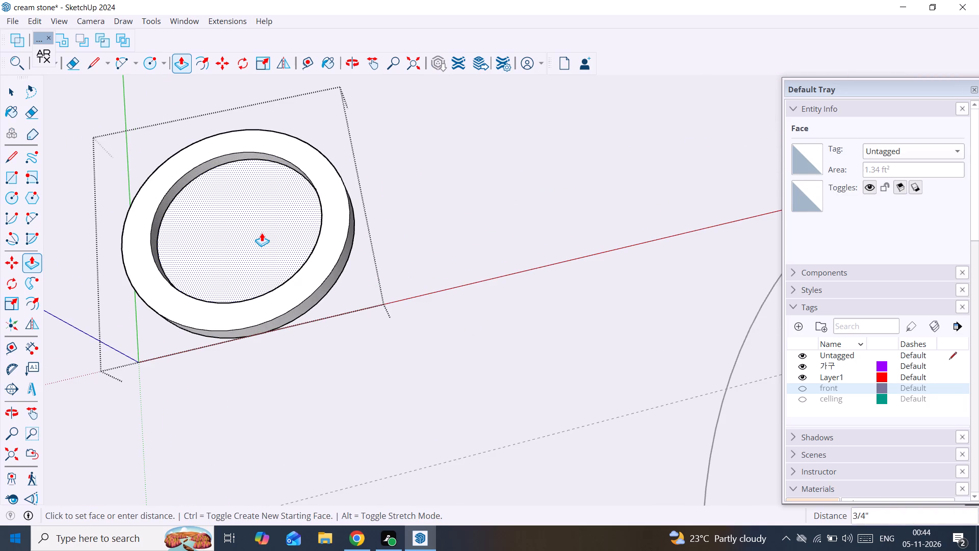
pyautogui.click(264, 235)
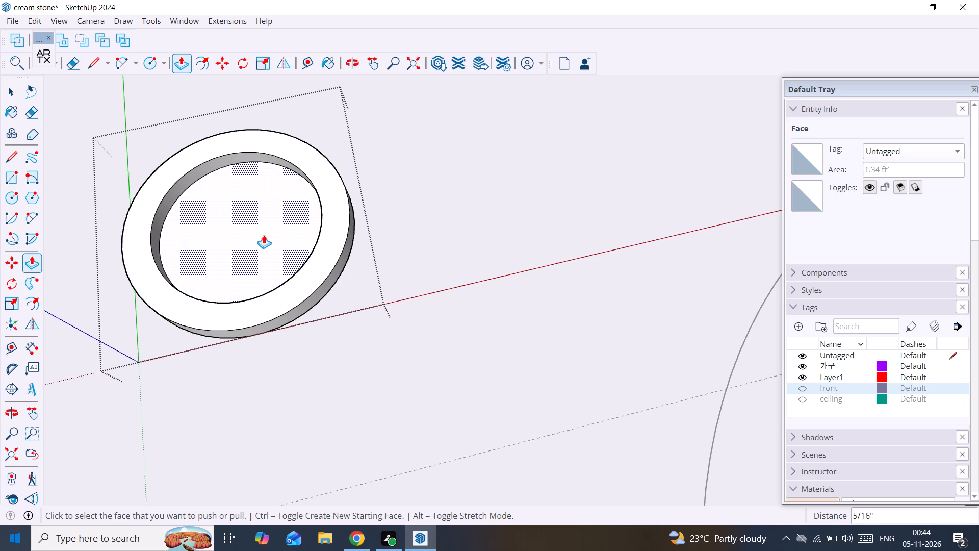
pyautogui.rightClick(264, 235)
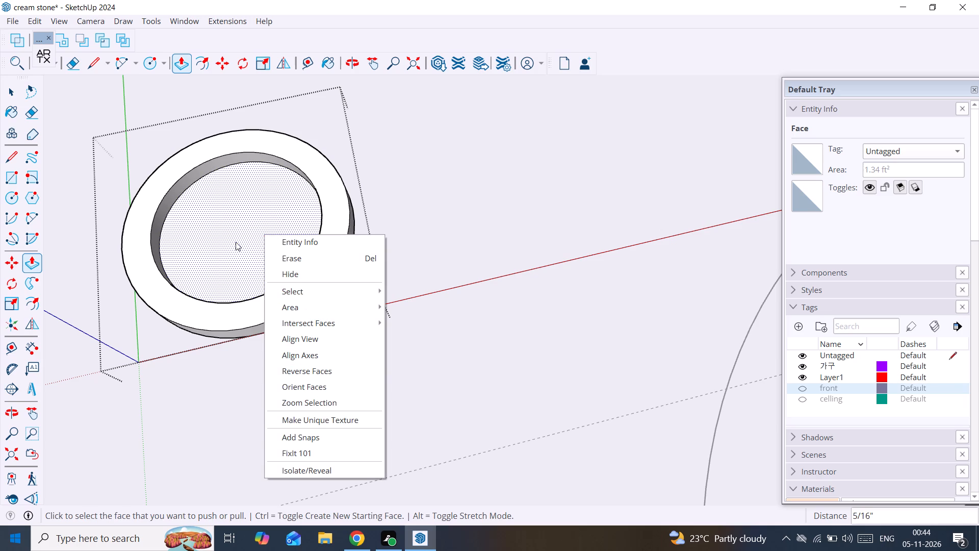
pyautogui.click(236, 242)
# Scale the inner disc face down uniformly from opposite corners in small increments, tapering the ring's inner wall, and close the group.
pyautogui.press('s')
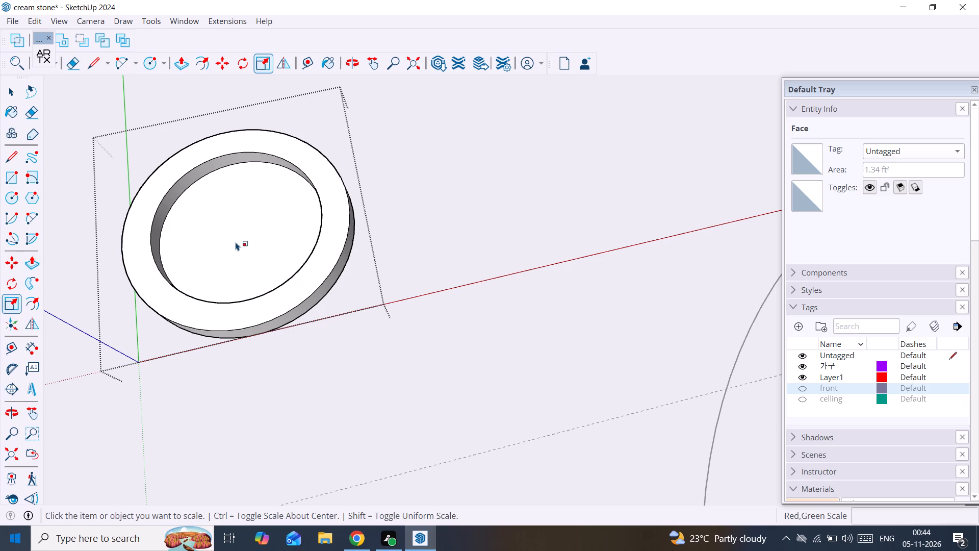
pyautogui.press('space')
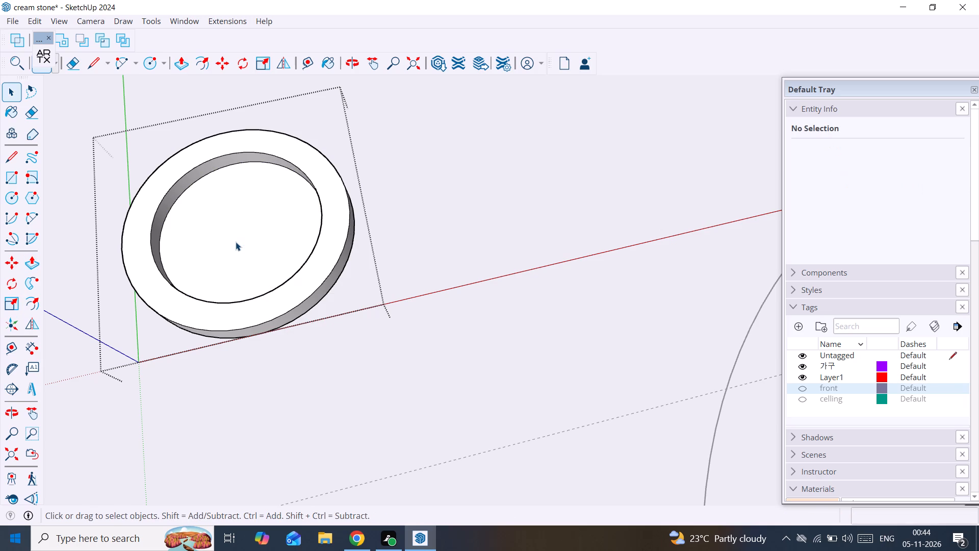
pyautogui.click(236, 242)
pyautogui.doubleClick(234, 241)
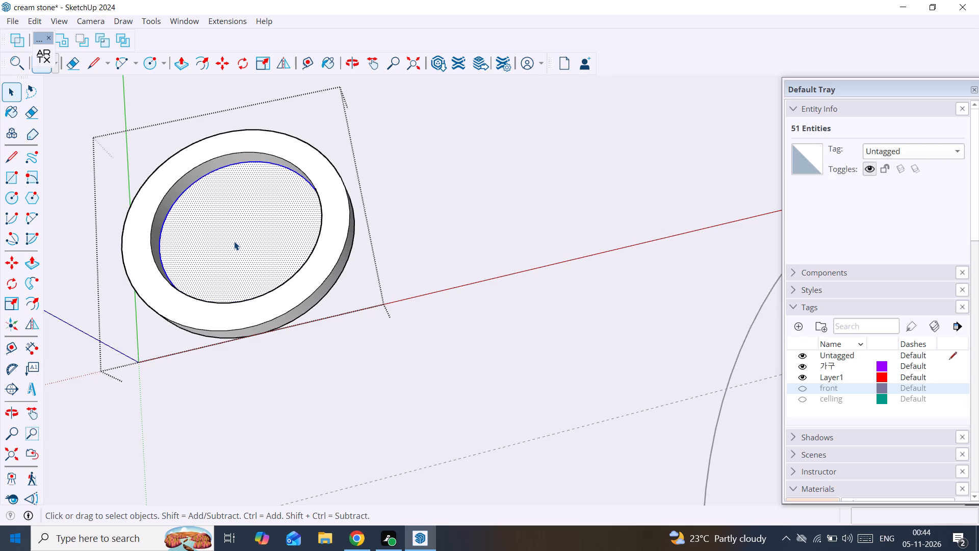
pyautogui.press('s')
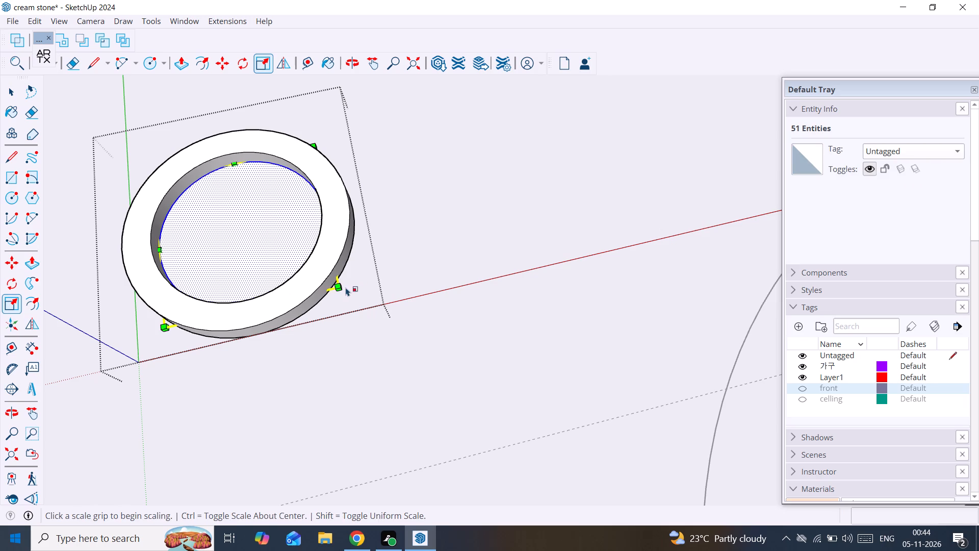
pyautogui.moveTo(342, 285); pyautogui.dragTo(333, 279)
pyautogui.moveTo(331, 279); pyautogui.dragTo(357, 383, button='middle')
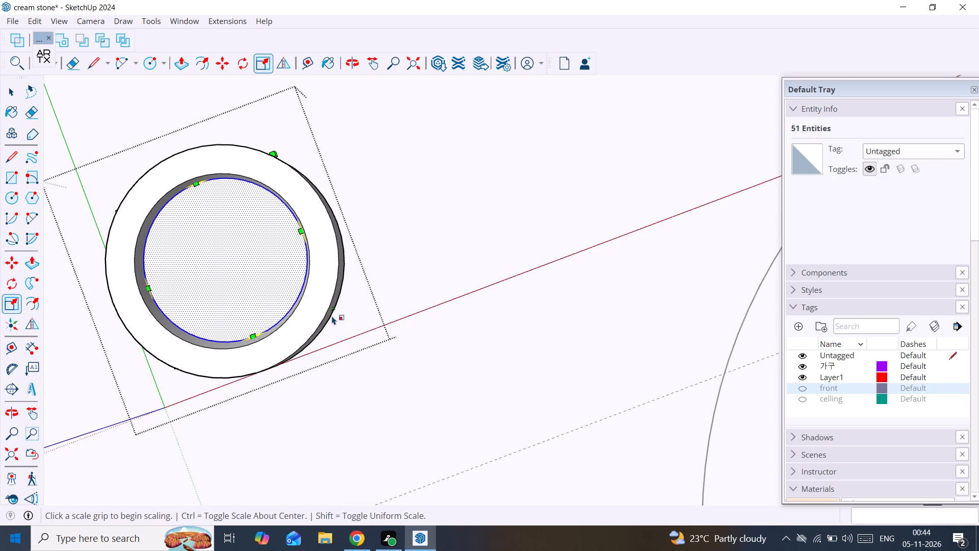
pyautogui.moveTo(332, 308); pyautogui.dragTo(324, 305)
pyautogui.moveTo(116, 211); pyautogui.dragTo(121, 213)
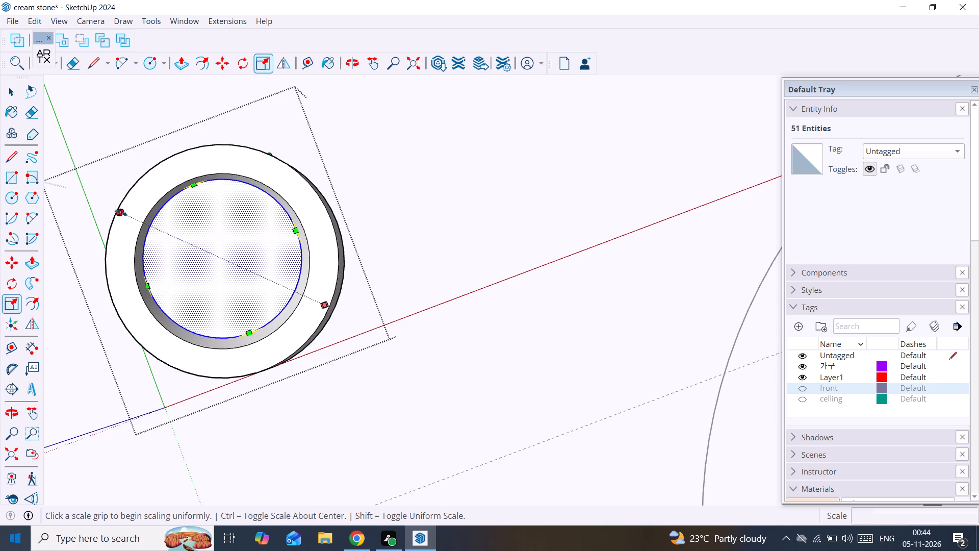
pyautogui.moveTo(121, 213); pyautogui.dragTo(130, 217)
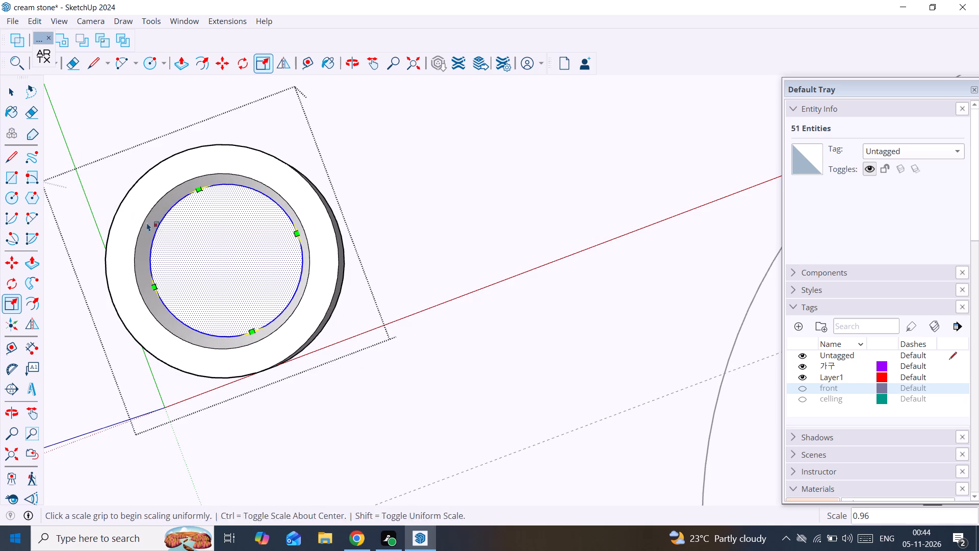
pyautogui.moveTo(323, 307); pyautogui.dragTo(318, 305)
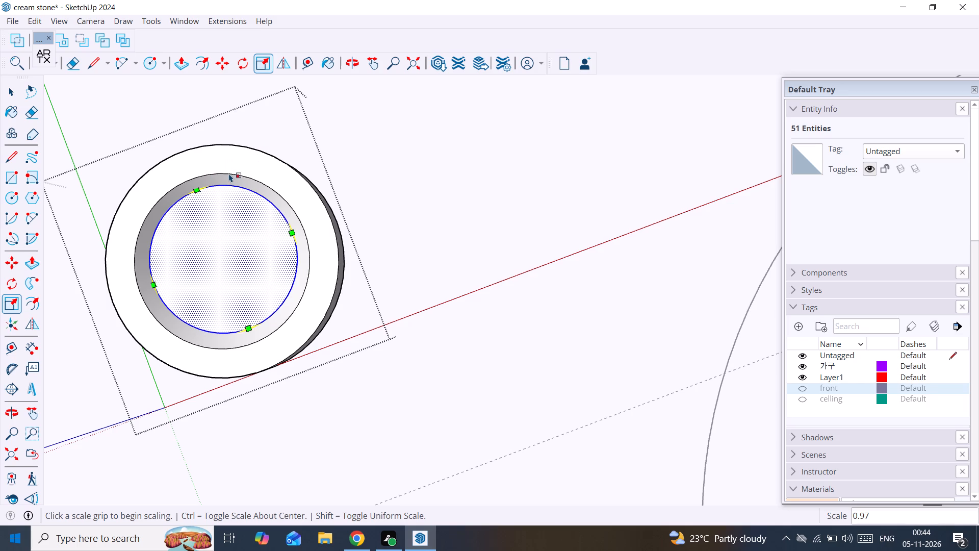
pyautogui.moveTo(251, 149); pyautogui.dragTo(196, 168, button='middle')
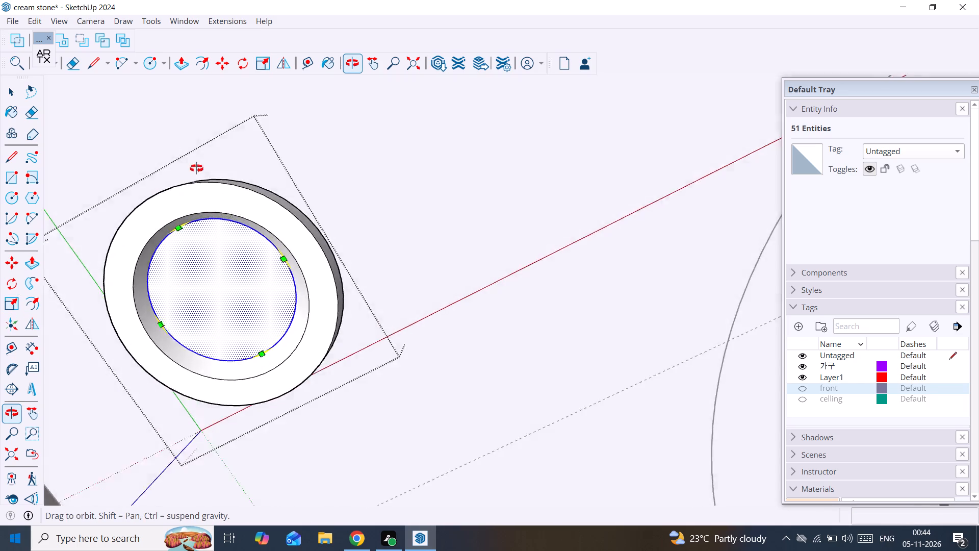
pyautogui.moveTo(196, 168); pyautogui.dragTo(223, 122, button='middle')
pyautogui.scroll(-15, 227, 124)
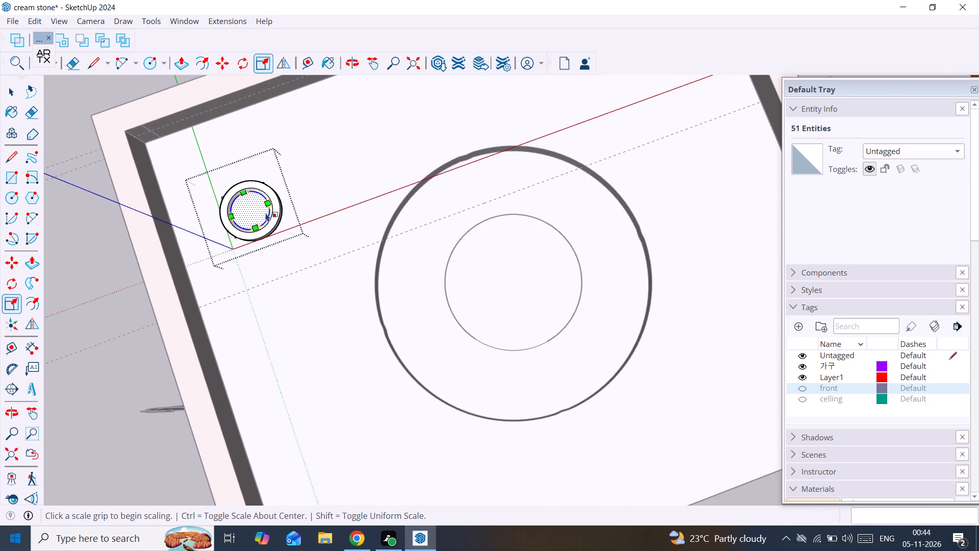
pyautogui.press('space')
pyautogui.click(83, 244)
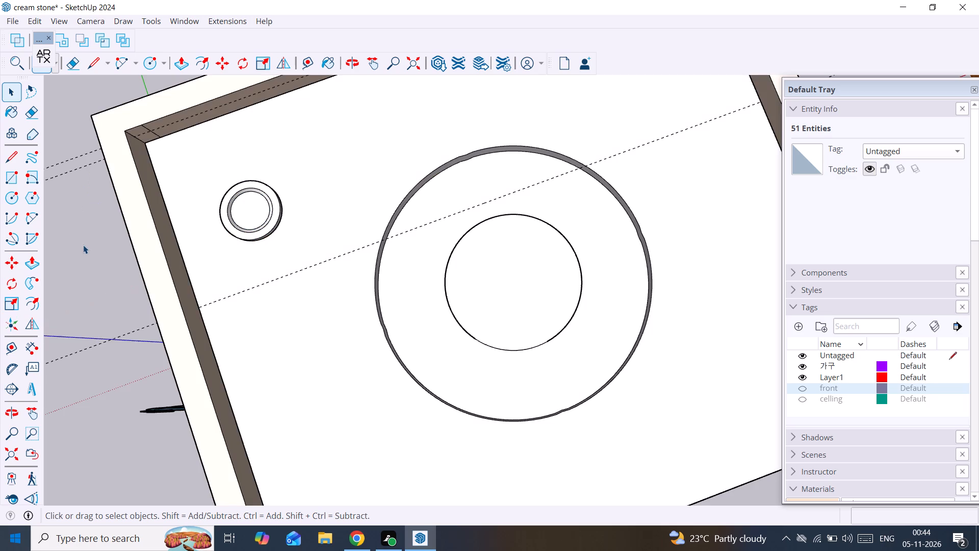
# Open the small round ceiling light group for editing and select its flat ring face with the bounding edges.
pyautogui.scroll(8, 294, 211)
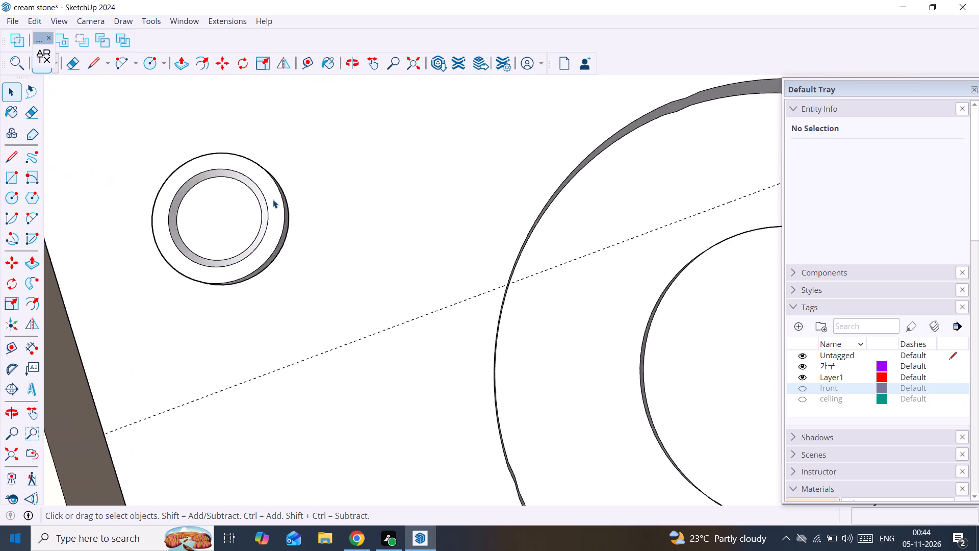
pyautogui.scroll(3, 273, 199)
pyautogui.click(273, 196)
pyautogui.scroll(-10, 273, 196)
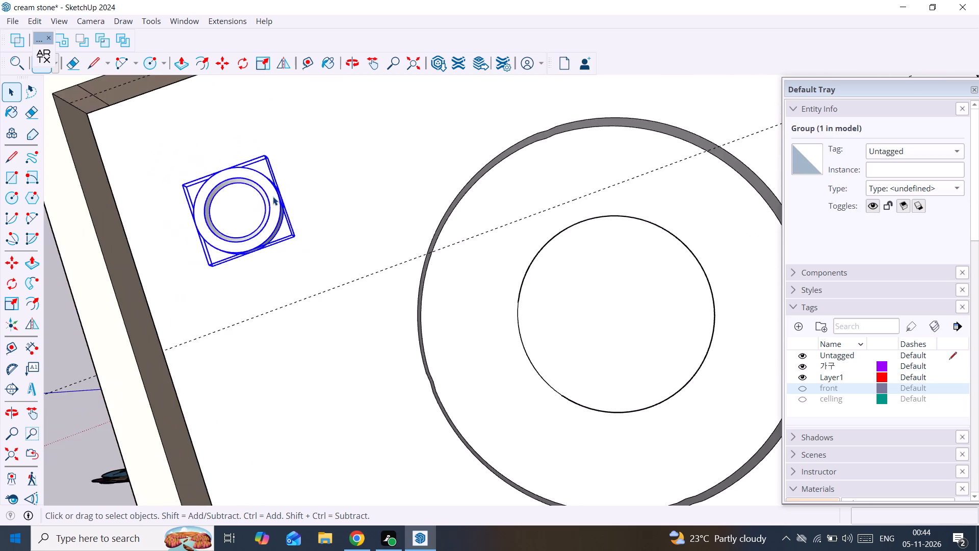
pyautogui.scroll(-9, 273, 196)
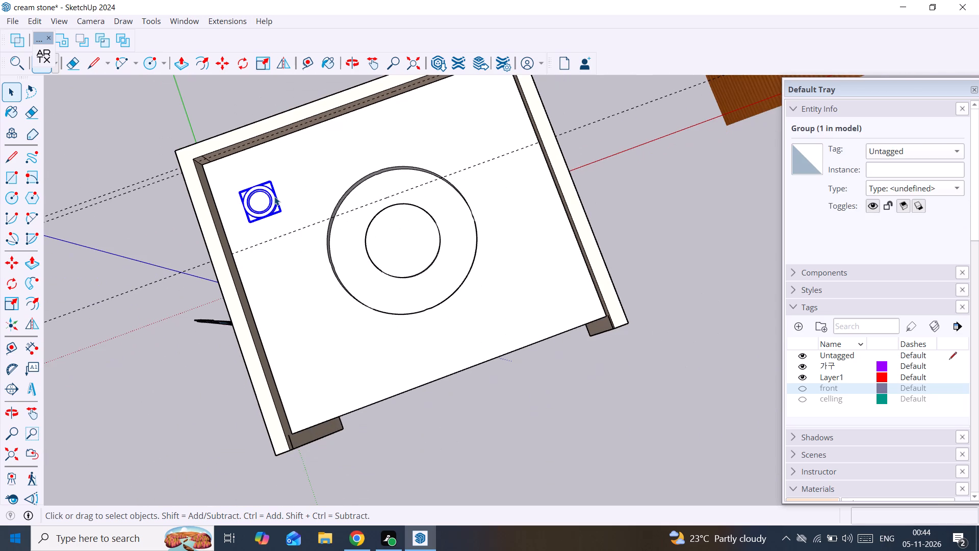
pyautogui.scroll(14, 274, 196)
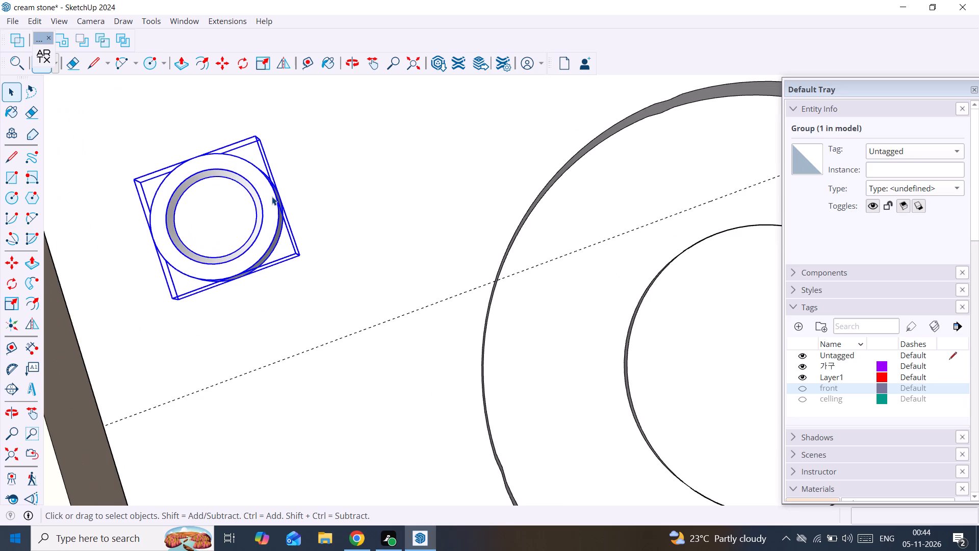
pyautogui.doubleClick(271, 196)
pyautogui.click(271, 196)
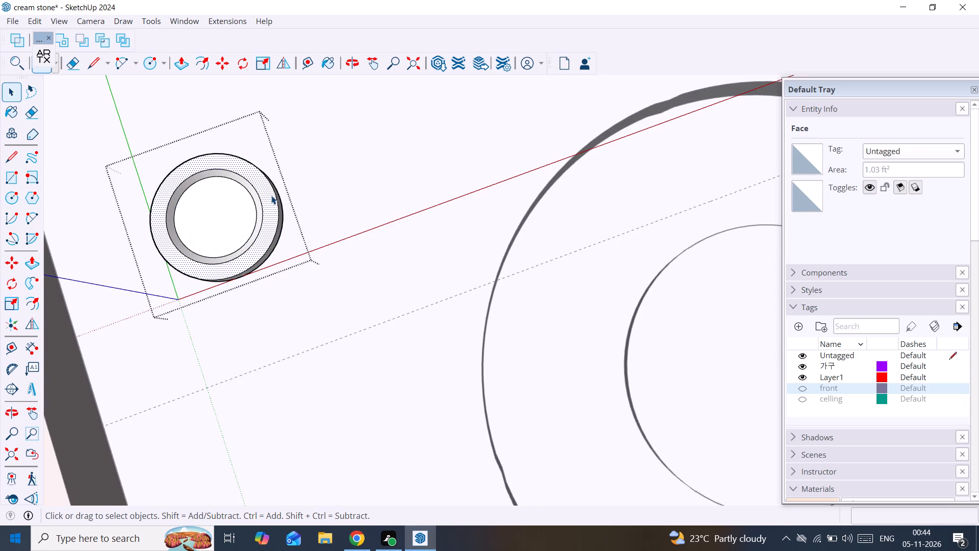
pyautogui.doubleClick(271, 195)
pyautogui.click(271, 195)
pyautogui.doubleClick(271, 195)
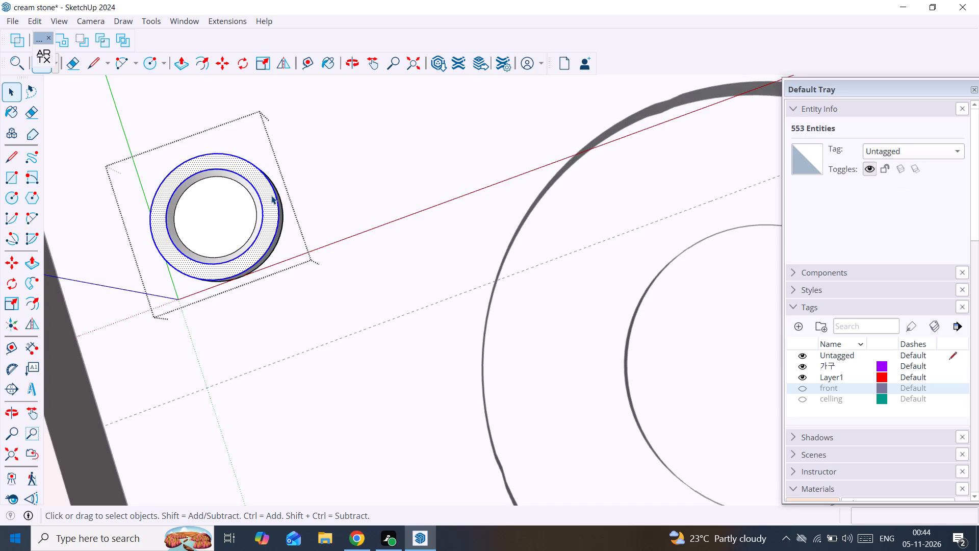
# Collapse the Entity Info and Tags sections and switch the material library to the Colors collection.
pyautogui.click(870, 103)
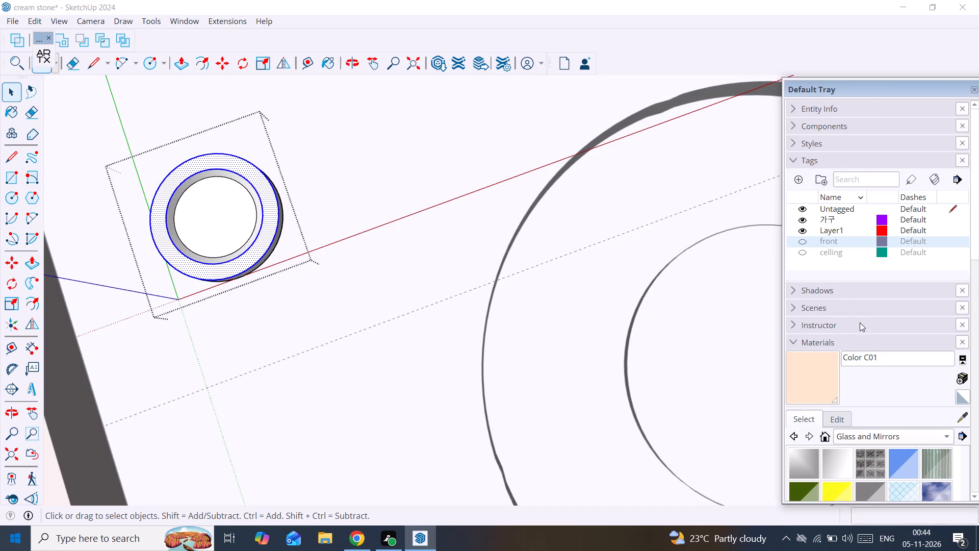
pyautogui.scroll(-2, 859, 323)
pyautogui.scroll(2, 856, 161)
pyautogui.click(879, 161)
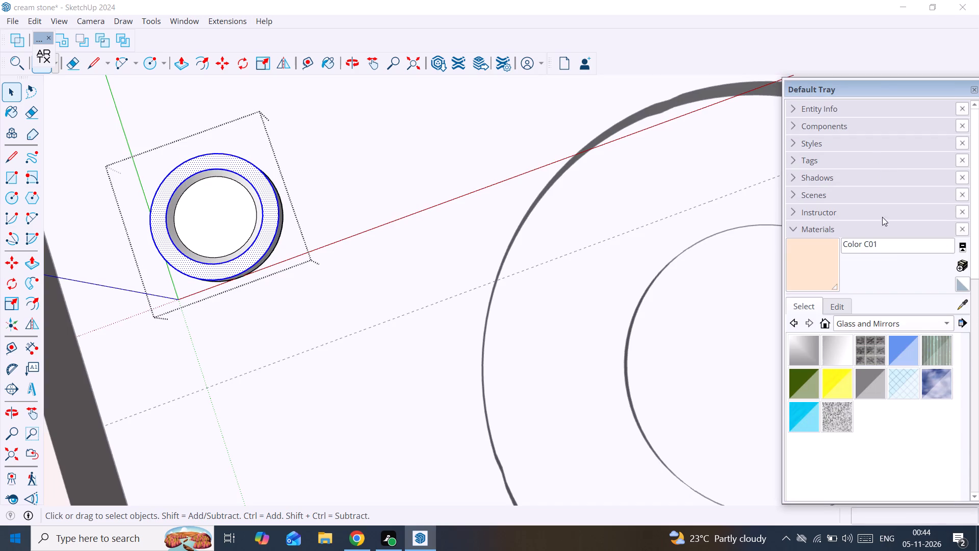
pyautogui.scroll(-3, 881, 291)
pyautogui.click(941, 249)
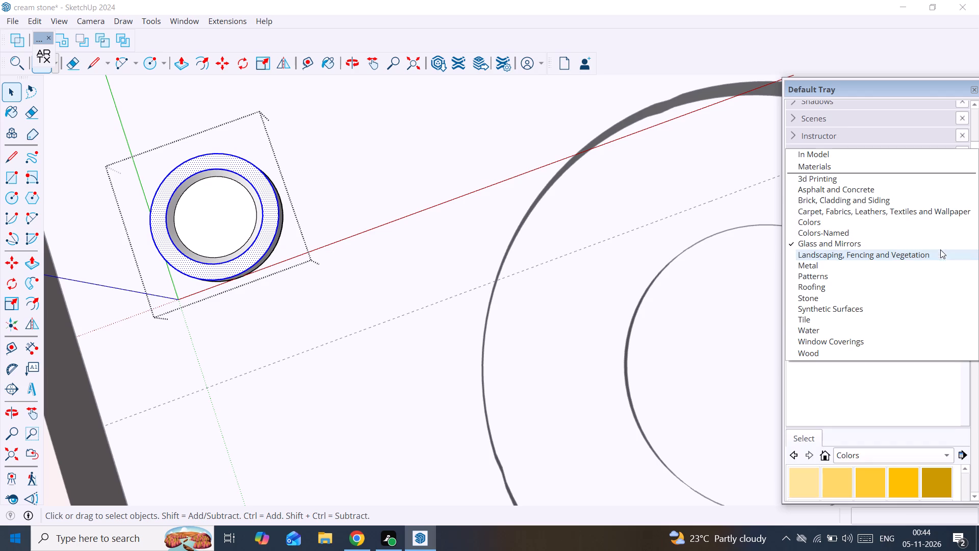
pyautogui.click(907, 226)
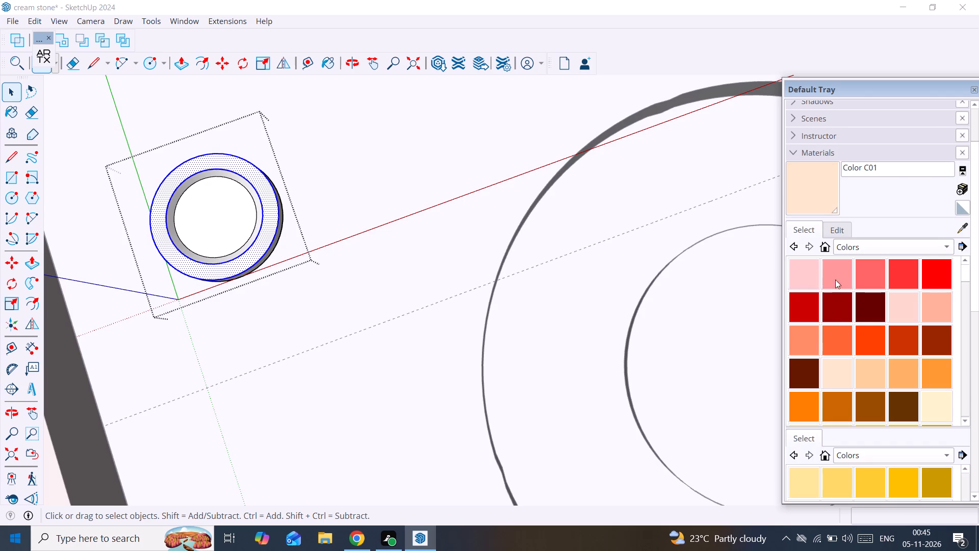
# Paint the light's flat ring face, outer side and tapered inner wall dark red.
pyautogui.scroll(-3, 357, 320)
pyautogui.moveTo(352, 312); pyautogui.dragTo(394, 133, button='middle')
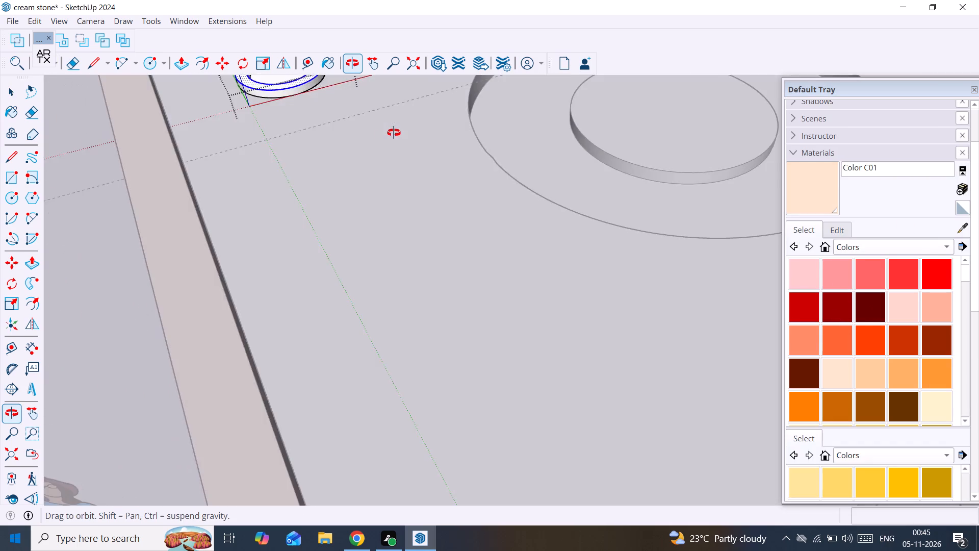
pyautogui.moveTo(394, 133); pyautogui.dragTo(587, 177, button='middle')
pyautogui.scroll(2, 380, 234)
pyautogui.scroll(7, 335, 229)
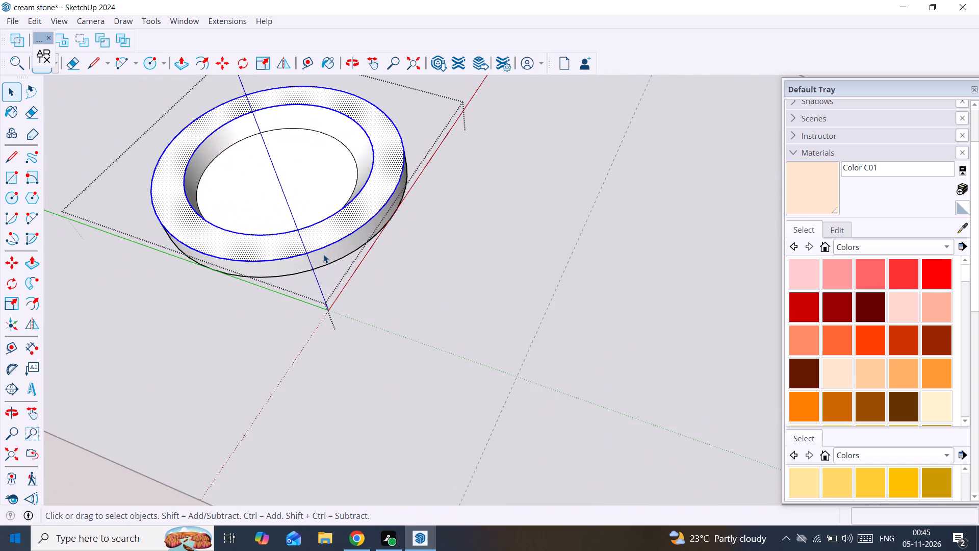
pyautogui.click(320, 254)
pyautogui.click(329, 237)
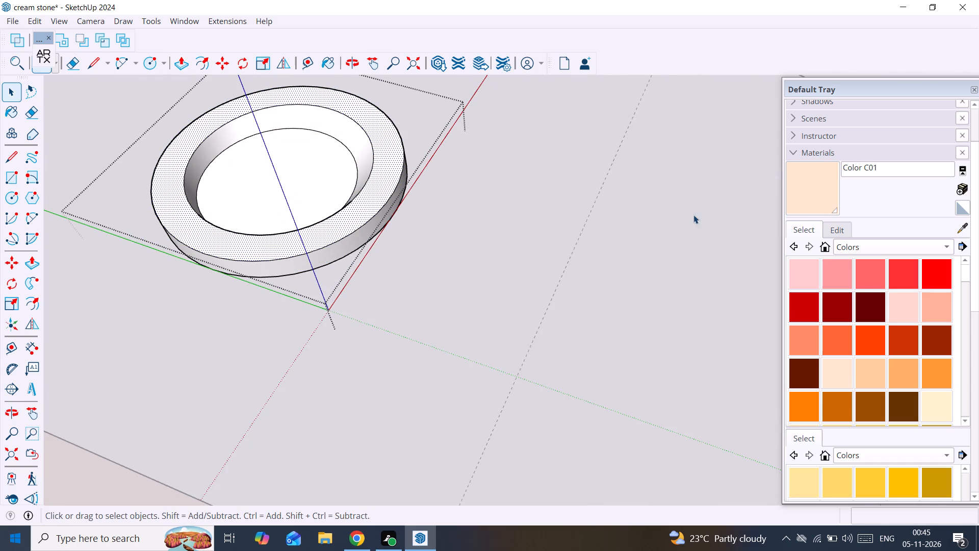
pyautogui.click(872, 306)
pyautogui.click(370, 190)
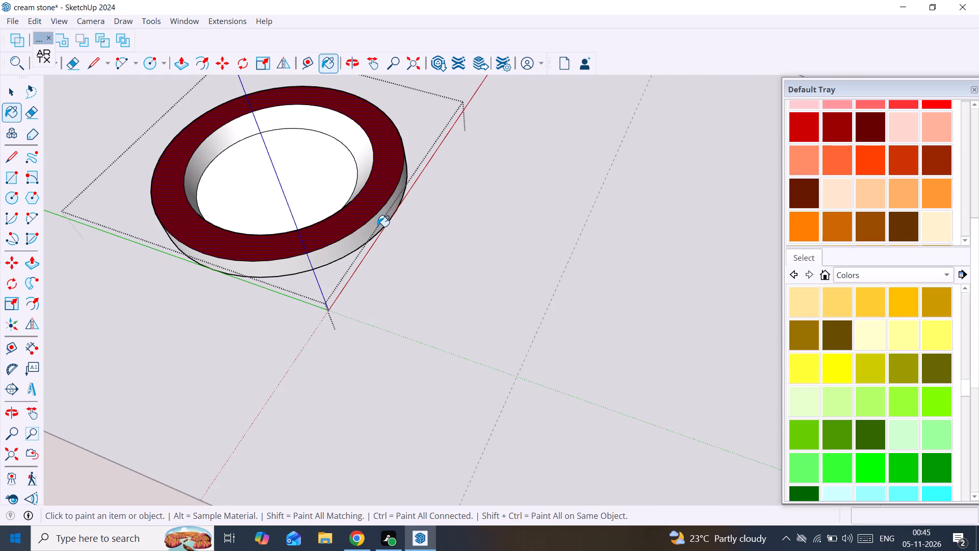
pyautogui.click(368, 223)
pyautogui.moveTo(350, 193); pyautogui.dragTo(347, 232, button='middle')
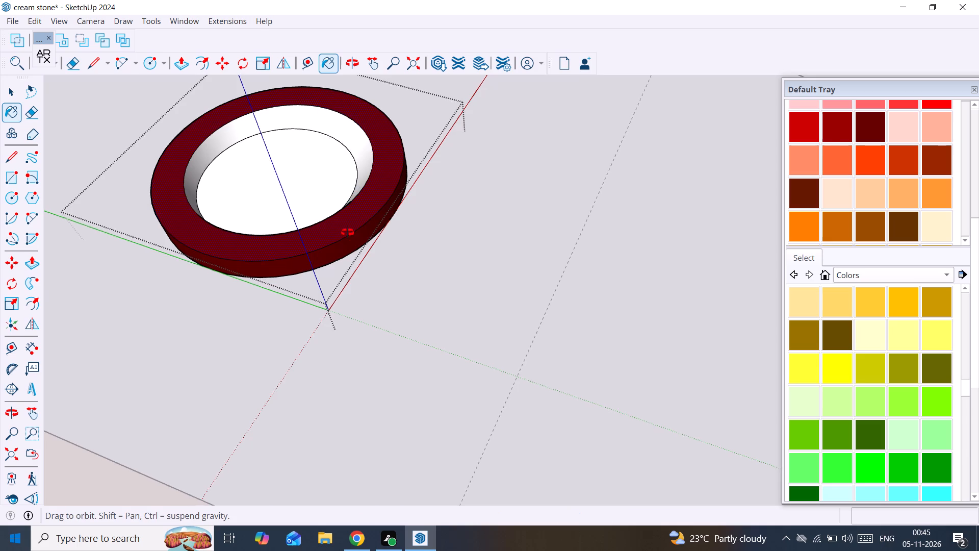
pyautogui.moveTo(347, 232); pyautogui.dragTo(202, 358, button='middle')
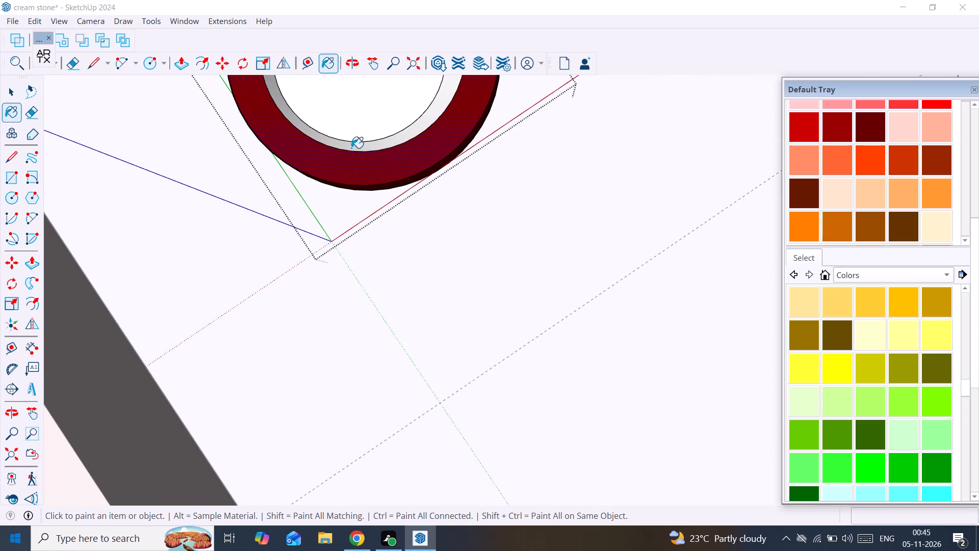
pyautogui.click(356, 144)
# Paint the light's inner disc black and close the group.
pyautogui.scroll(-18, 356, 144)
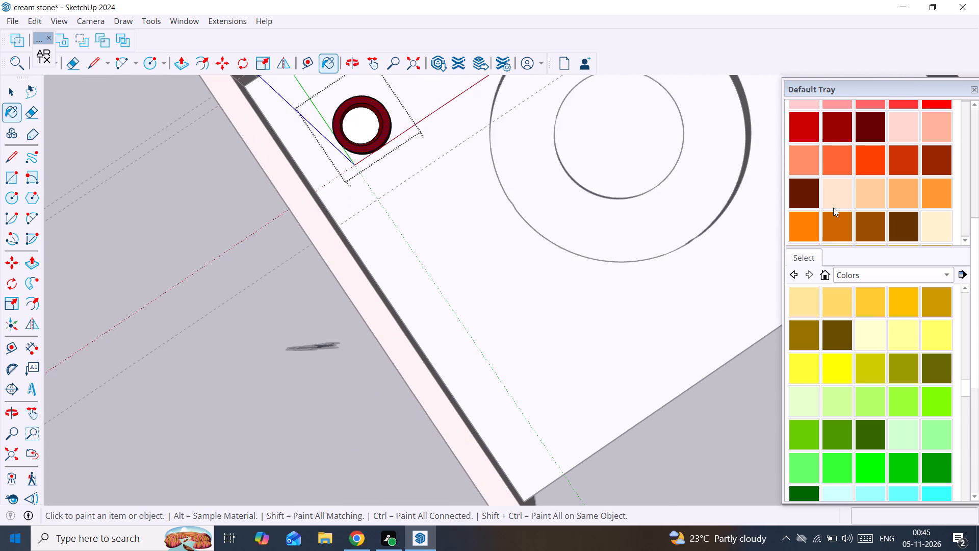
pyautogui.scroll(2, 905, 197)
pyautogui.scroll(-4, 904, 195)
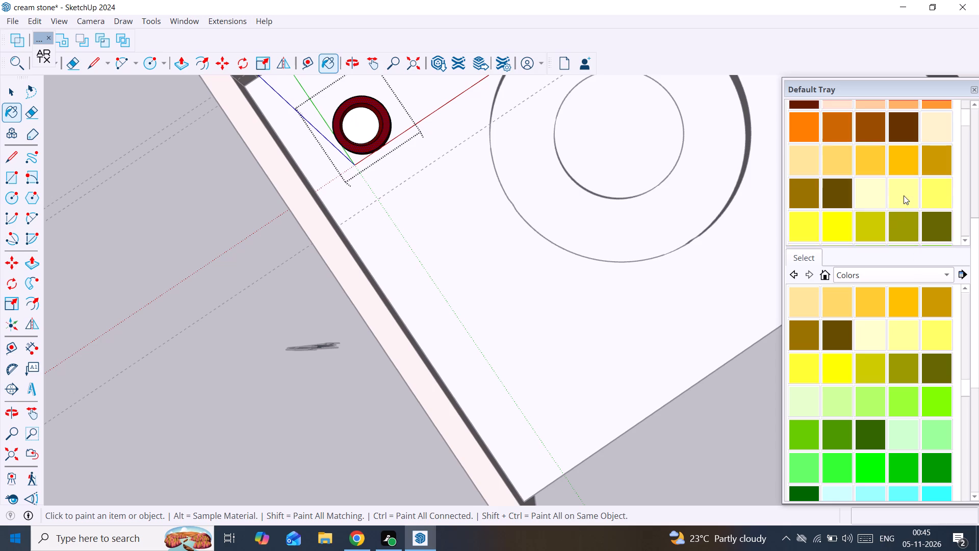
pyautogui.scroll(-18, 904, 195)
pyautogui.scroll(1, 825, 145)
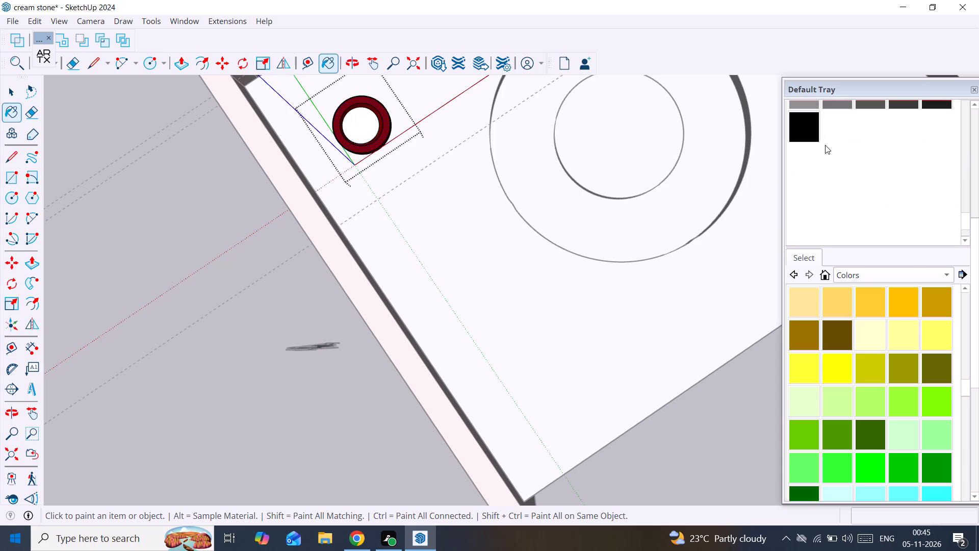
pyautogui.click(813, 134)
pyautogui.click(358, 119)
pyautogui.press('space')
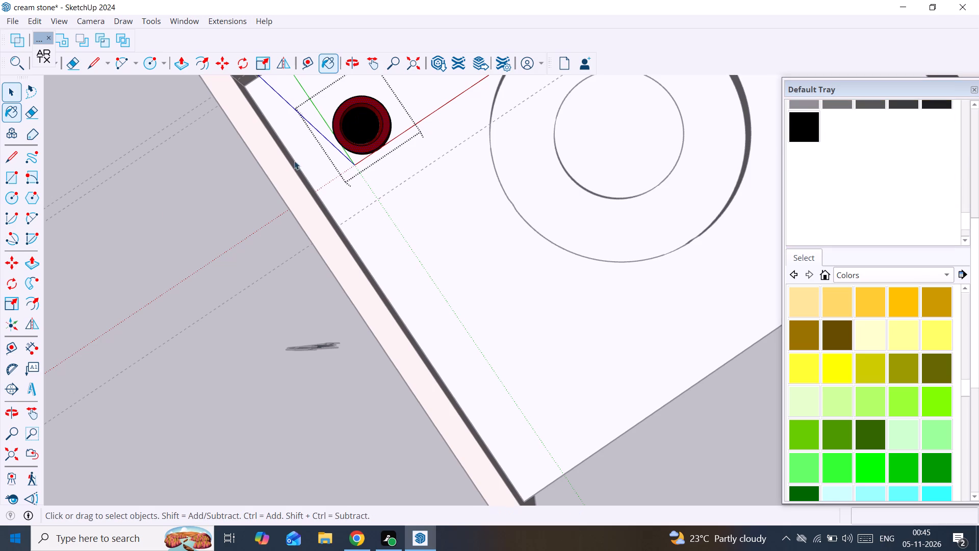
pyautogui.click(68, 232)
# Copy the round light about 12' 7 7/8" across the ceiling slab toward the opposite side wall.
pyautogui.scroll(-2, 236, 191)
pyautogui.scroll(-4, 382, 164)
pyautogui.moveTo(440, 171); pyautogui.dragTo(323, 328, button='middle')
pyautogui.moveTo(279, 273); pyautogui.dragTo(242, 206, button='middle')
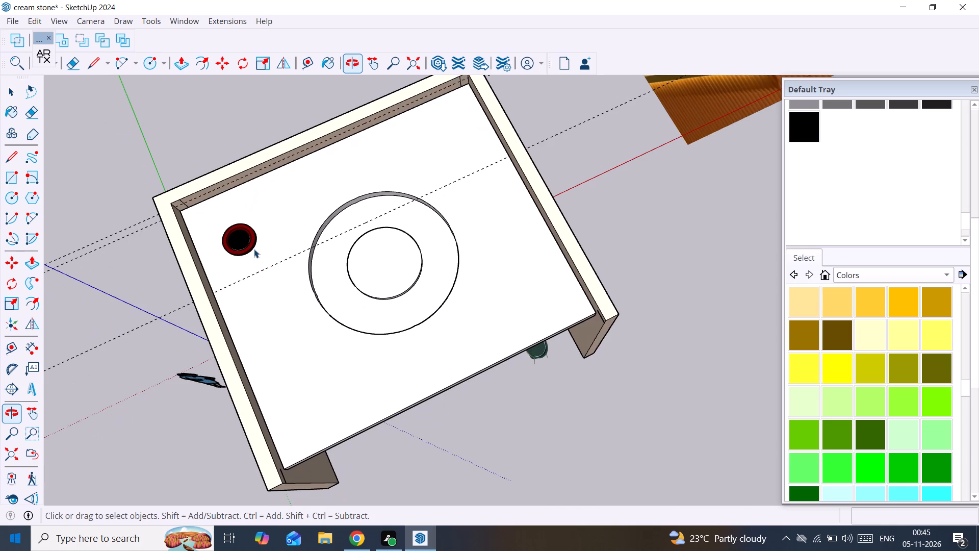
pyautogui.click(252, 242)
pyautogui.press('m')
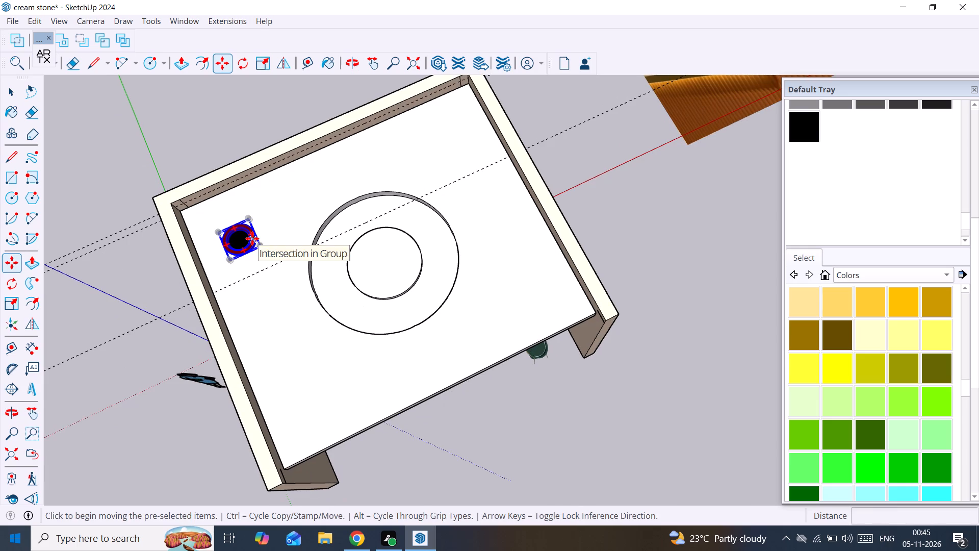
pyautogui.click(252, 238)
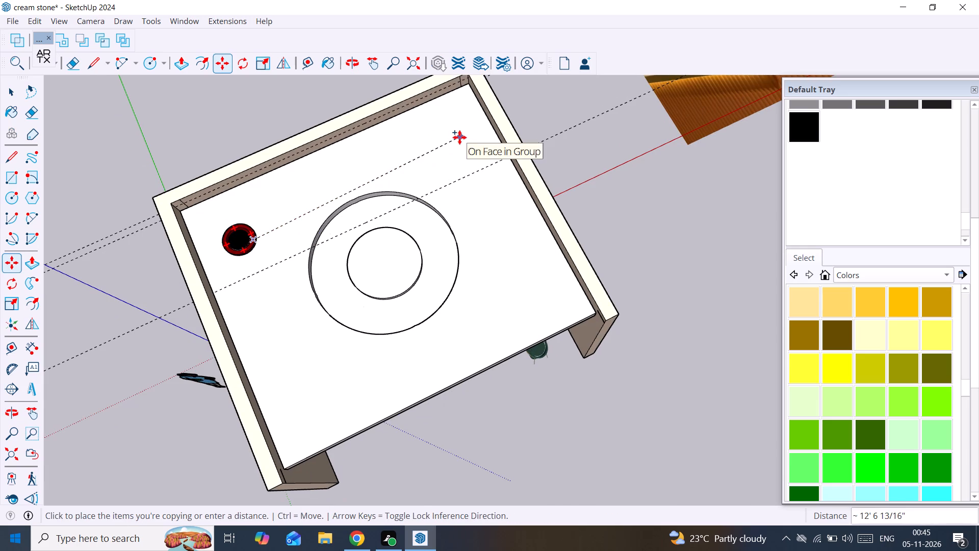
pyautogui.click(466, 140)
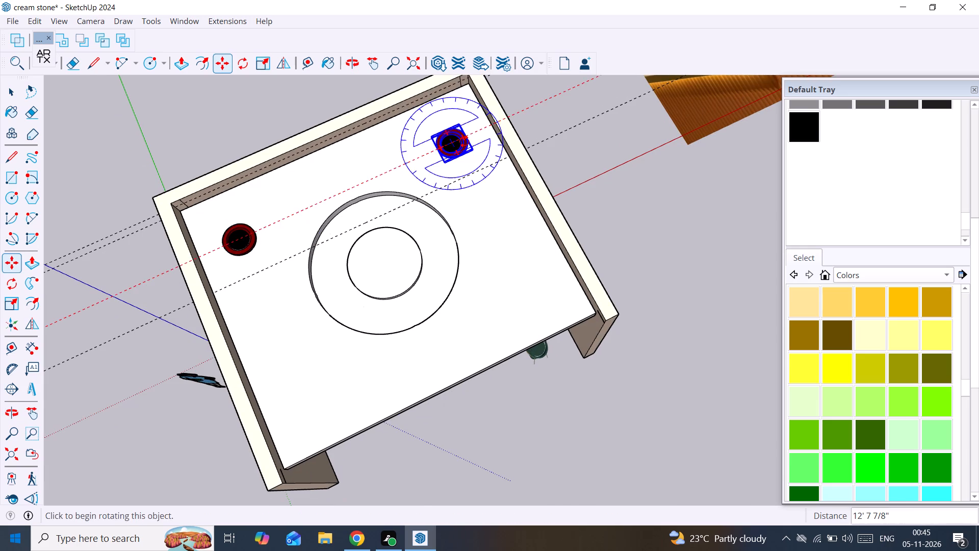
pyautogui.press('space')
# Copy both round lights together about 9' 10 3/8" along the green axis toward the shop's open front.
pyautogui.click(228, 236)
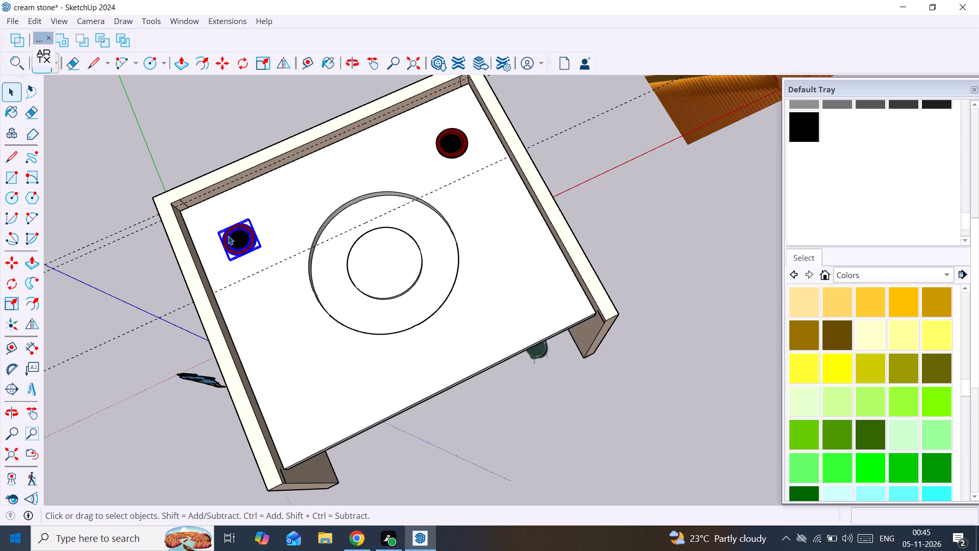
pyautogui.keyDown('ctrl'); pyautogui.click(451, 155); pyautogui.keyUp('ctrl')
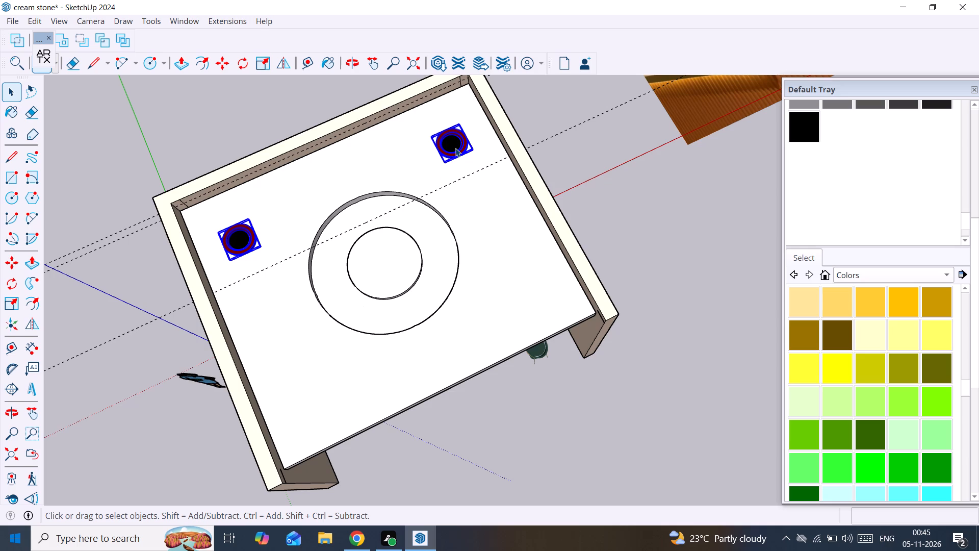
pyautogui.press('m')
pyautogui.click(456, 148)
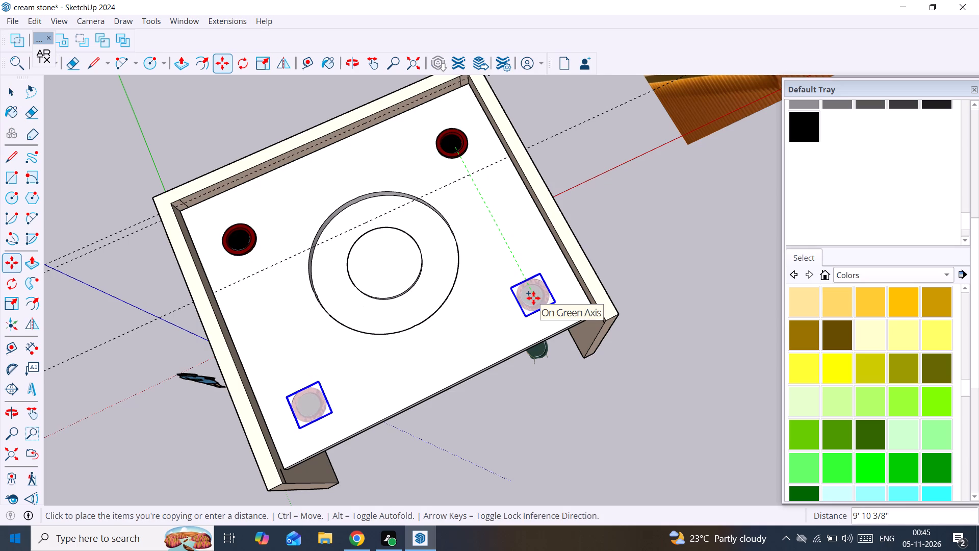
pyautogui.click(533, 298)
pyautogui.press('space')
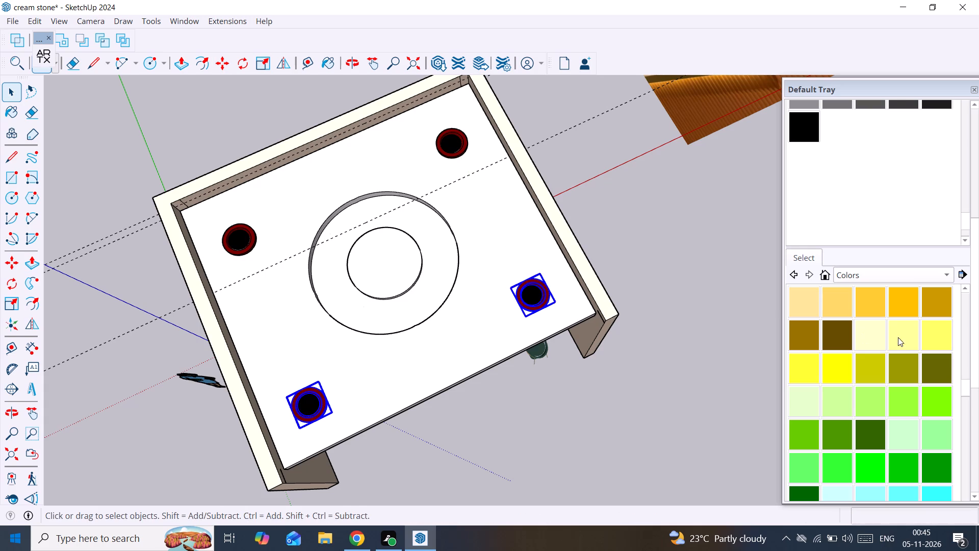
# Select all four round lights together with the ceiling slab and make them one group.
pyautogui.moveTo(693, 407); pyautogui.dragTo(547, 49, button='middle')
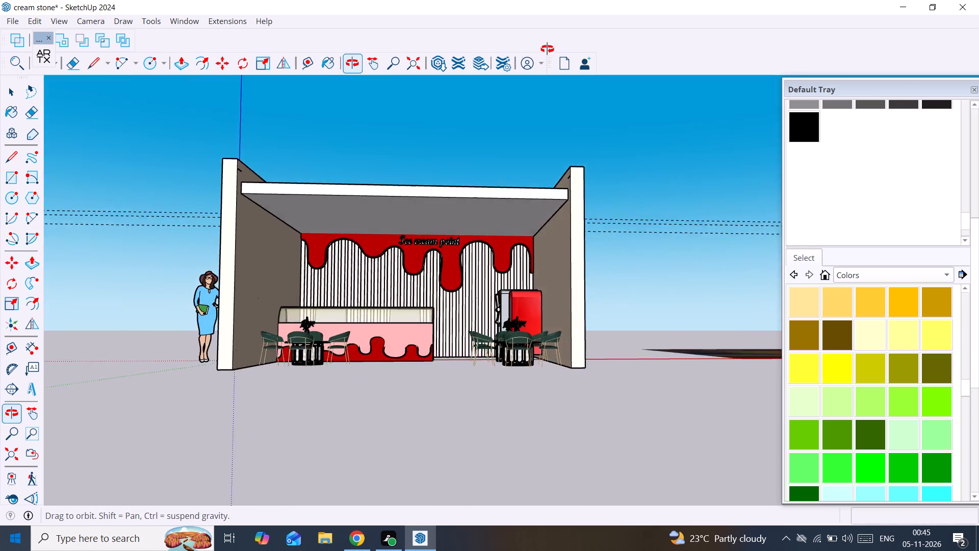
pyautogui.moveTo(547, 49); pyautogui.dragTo(523, 142, button='middle')
pyautogui.scroll(1, 430, 209)
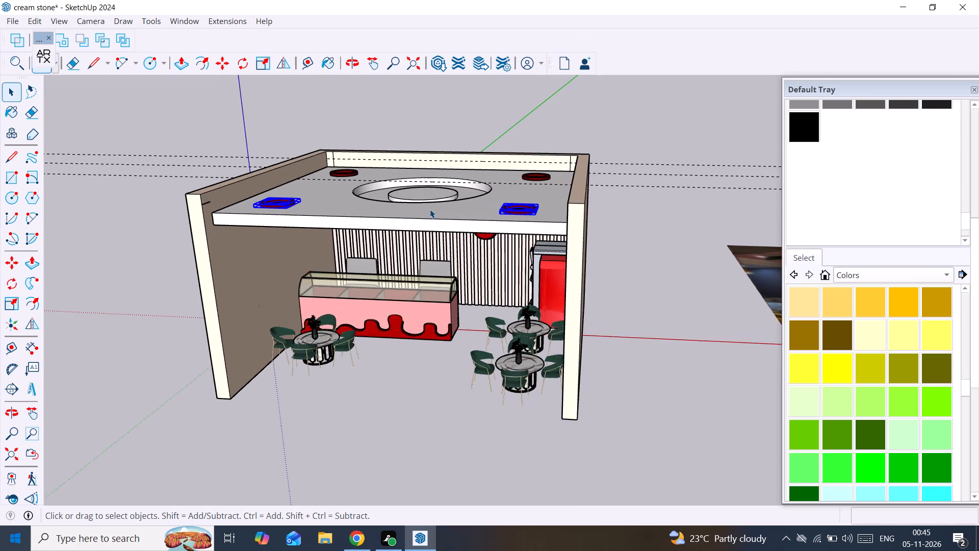
pyautogui.scroll(1, 430, 209)
pyautogui.scroll(-3, 456, 200)
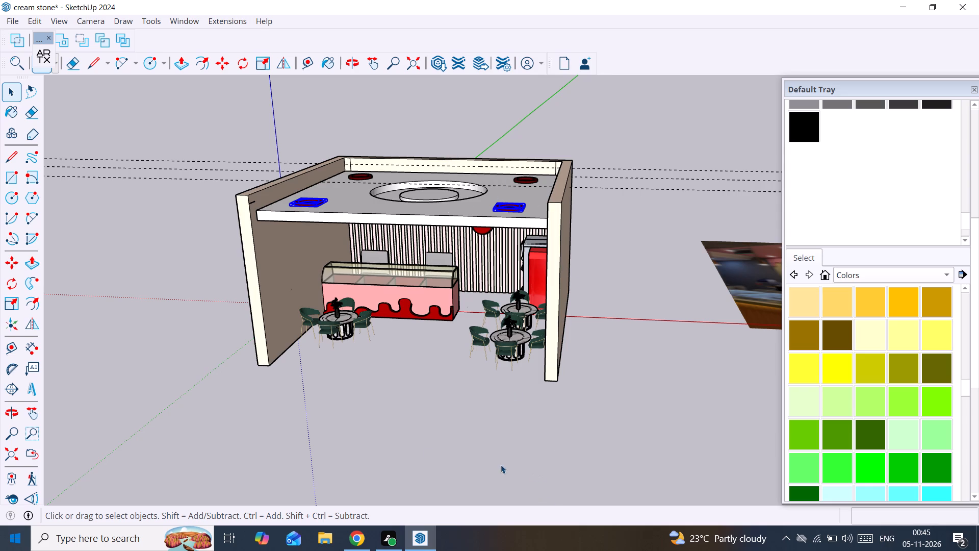
pyautogui.moveTo(300, 245); pyautogui.dragTo(395, 338, button='middle')
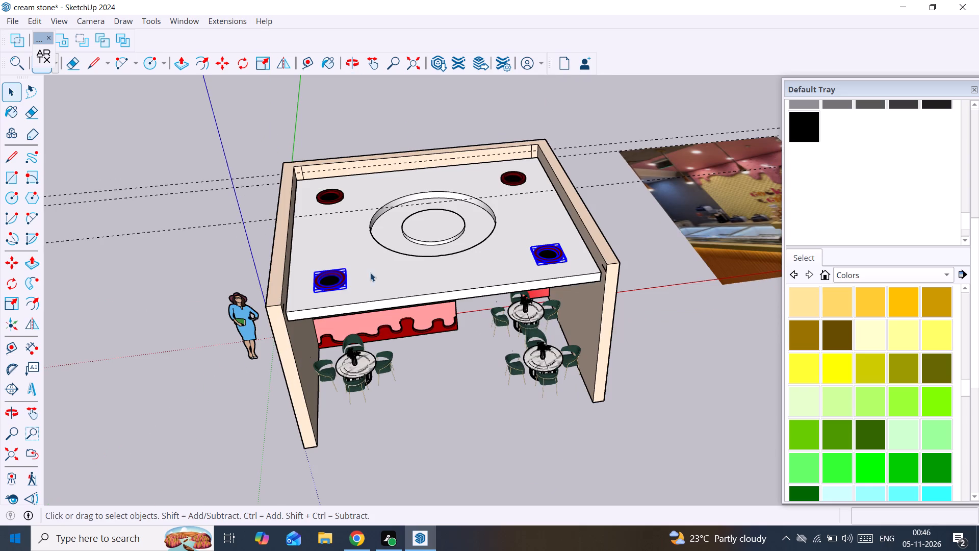
pyautogui.keyDown('ctrl'); pyautogui.click(336, 200); pyautogui.keyUp('ctrl')
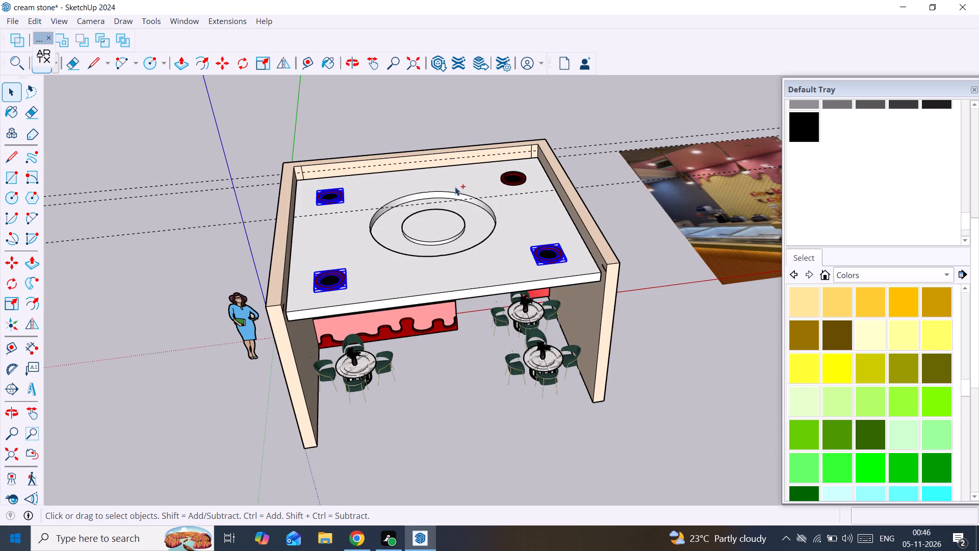
pyautogui.keyDown('ctrl'); pyautogui.click(515, 178); pyautogui.keyUp('ctrl')
pyautogui.keyDown('ctrl'); pyautogui.click(483, 287); pyautogui.keyUp('ctrl')
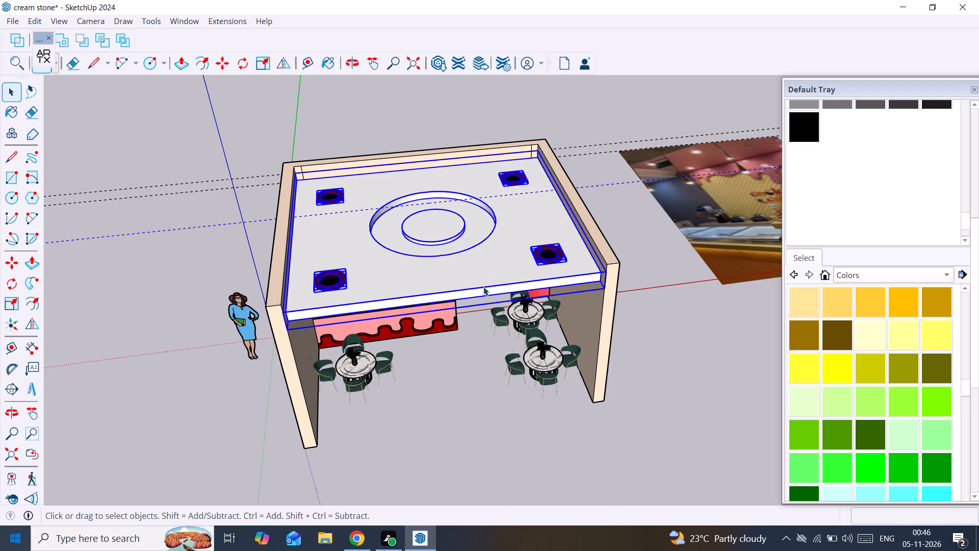
pyautogui.rightClick(483, 287)
pyautogui.click(531, 418)
pyautogui.moveTo(459, 270); pyautogui.dragTo(458, 139, button='middle')
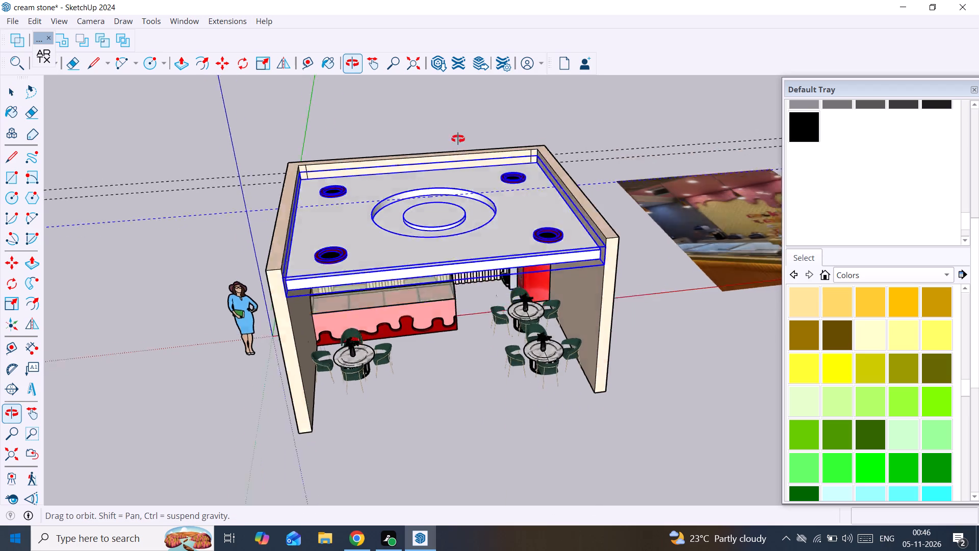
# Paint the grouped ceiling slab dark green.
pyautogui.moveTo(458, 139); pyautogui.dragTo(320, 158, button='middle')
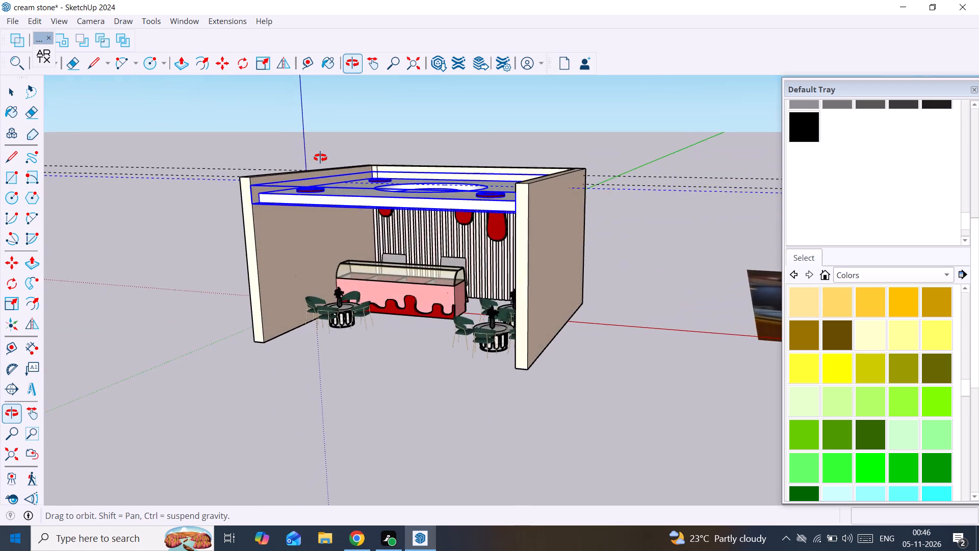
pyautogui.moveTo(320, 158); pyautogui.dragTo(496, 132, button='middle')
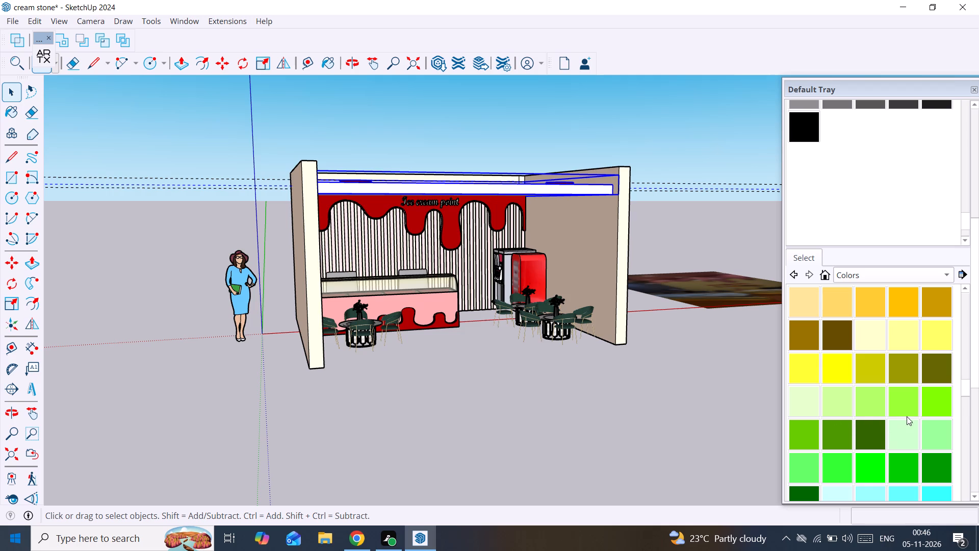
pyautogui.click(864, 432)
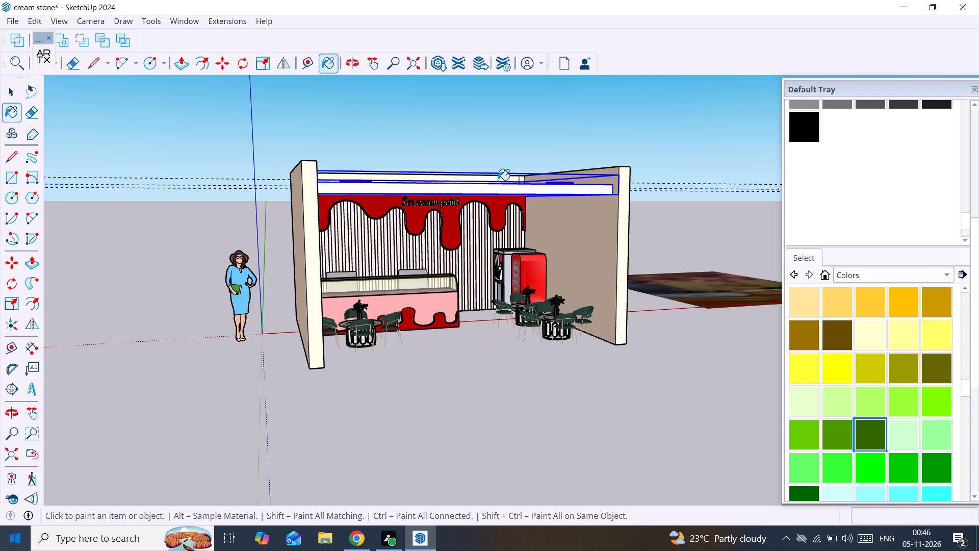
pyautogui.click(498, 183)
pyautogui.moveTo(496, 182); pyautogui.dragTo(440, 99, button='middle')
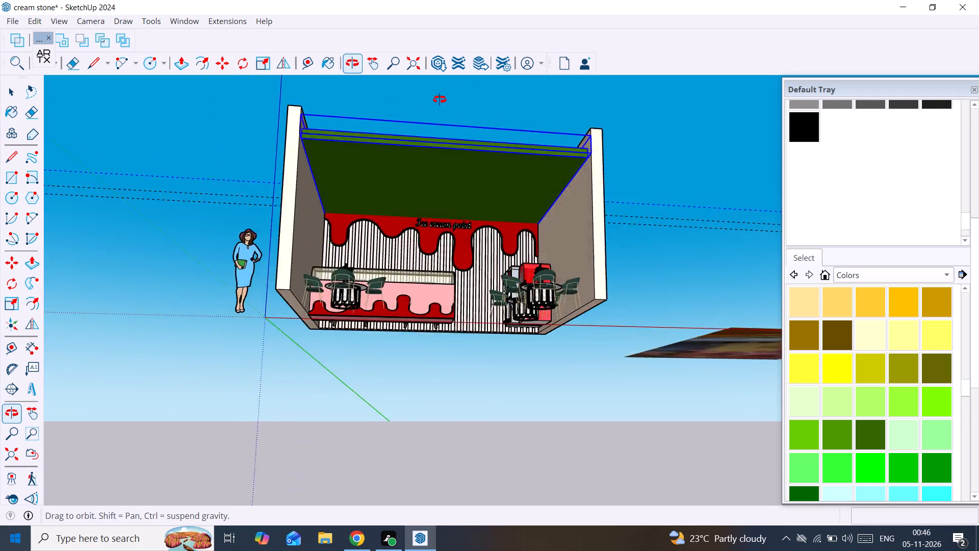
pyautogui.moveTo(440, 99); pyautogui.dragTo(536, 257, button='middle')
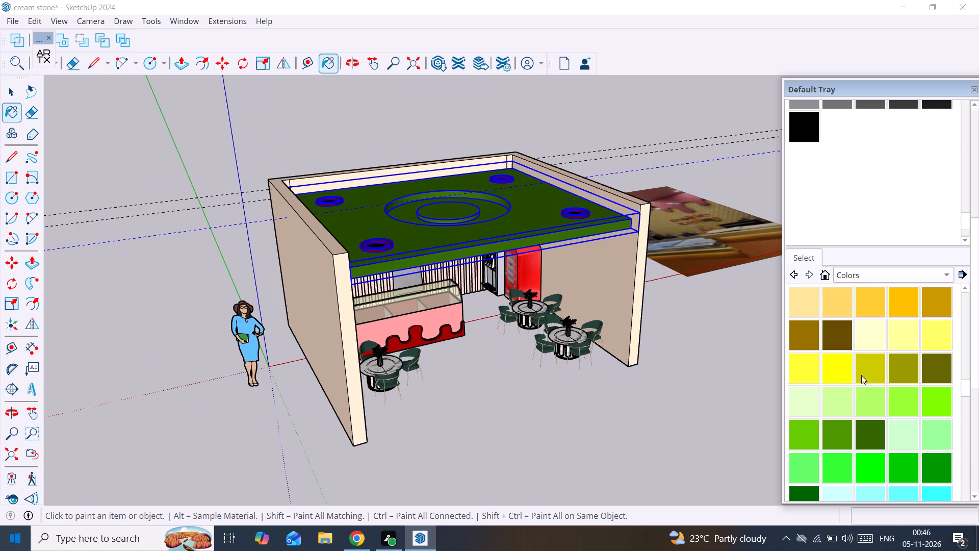
# Paint the grouped ceiling slab with the pale peach colour.
pyautogui.scroll(2, 896, 330)
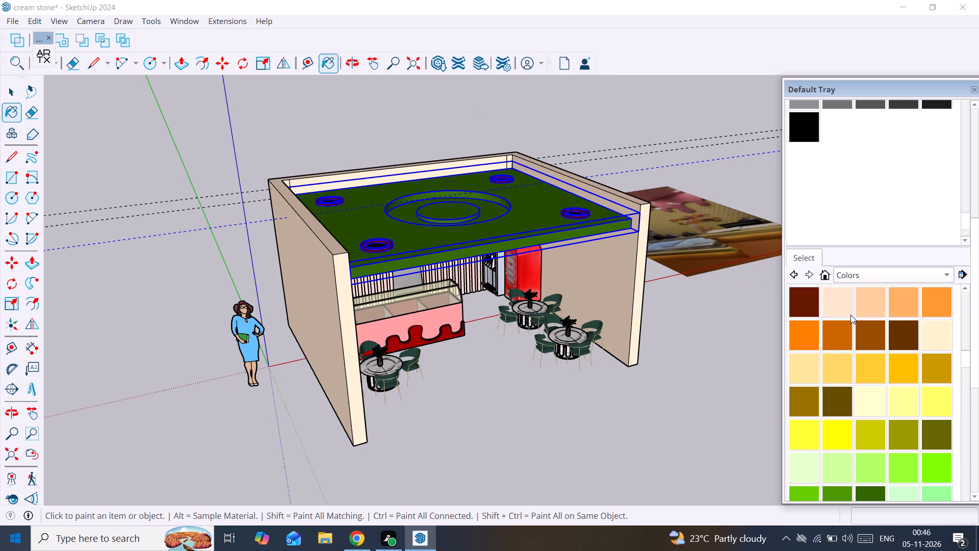
pyautogui.click(846, 300)
pyautogui.click(499, 224)
pyautogui.moveTo(501, 228); pyautogui.dragTo(362, 51, button='middle')
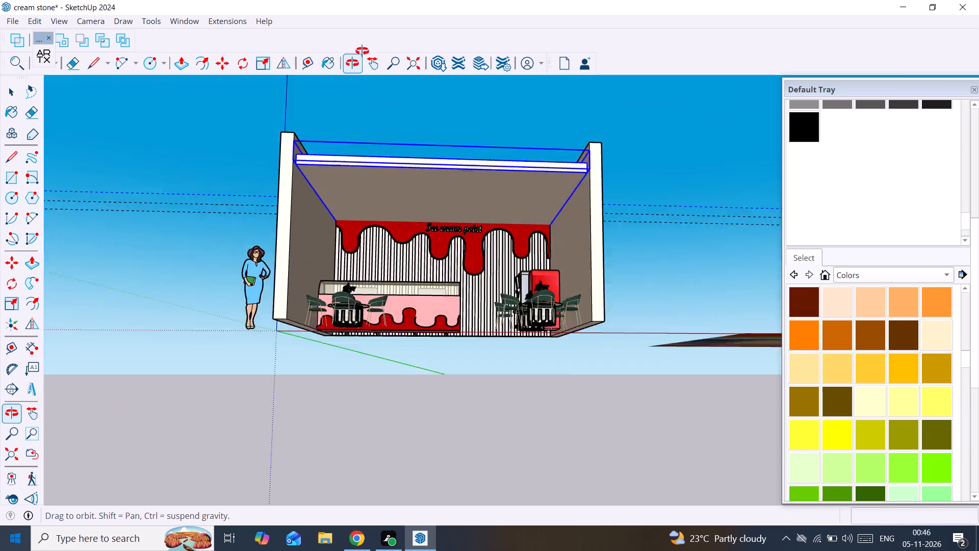
pyautogui.moveTo(362, 51); pyautogui.dragTo(473, 398, button='middle')
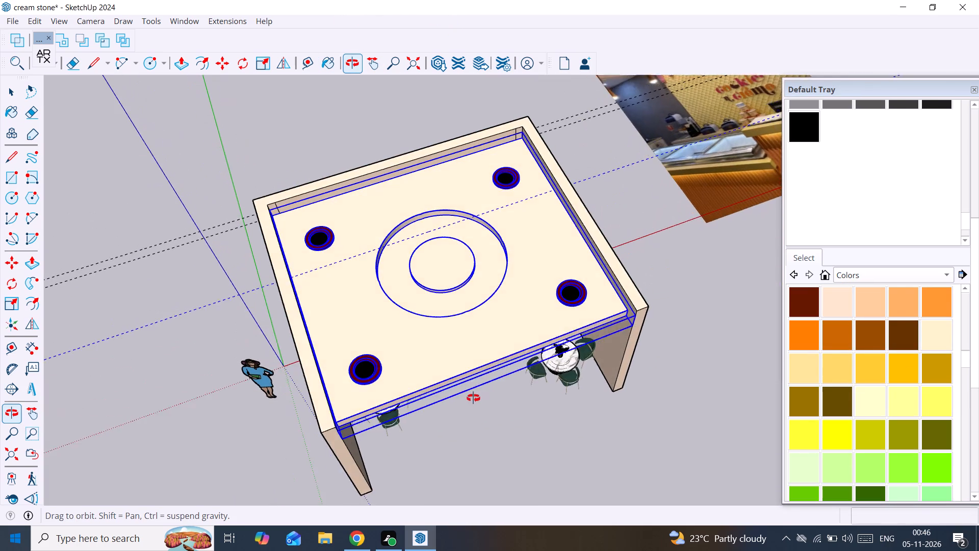
pyautogui.moveTo(473, 398); pyautogui.dragTo(466, 406, button='middle')
pyautogui.scroll(1, 421, 361)
pyautogui.moveTo(419, 359); pyautogui.dragTo(366, 321, button='middle')
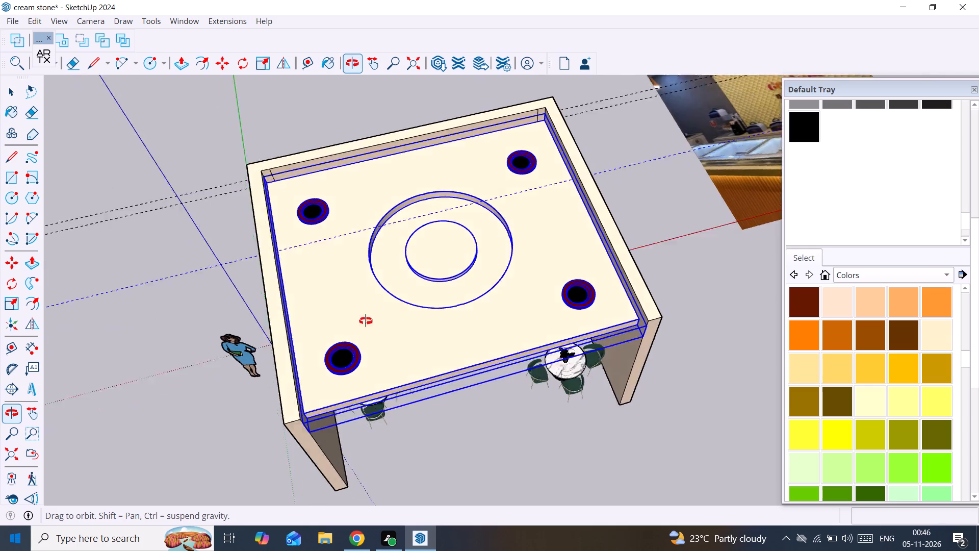
pyautogui.moveTo(366, 321); pyautogui.dragTo(343, 296, button='middle')
# Flip the ceiling group upside down across a horizontal plane so its recess and lights face downward.
pyautogui.press('space')
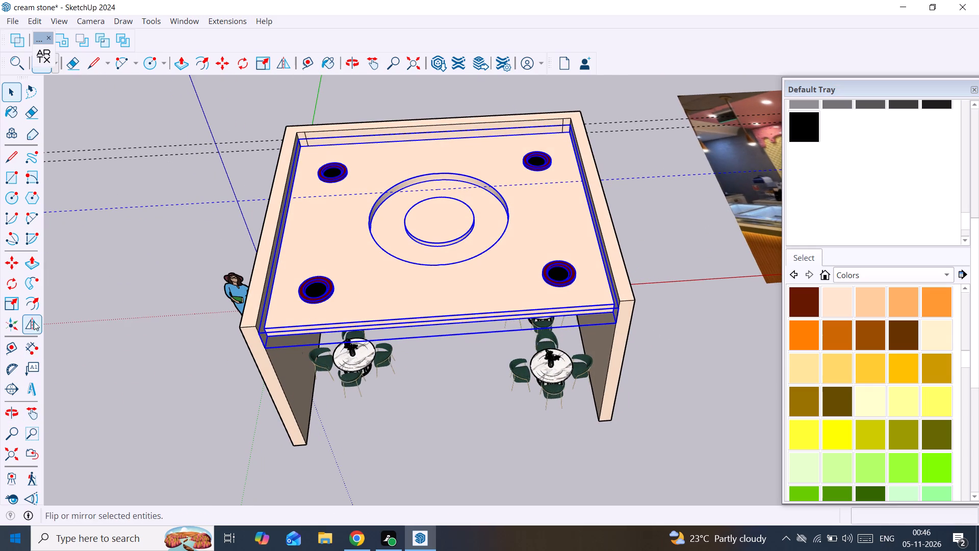
pyautogui.click(35, 315)
pyautogui.moveTo(504, 283); pyautogui.dragTo(559, 80, button='middle')
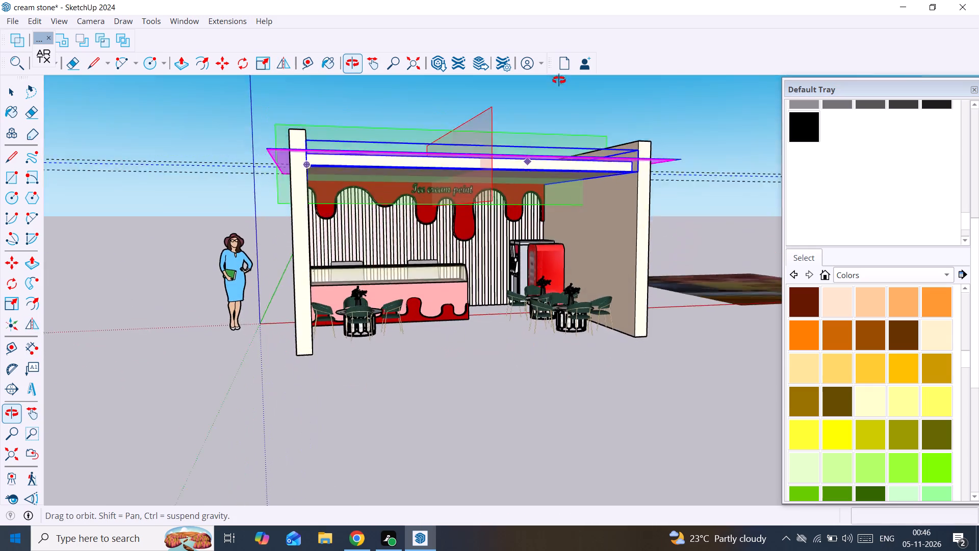
pyautogui.moveTo(559, 80); pyautogui.dragTo(559, 72, button='middle')
pyautogui.scroll(1, 559, 72)
pyautogui.moveTo(539, 165); pyautogui.dragTo(523, 289, button='middle')
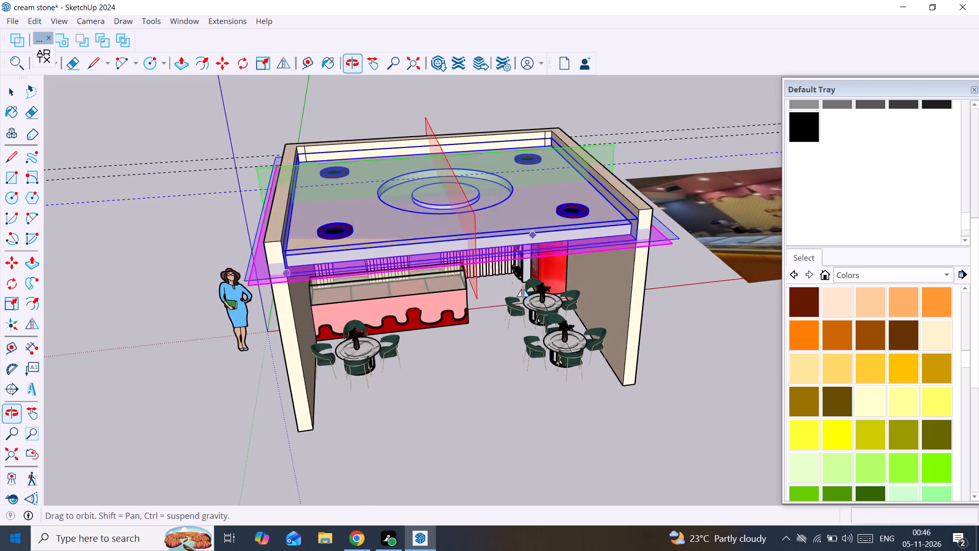
pyautogui.moveTo(523, 289); pyautogui.dragTo(523, 288, button='middle')
pyautogui.moveTo(564, 250); pyautogui.dragTo(564, 262)
pyautogui.moveTo(545, 434); pyautogui.dragTo(533, 452)
pyautogui.press('space')
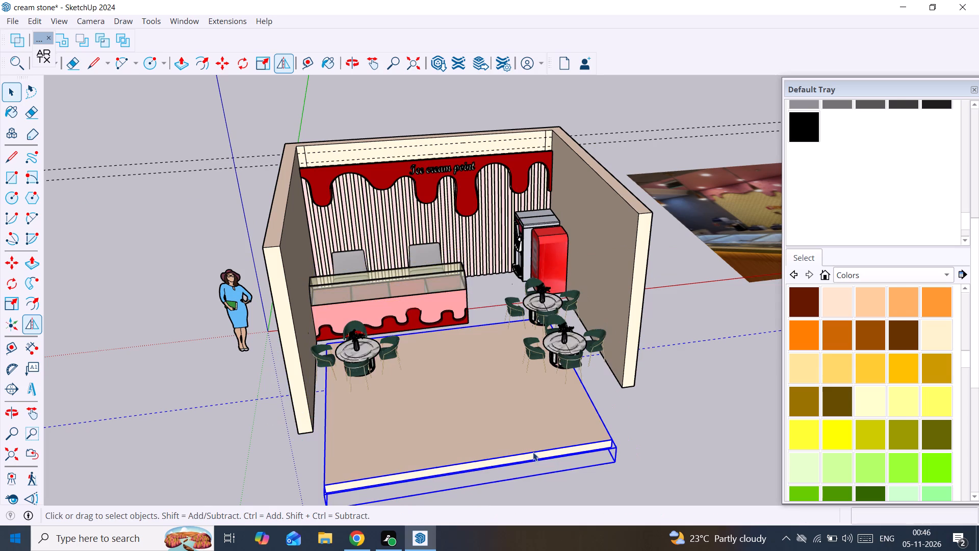
pyautogui.moveTo(533, 452); pyautogui.dragTo(538, 448)
# Move the flipped ceiling group straight up the blue axis to the guide line at the inner back corner of the walls.
pyautogui.moveTo(363, 366); pyautogui.dragTo(656, 270, button='middle')
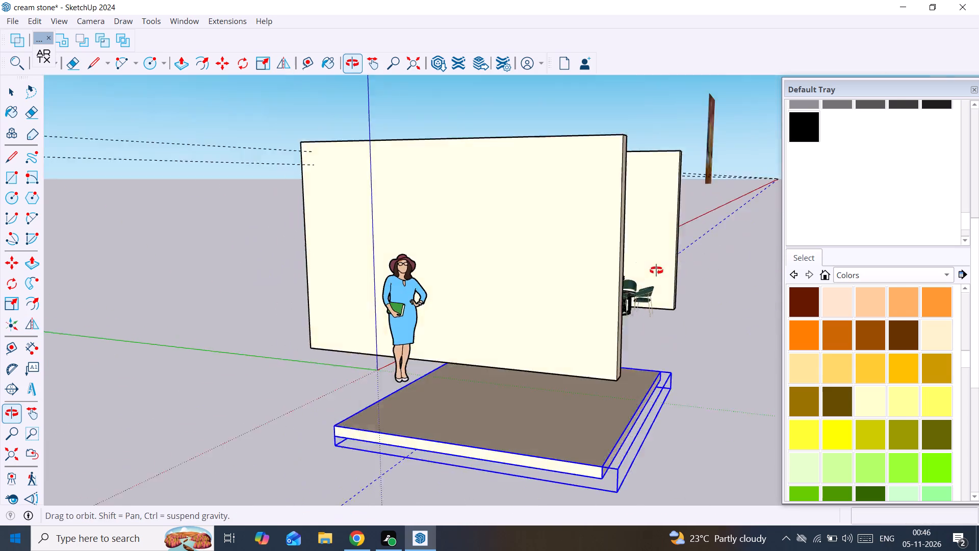
pyautogui.moveTo(656, 270); pyautogui.dragTo(667, 266, button='middle')
pyautogui.scroll(1, 667, 274)
pyautogui.press('m')
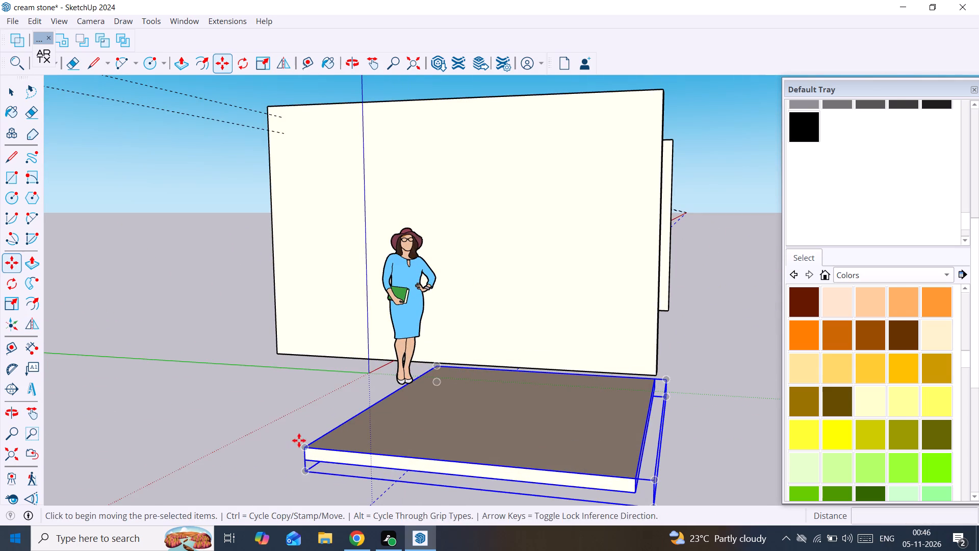
pyautogui.click(306, 450)
pyautogui.scroll(-9, 327, 273)
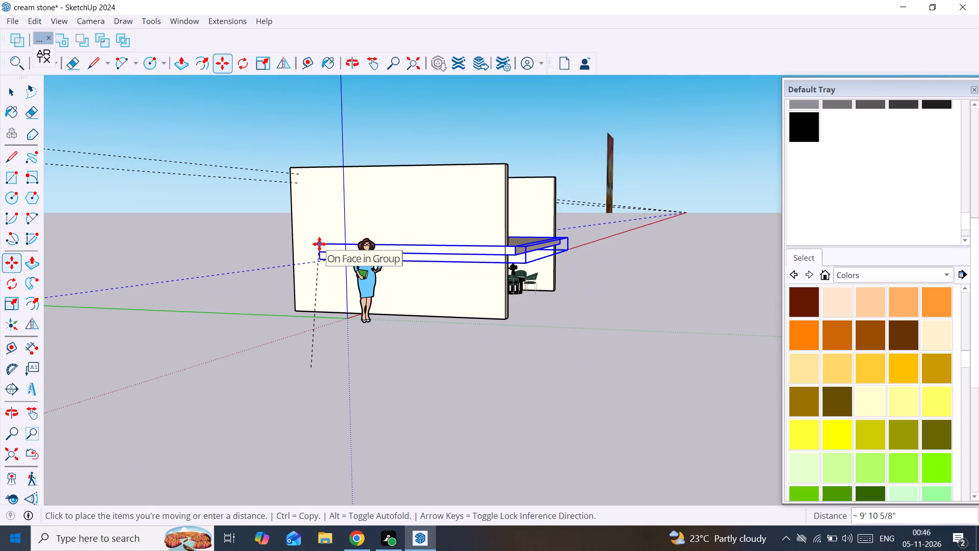
pyautogui.press('Up')
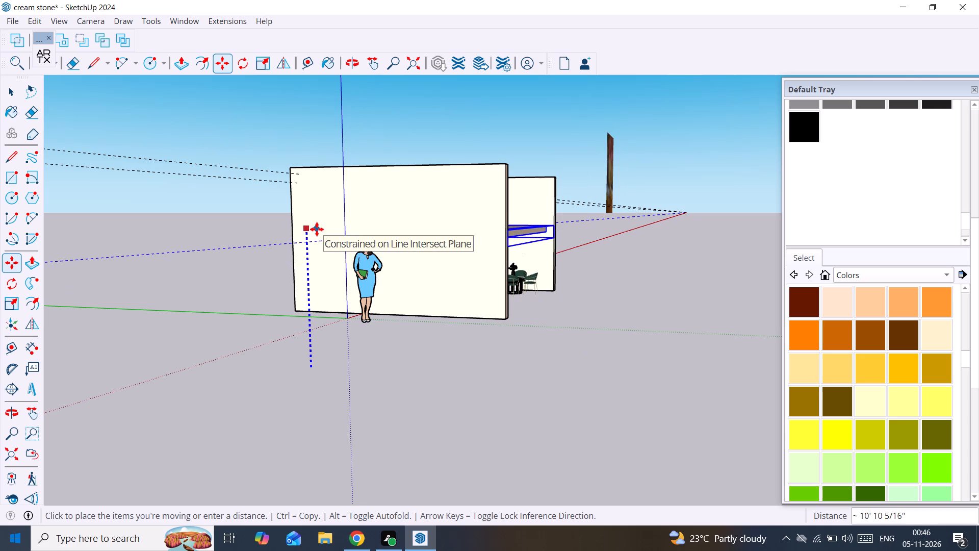
pyautogui.moveTo(317, 229); pyautogui.dragTo(368, 397, button='middle')
pyautogui.moveTo(363, 398); pyautogui.dragTo(107, 550, button='middle')
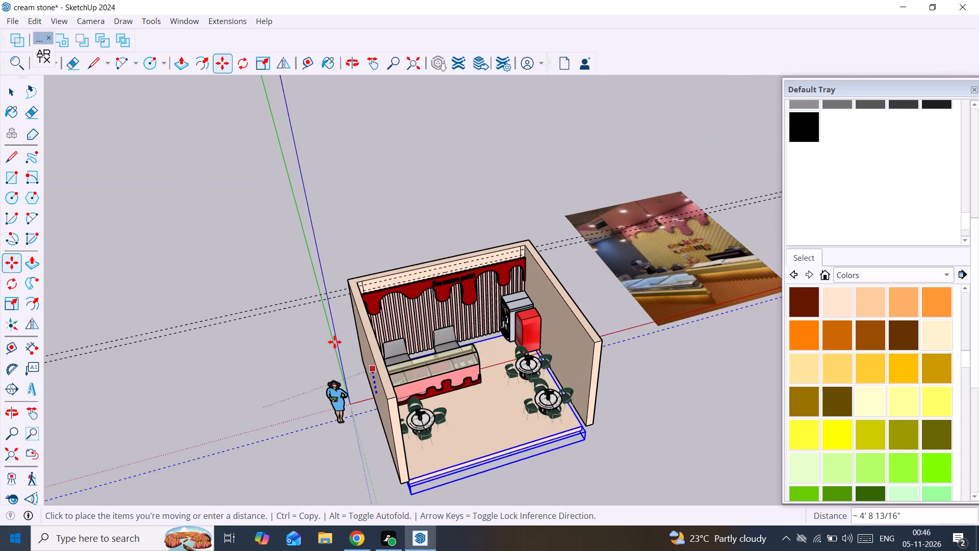
pyautogui.scroll(3, 342, 330)
pyautogui.scroll(12, 372, 279)
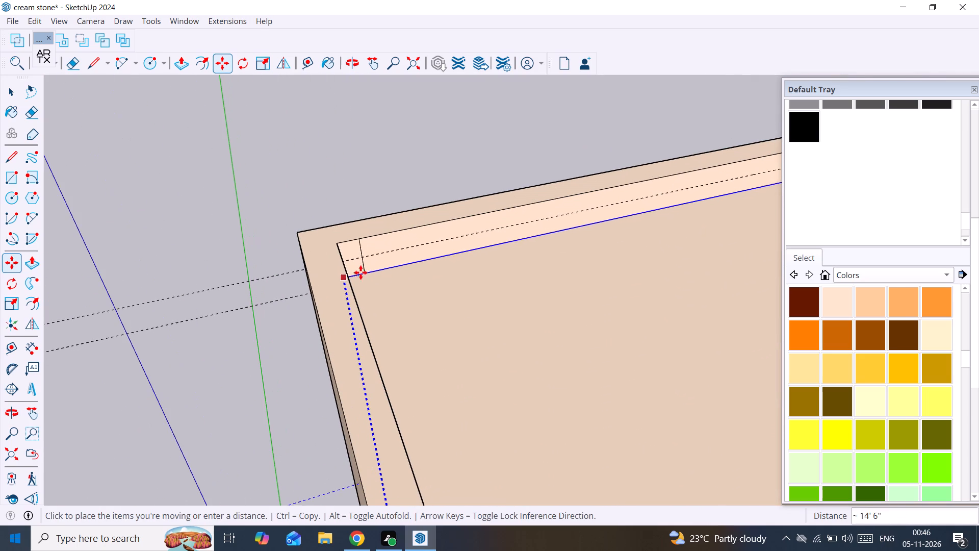
pyautogui.click(351, 261)
# Examine the repositioned ceiling from above and below, checking its circular recess, four lights and fit between the walls.
pyautogui.scroll(-12, 352, 261)
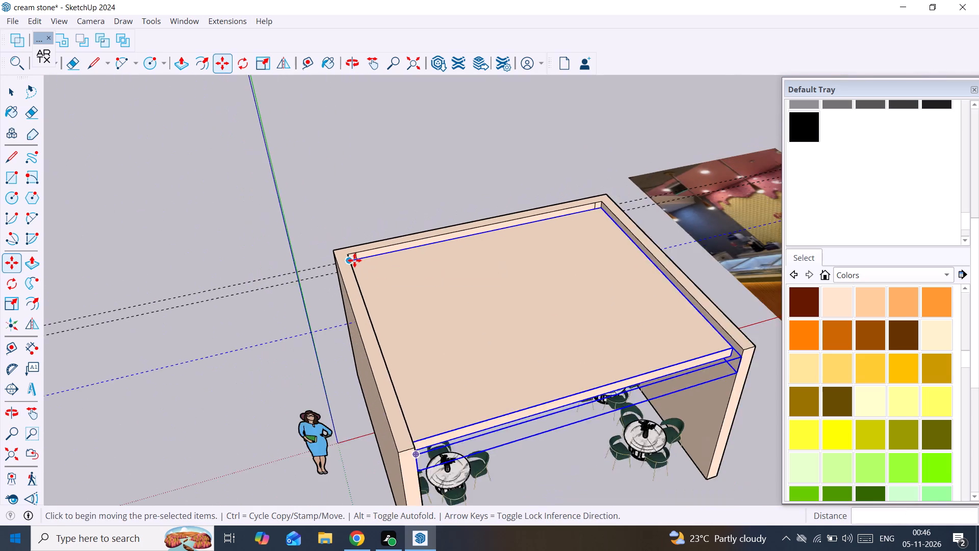
pyautogui.scroll(-5, 354, 260)
pyautogui.moveTo(628, 248); pyautogui.dragTo(401, 277, button='middle')
pyautogui.scroll(4, 475, 278)
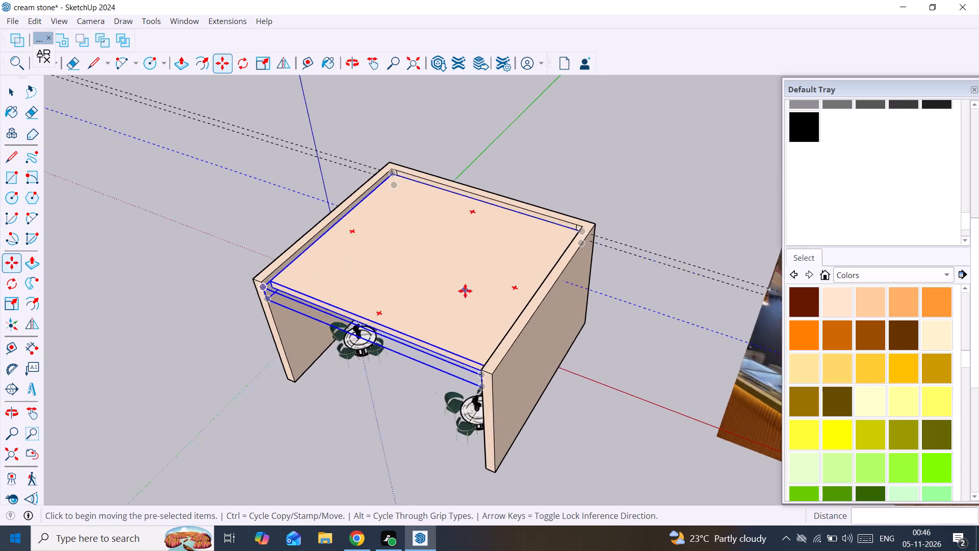
pyautogui.scroll(2, 450, 299)
pyautogui.moveTo(450, 299); pyautogui.dragTo(635, 258, button='middle')
pyautogui.press('space')
pyautogui.moveTo(600, 283); pyautogui.dragTo(649, 87, button='middle')
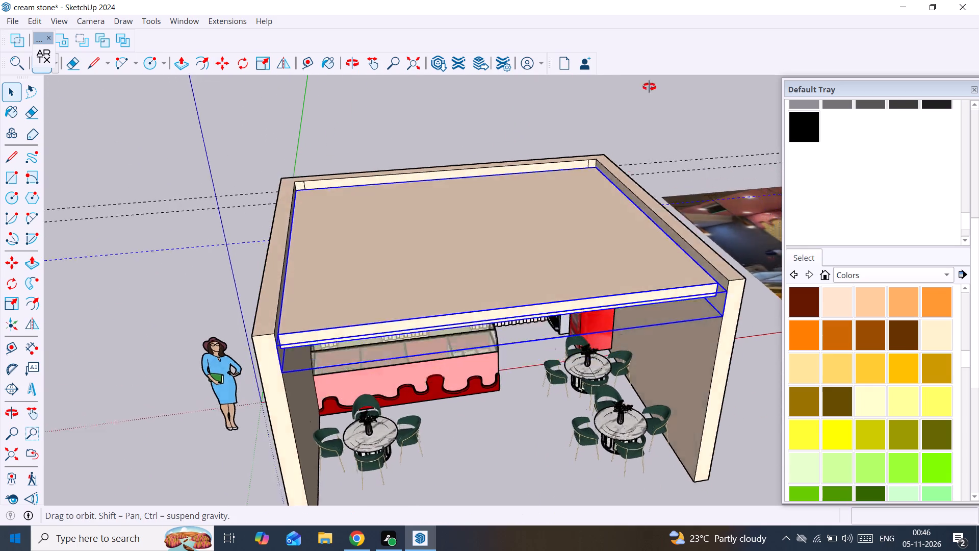
pyautogui.moveTo(649, 87); pyautogui.dragTo(495, 41, button='middle')
pyautogui.press('space')
pyautogui.scroll(-3, 539, 186)
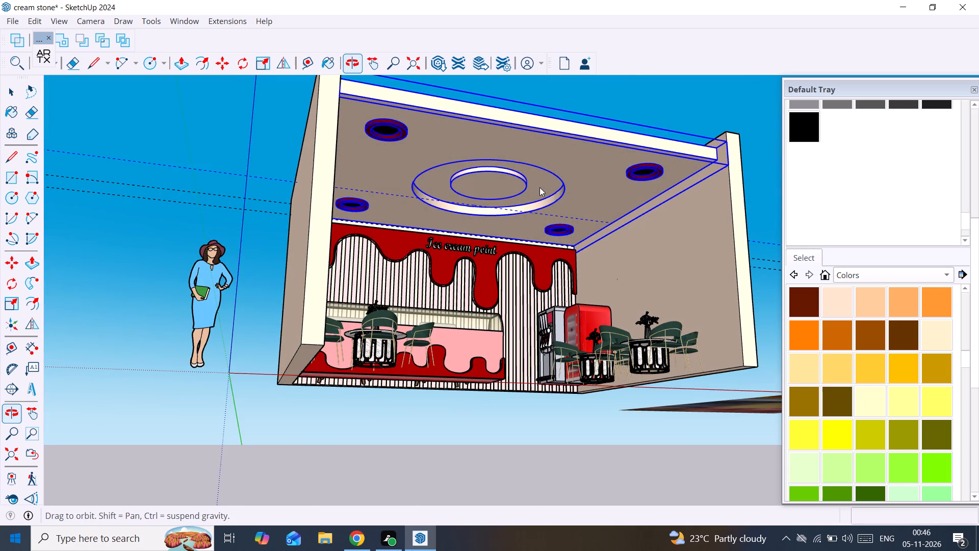
pyautogui.moveTo(599, 268); pyautogui.dragTo(495, 180, button='middle')
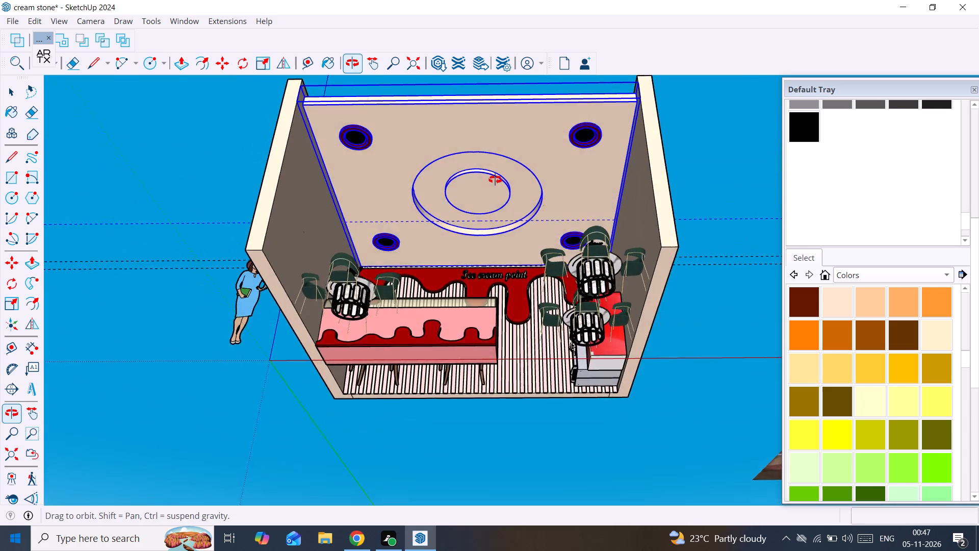
pyautogui.moveTo(495, 180); pyautogui.dragTo(471, 313, button='middle')
pyautogui.scroll(-3, 480, 316)
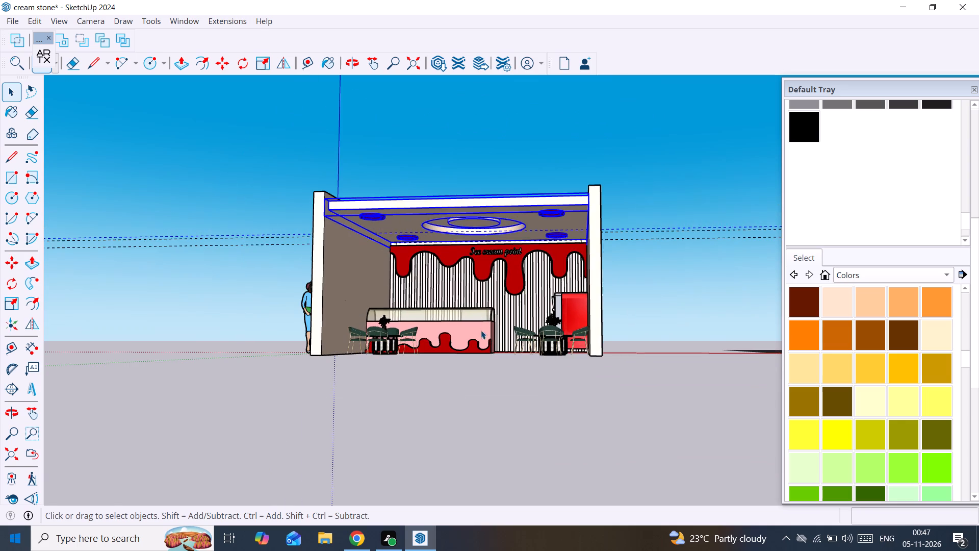
pyautogui.moveTo(487, 345); pyautogui.dragTo(585, 483, button='middle')
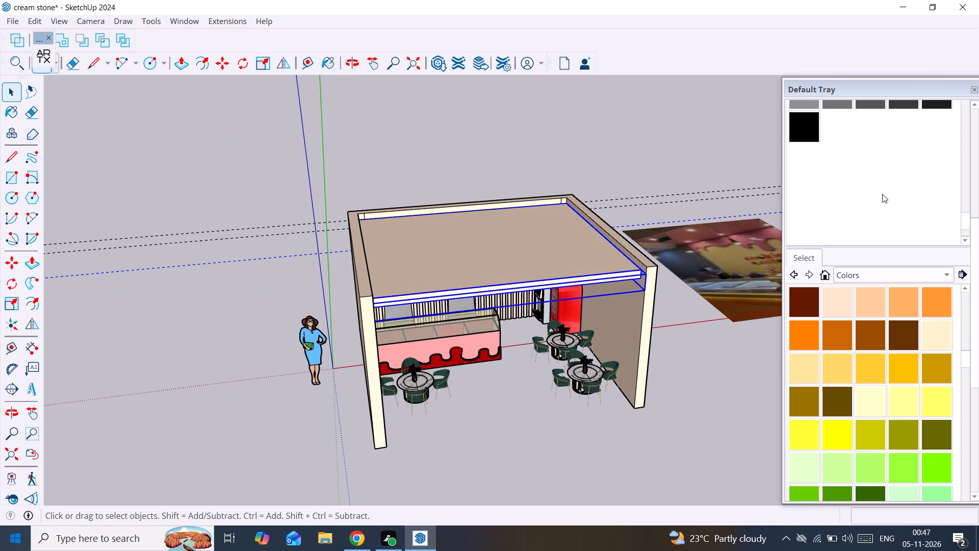
pyautogui.scroll(3, 881, 198)
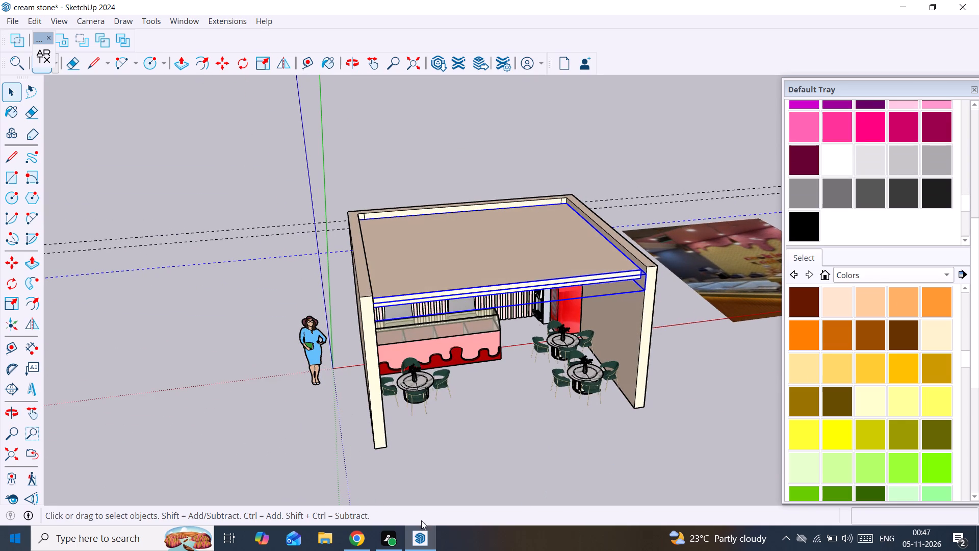
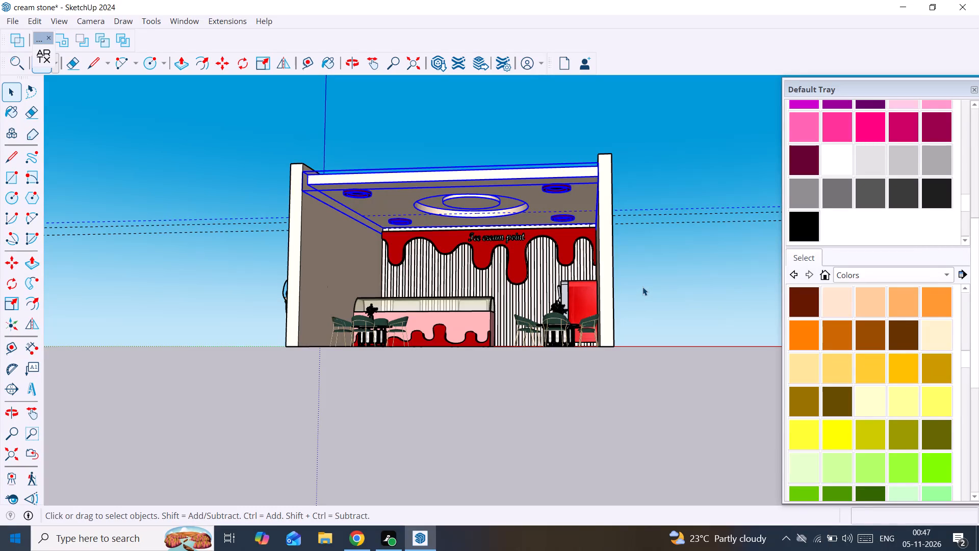
# Make the hidden front and celling tags visible so the shop model shows its front wall and roof.
pyautogui.scroll(3, 883, 146)
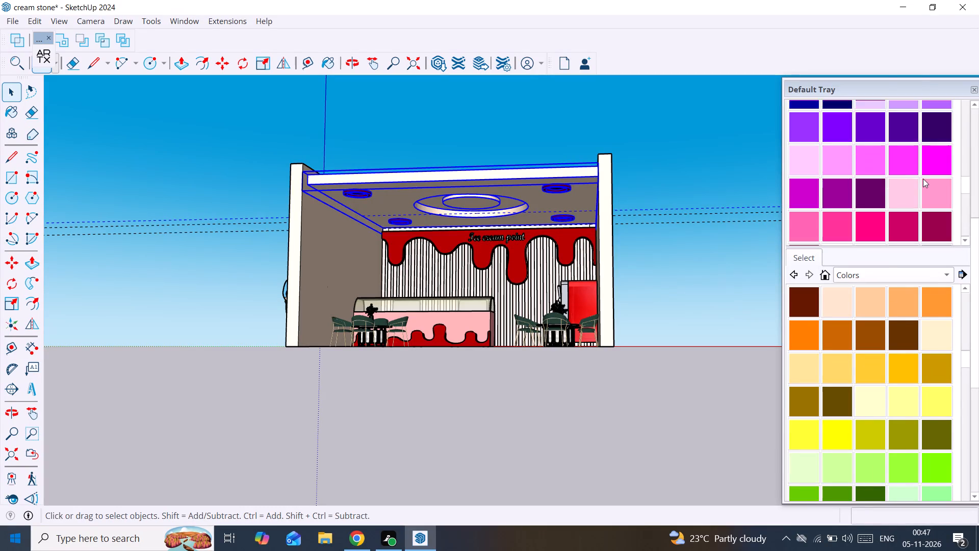
pyautogui.scroll(12, 926, 177)
pyautogui.scroll(1, 970, 144)
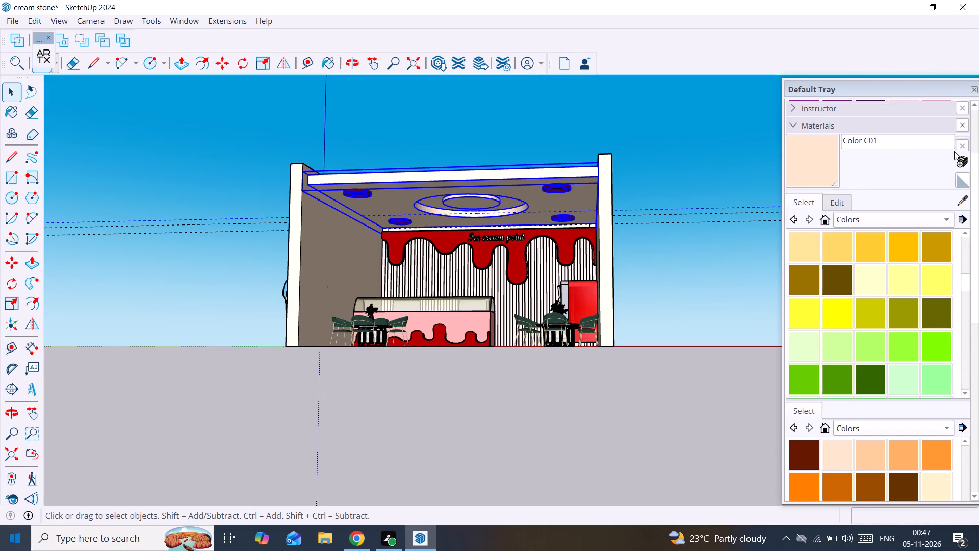
pyautogui.scroll(1, 954, 151)
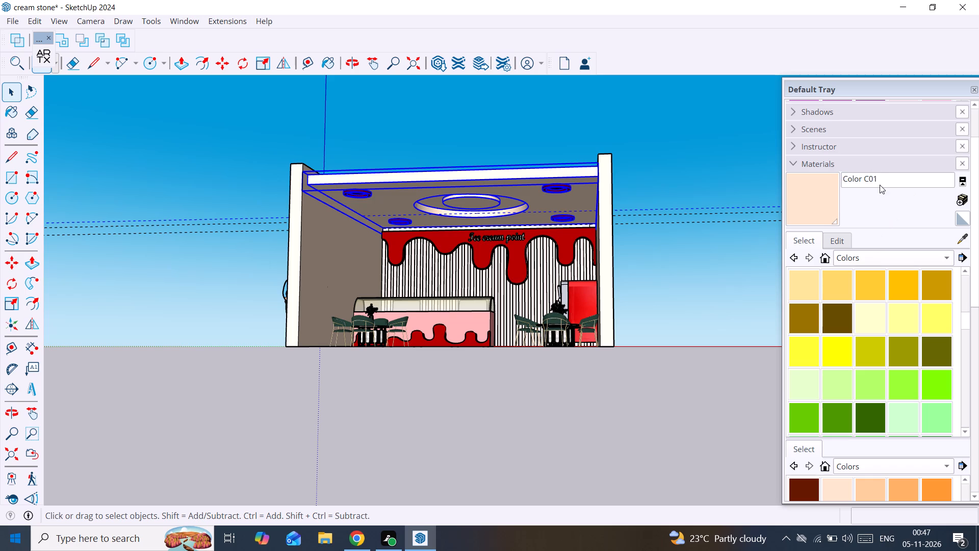
pyautogui.scroll(3, 490, 205)
pyautogui.moveTo(475, 239); pyautogui.dragTo(484, 281, button='middle')
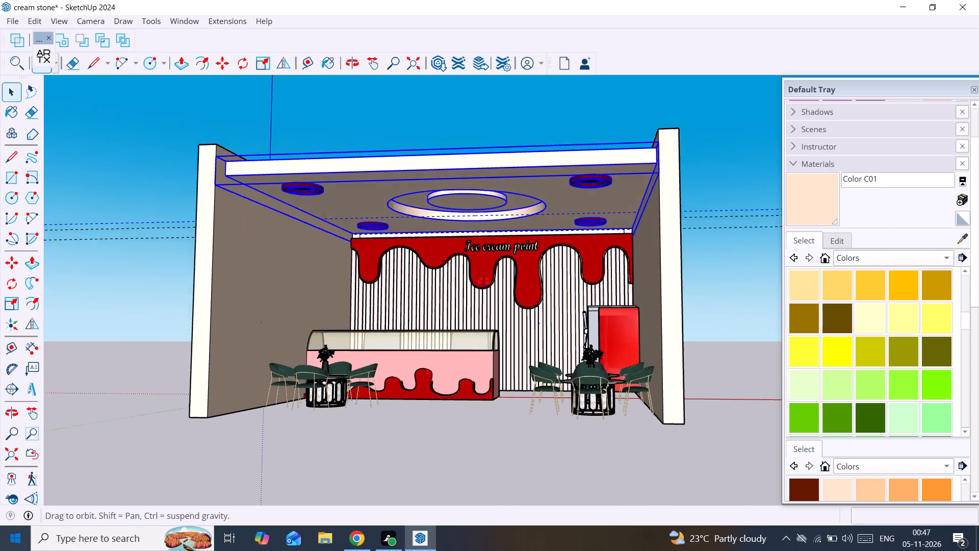
pyautogui.moveTo(484, 281); pyautogui.dragTo(497, 308, button='middle')
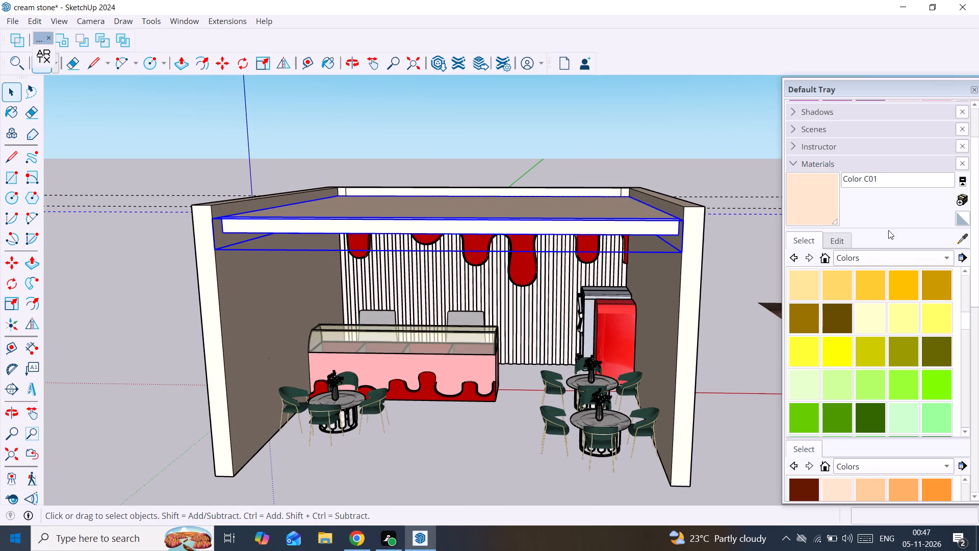
pyautogui.click(920, 169)
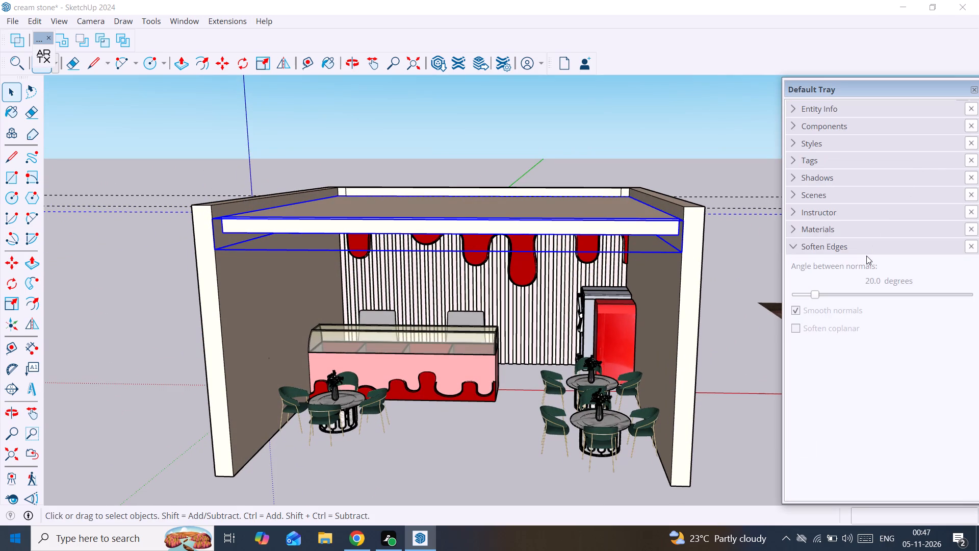
pyautogui.scroll(3, 866, 257)
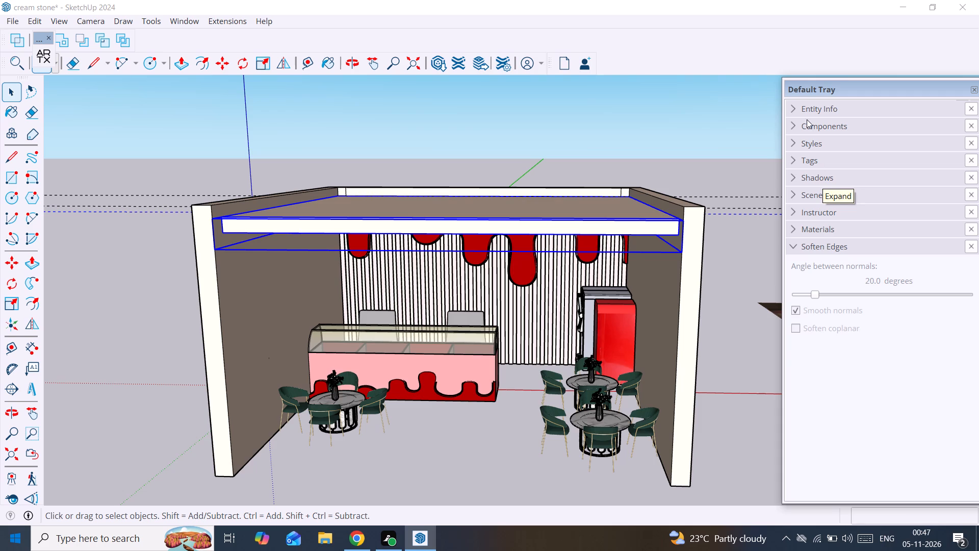
pyautogui.click(797, 157)
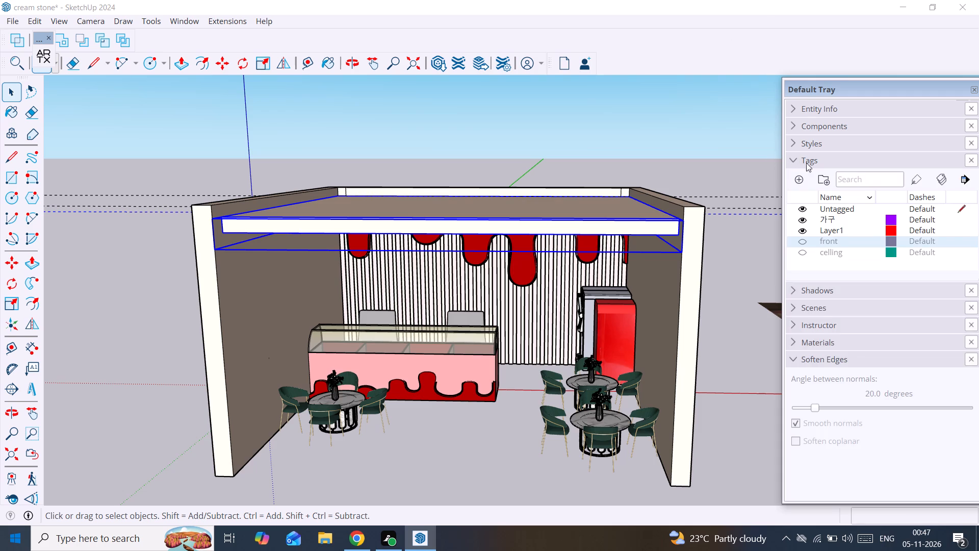
pyautogui.click(805, 240)
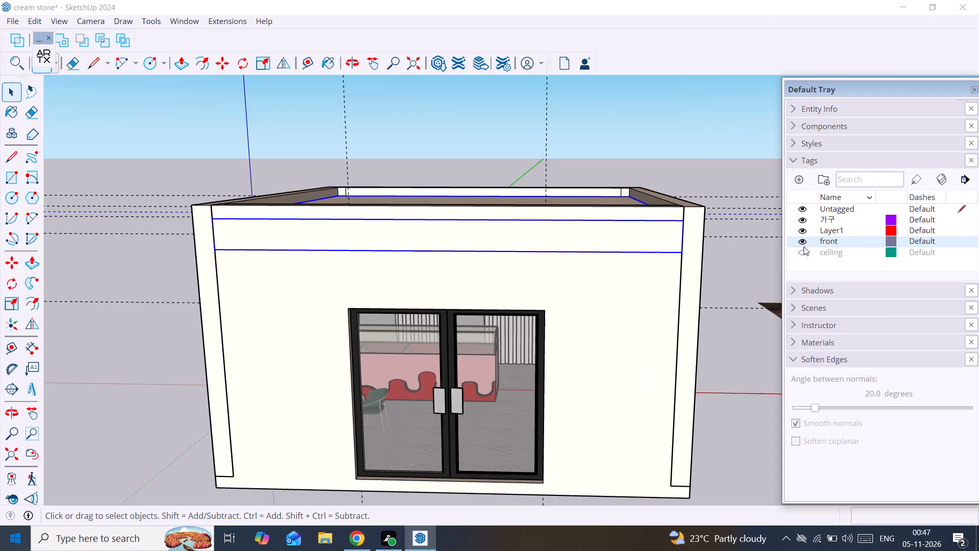
pyautogui.click(804, 248)
# Examine the enclosed shop from above, from below and through the glass doors, checking the roof, front wall and ceiling.
pyautogui.moveTo(487, 317); pyautogui.dragTo(433, 483, button='middle')
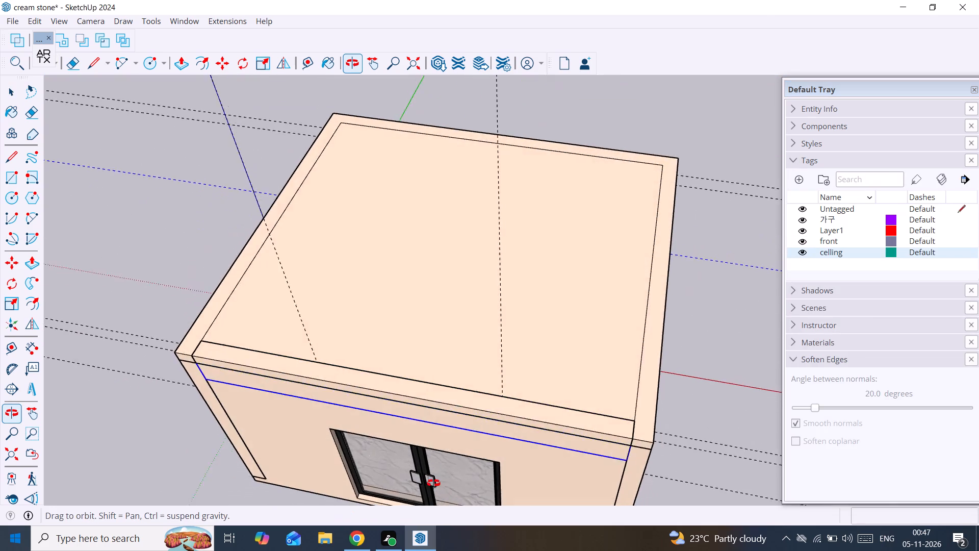
pyautogui.moveTo(433, 483); pyautogui.dragTo(480, 133, button='middle')
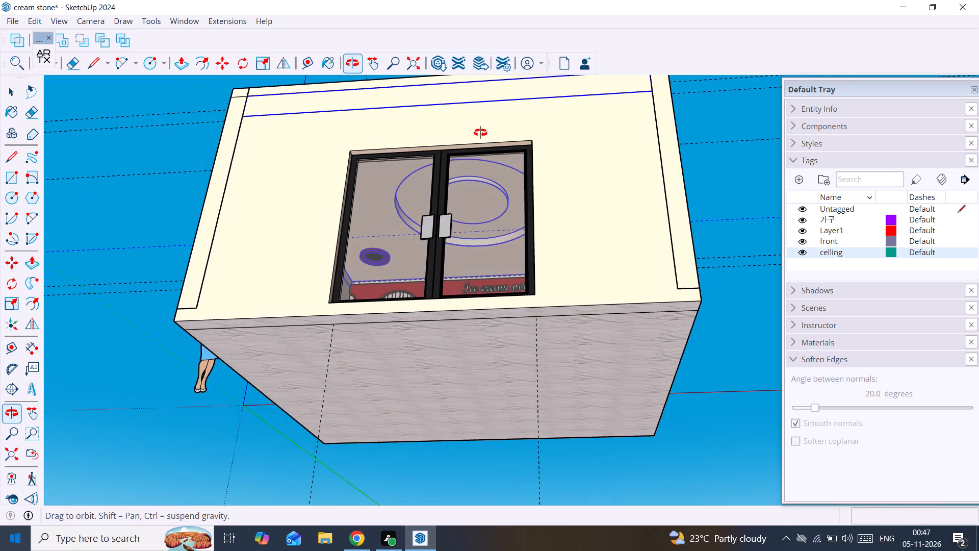
pyautogui.moveTo(480, 133); pyautogui.dragTo(477, 149, button='middle')
pyautogui.scroll(-3, 477, 149)
pyautogui.moveTo(477, 150); pyautogui.dragTo(529, 178, button='middle')
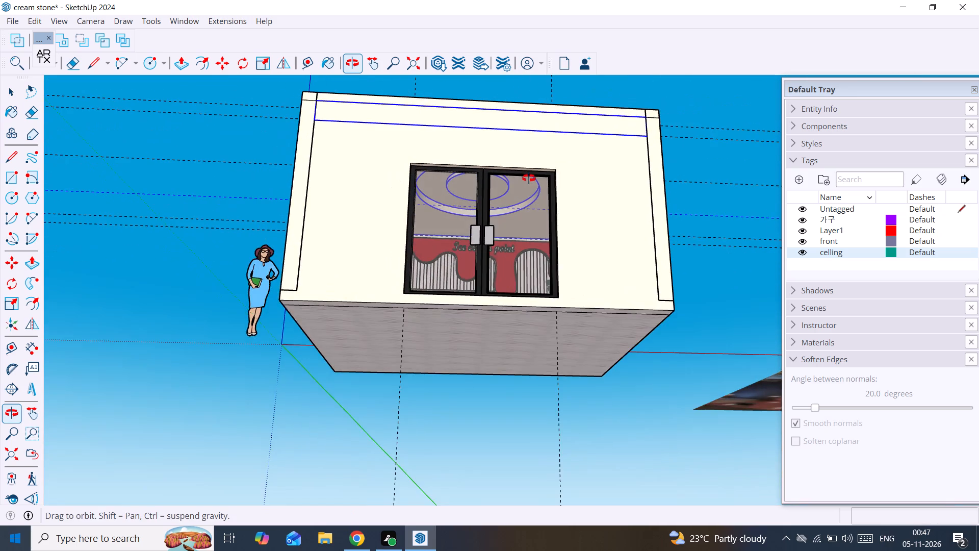
pyautogui.moveTo(529, 178); pyautogui.dragTo(476, 158, button='middle')
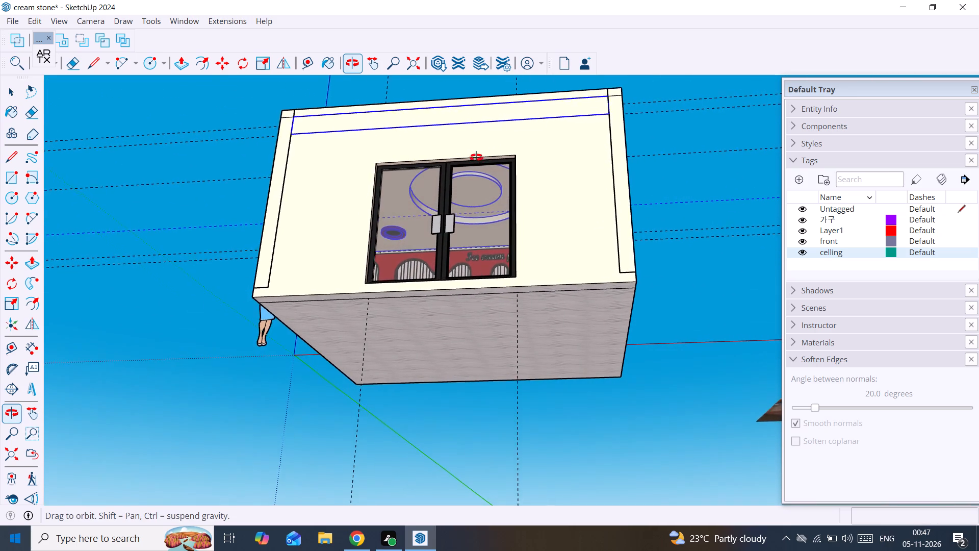
pyautogui.moveTo(476, 158); pyautogui.dragTo(537, 222, button='middle')
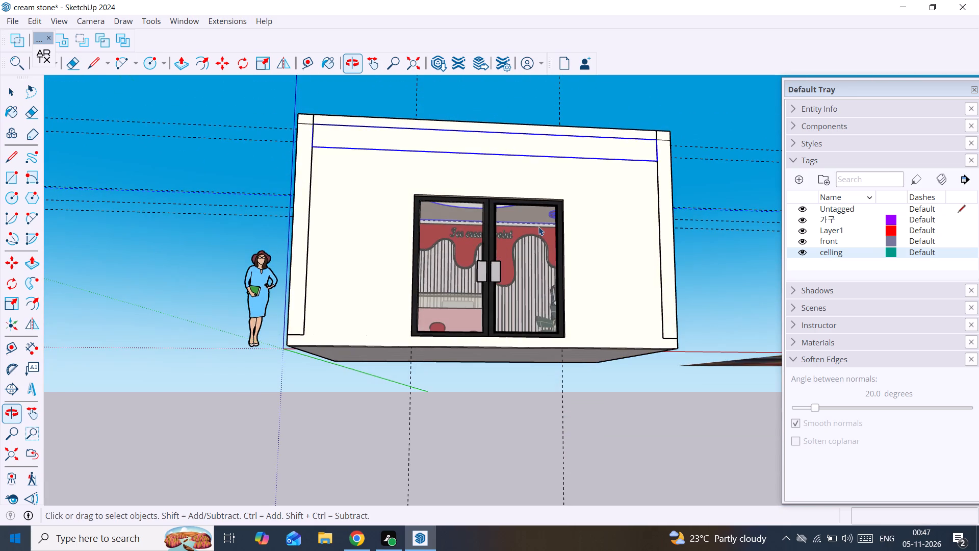
pyautogui.scroll(4, 538, 228)
pyautogui.middleClick(536, 227)
pyautogui.scroll(7, 536, 227)
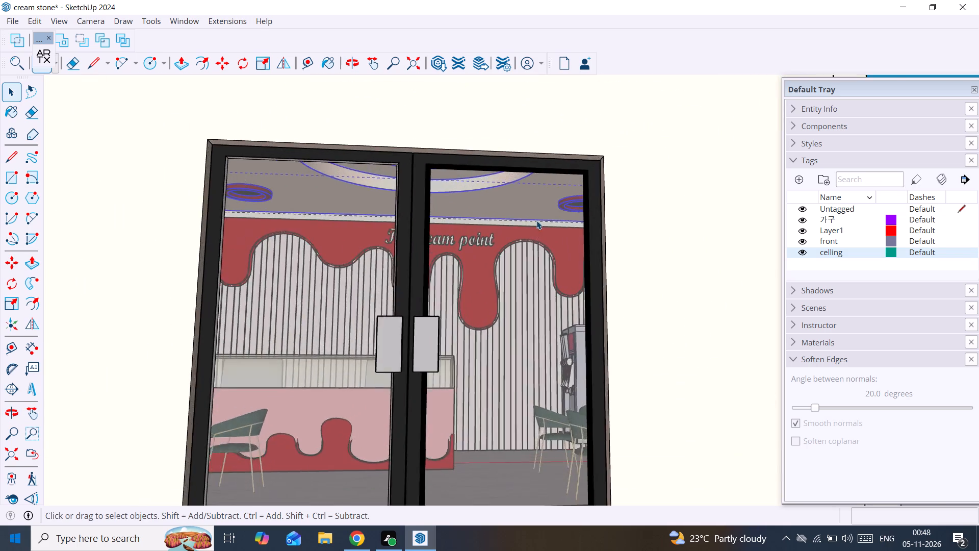
pyautogui.scroll(16, 536, 220)
pyautogui.scroll(-4, 536, 211)
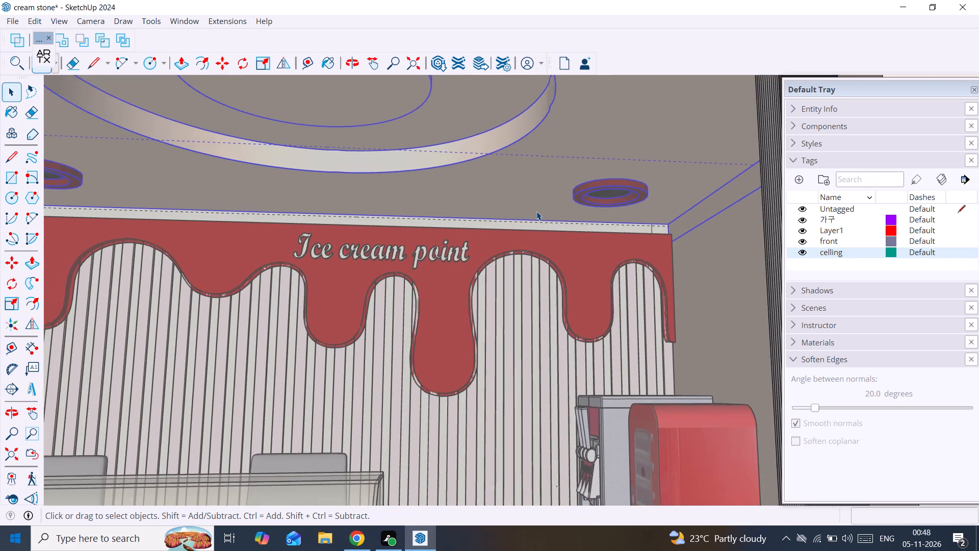
pyautogui.scroll(-20, 536, 211)
pyautogui.scroll(-11, 536, 211)
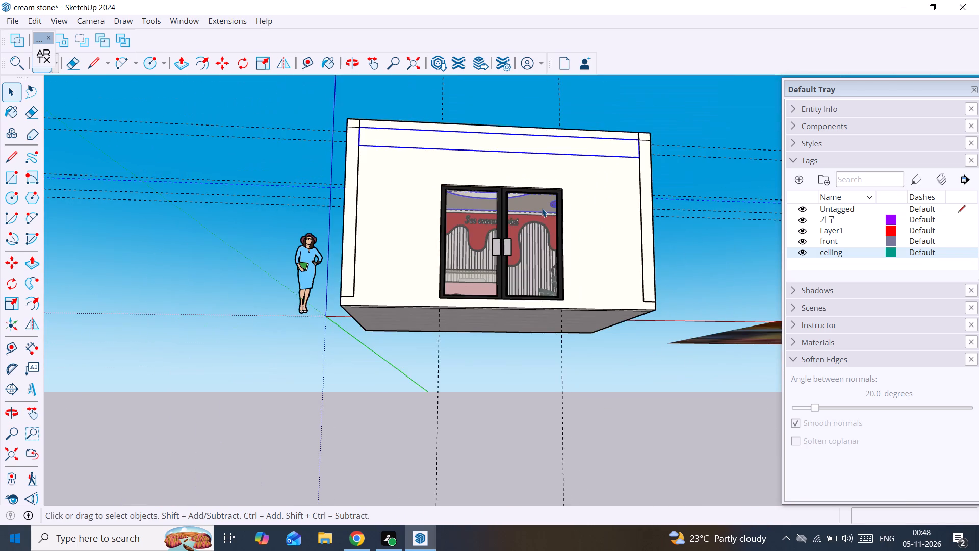
pyautogui.scroll(3, 543, 206)
pyautogui.moveTo(545, 208); pyautogui.dragTo(527, 385, button='middle')
pyautogui.scroll(-4, 501, 271)
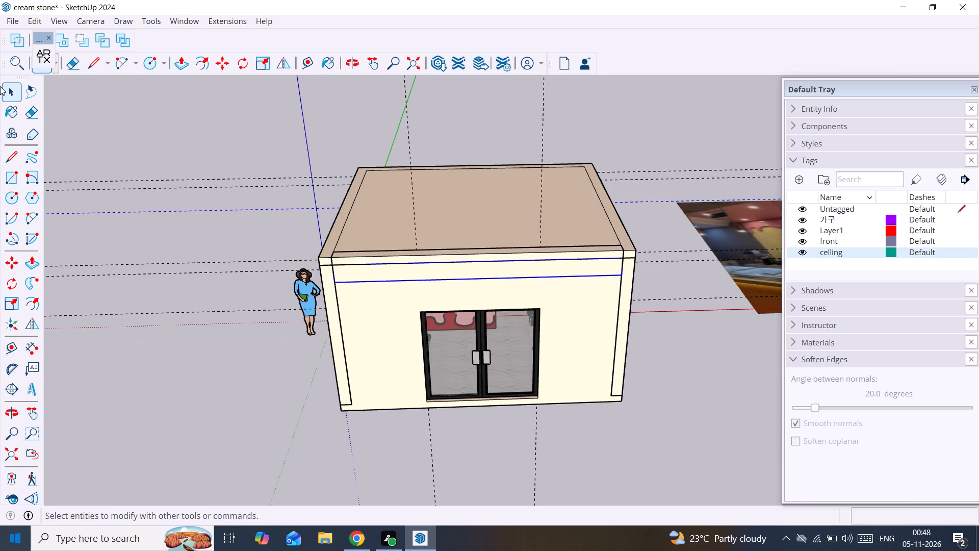
# Delete all construction guides from the model and clear the ceiling selection.
pyautogui.click(24, 21)
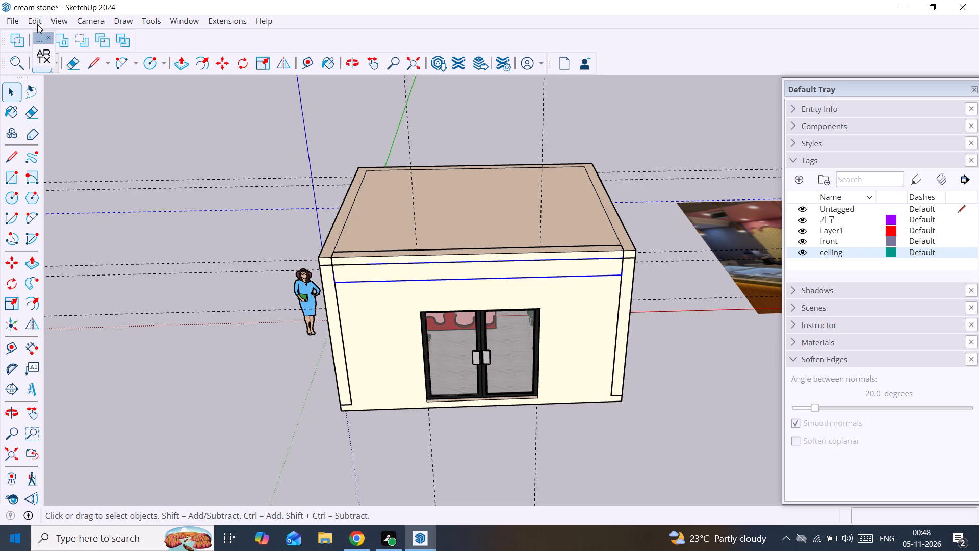
pyautogui.click(37, 24)
pyautogui.click(92, 144)
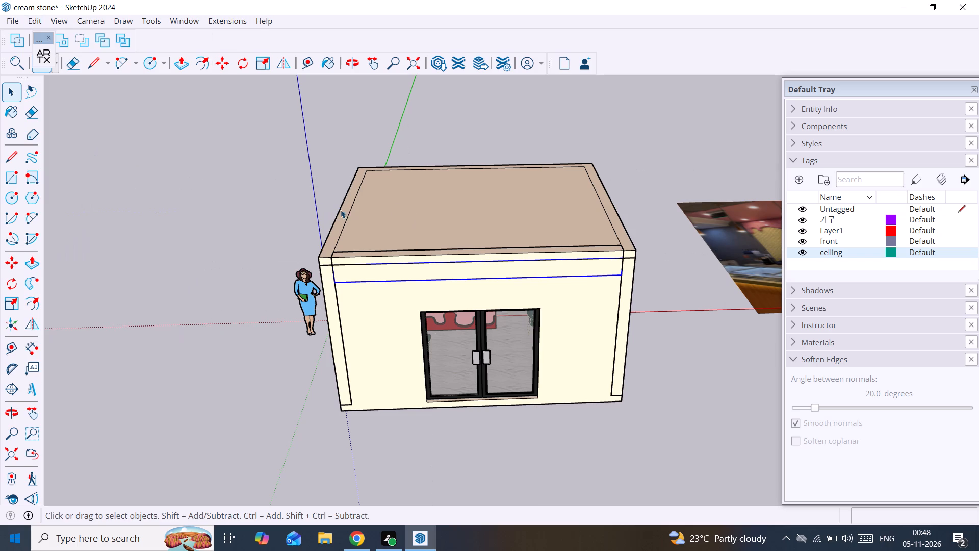
pyautogui.click(621, 160)
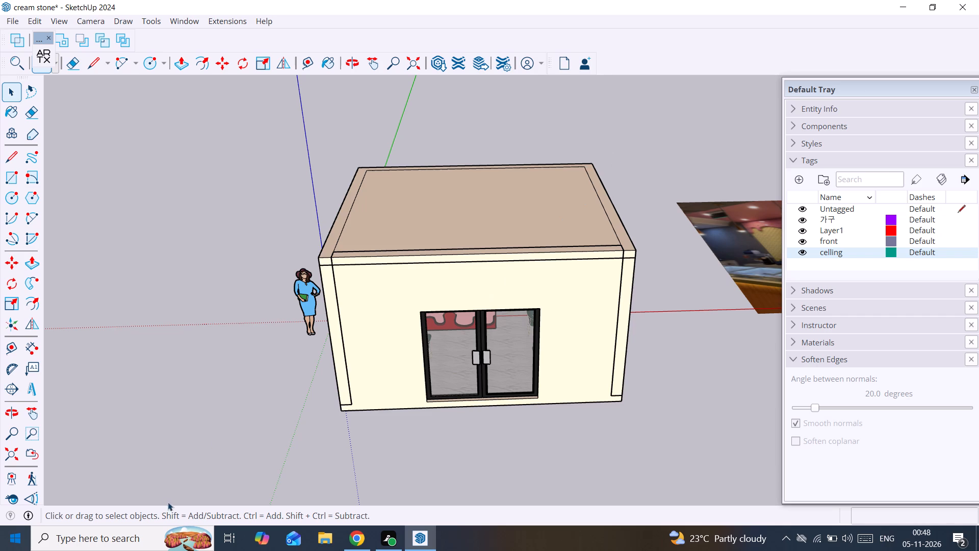
# Examine the shop without guides from the front, through the glass doors and from above.
pyautogui.scroll(1, 433, 389)
pyautogui.moveTo(431, 386); pyautogui.dragTo(446, 218, button='middle')
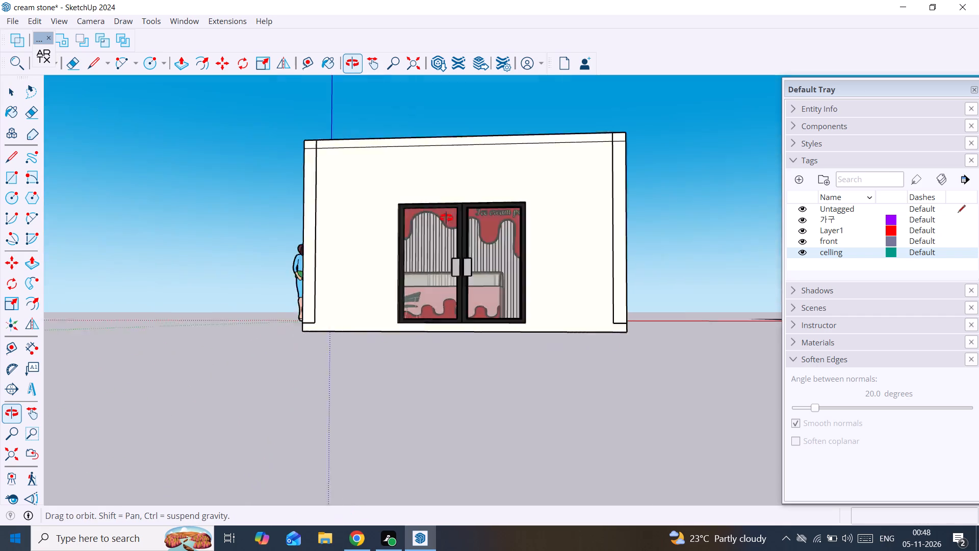
pyautogui.moveTo(446, 218); pyautogui.dragTo(462, 242, button='middle')
pyautogui.scroll(7, 534, 310)
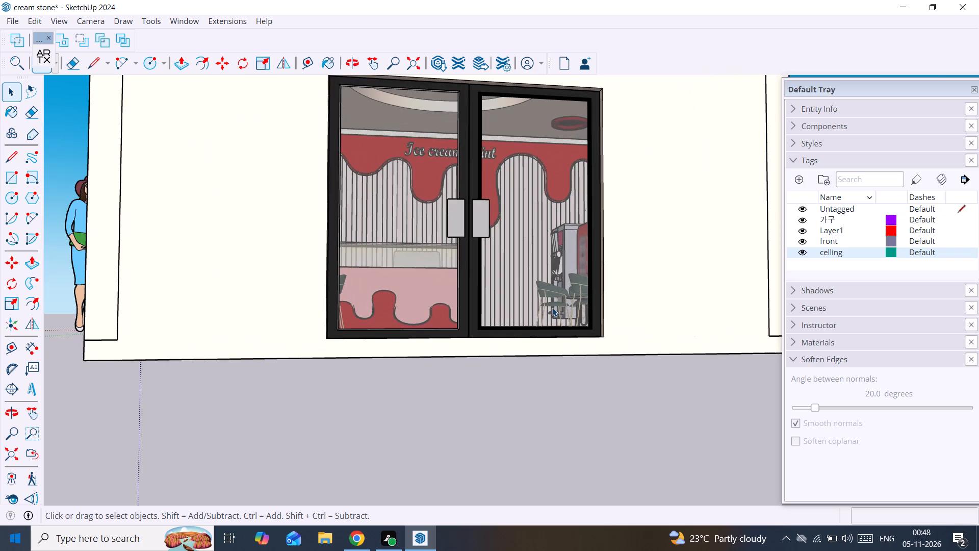
pyautogui.scroll(-4, 552, 308)
pyautogui.scroll(-3, 523, 206)
pyautogui.moveTo(523, 206); pyautogui.dragTo(500, 374, button='middle')
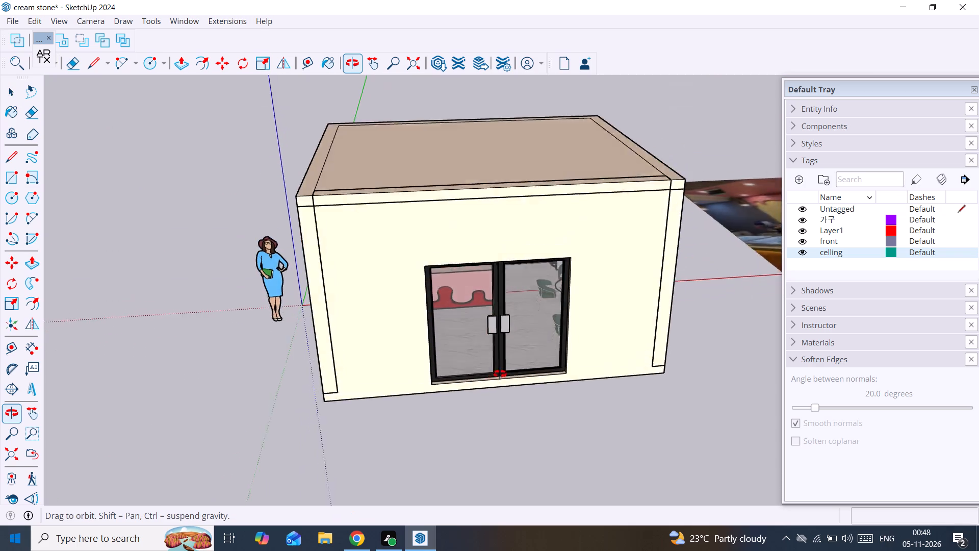
pyautogui.moveTo(500, 374); pyautogui.dragTo(479, 406, button='middle')
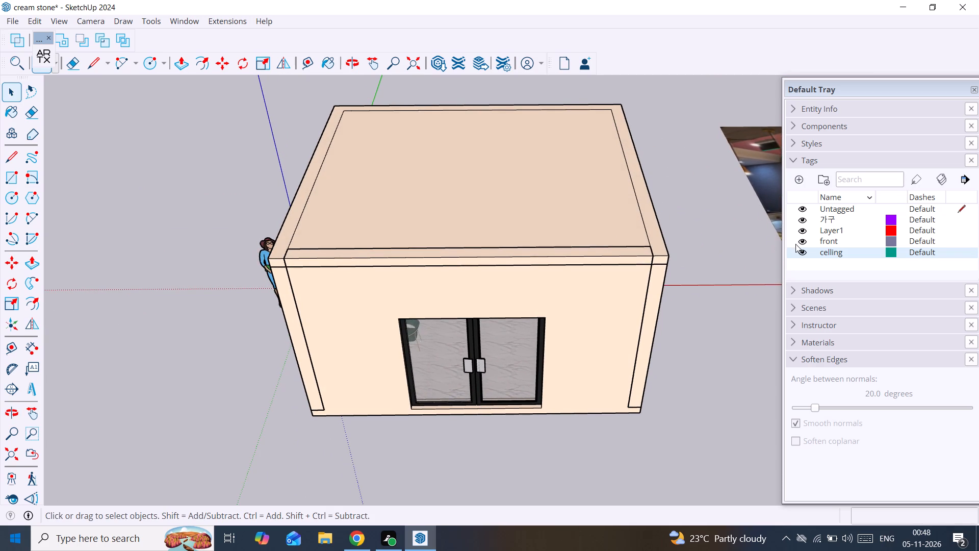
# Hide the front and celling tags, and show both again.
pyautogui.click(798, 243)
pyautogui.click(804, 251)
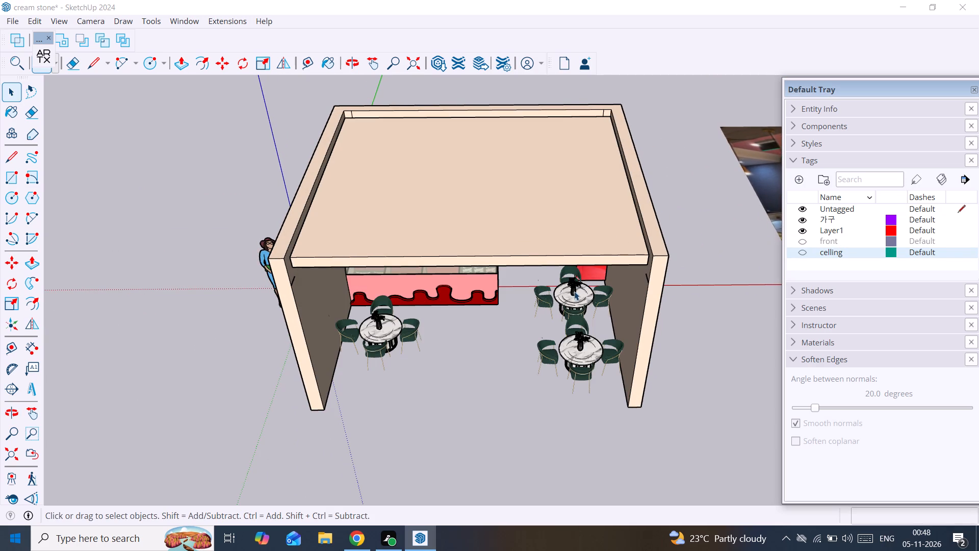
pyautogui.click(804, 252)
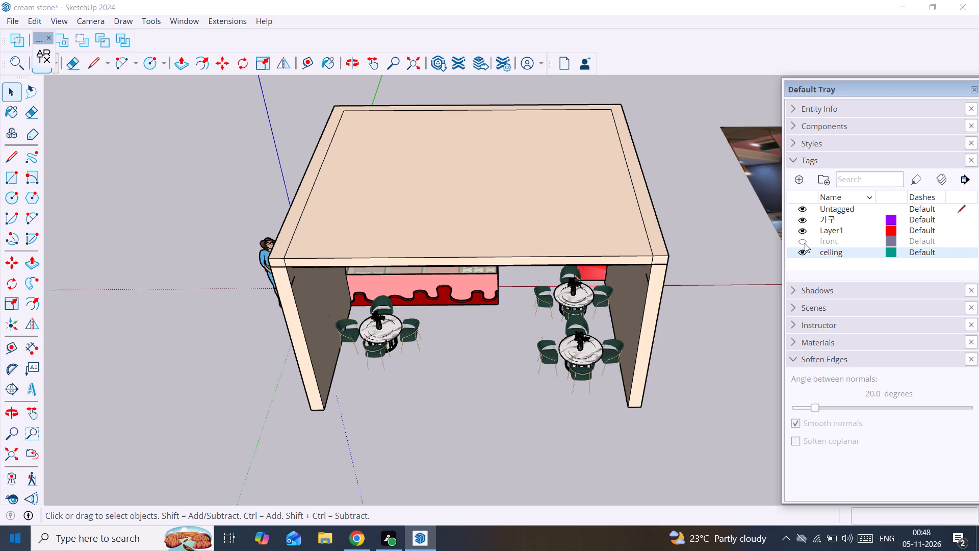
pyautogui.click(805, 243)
# Open the front wall group, hide all of its connected wall geometry around the glass doors, and leave the group.
pyautogui.doubleClick(581, 329)
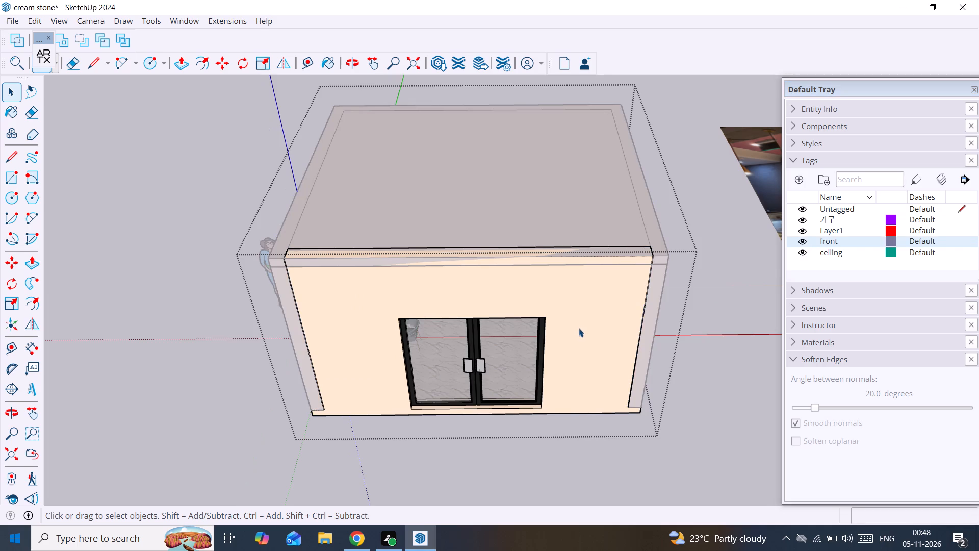
pyautogui.doubleClick(579, 329)
pyautogui.doubleClick(579, 329)
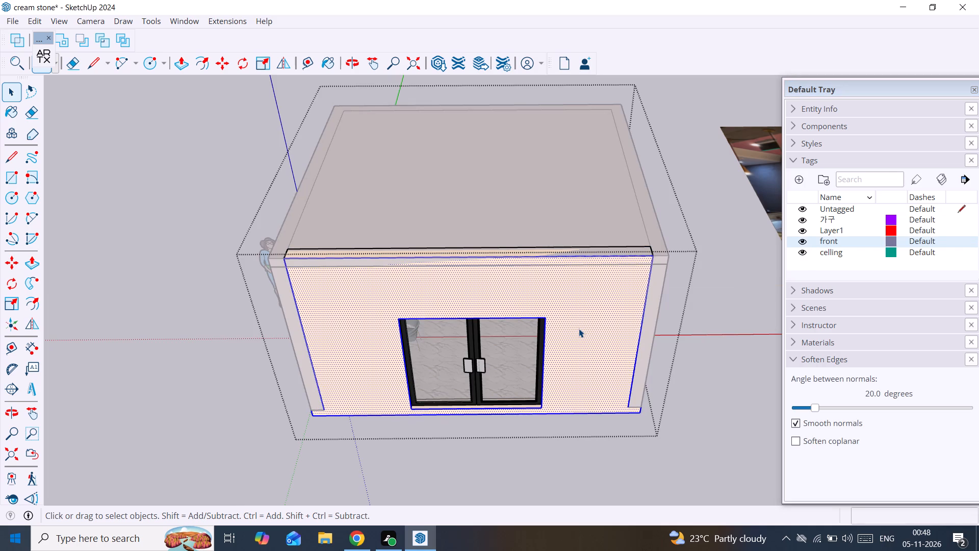
pyautogui.tripleClick(583, 314)
pyautogui.click(583, 314)
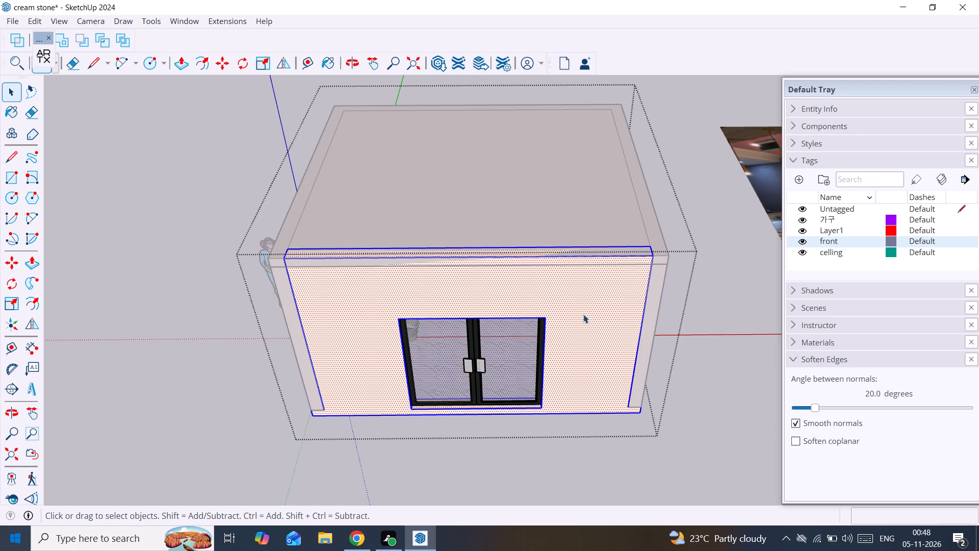
pyautogui.rightClick(583, 314)
pyautogui.click(640, 81)
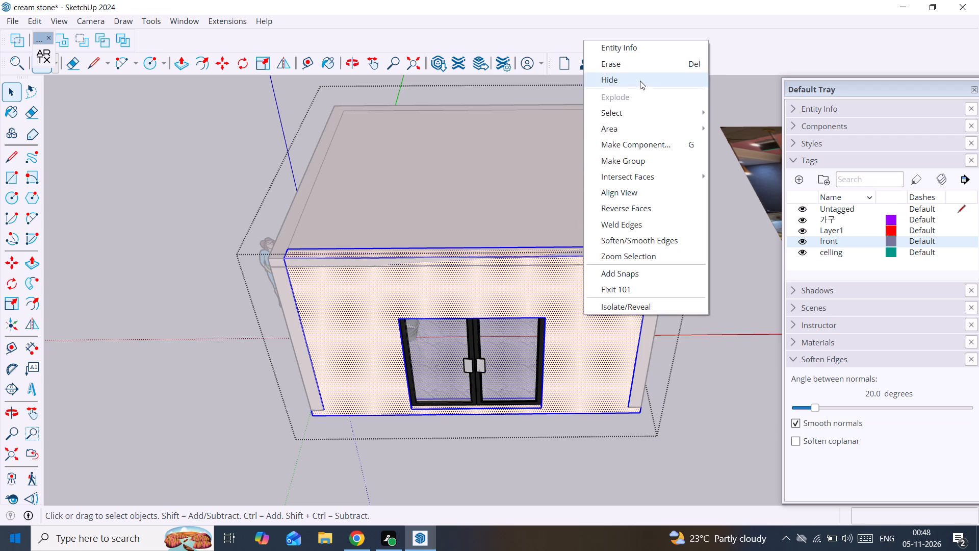
pyautogui.scroll(2, 514, 293)
pyautogui.moveTo(492, 287); pyautogui.dragTo(656, 143, button='middle')
pyautogui.scroll(7, 487, 259)
pyautogui.scroll(-6, 483, 261)
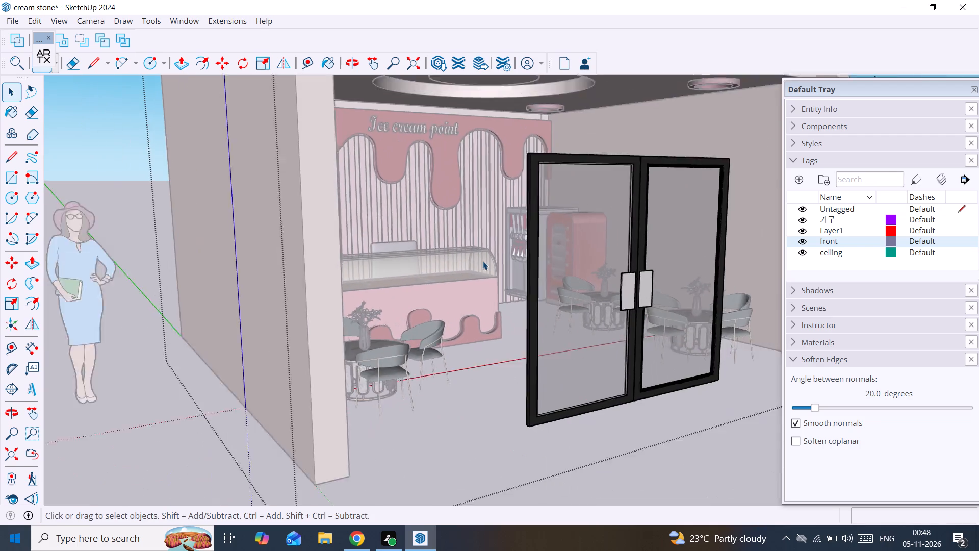
pyautogui.scroll(-7, 483, 261)
pyautogui.click(256, 258)
# Undo hiding the front wall geometry around the glass doors, and leave the group.
pyautogui.scroll(5, 433, 252)
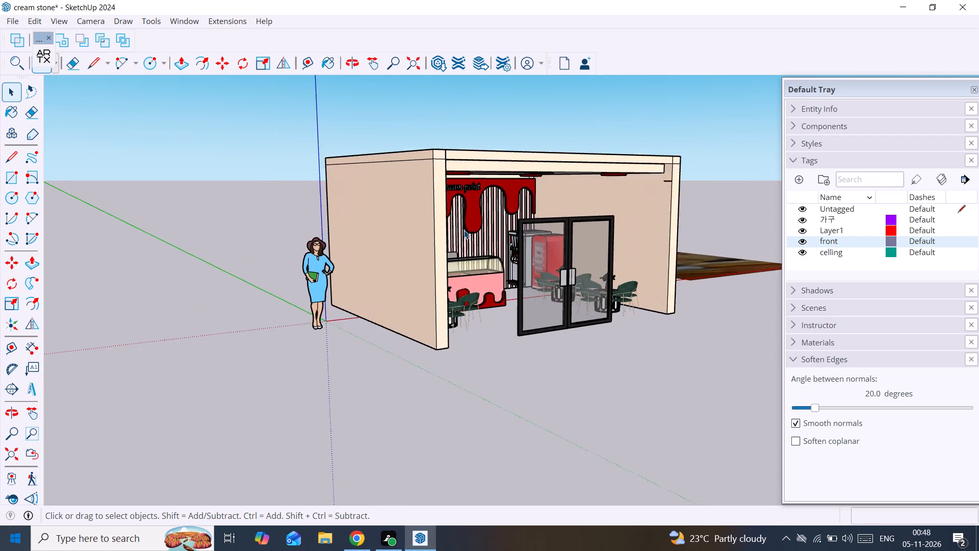
pyautogui.scroll(9, 464, 230)
pyautogui.moveTo(493, 238); pyautogui.dragTo(512, 230, button='middle')
pyautogui.scroll(-7, 512, 230)
pyautogui.moveTo(512, 230); pyautogui.dragTo(381, 248, button='middle')
pyautogui.scroll(-3, 381, 248)
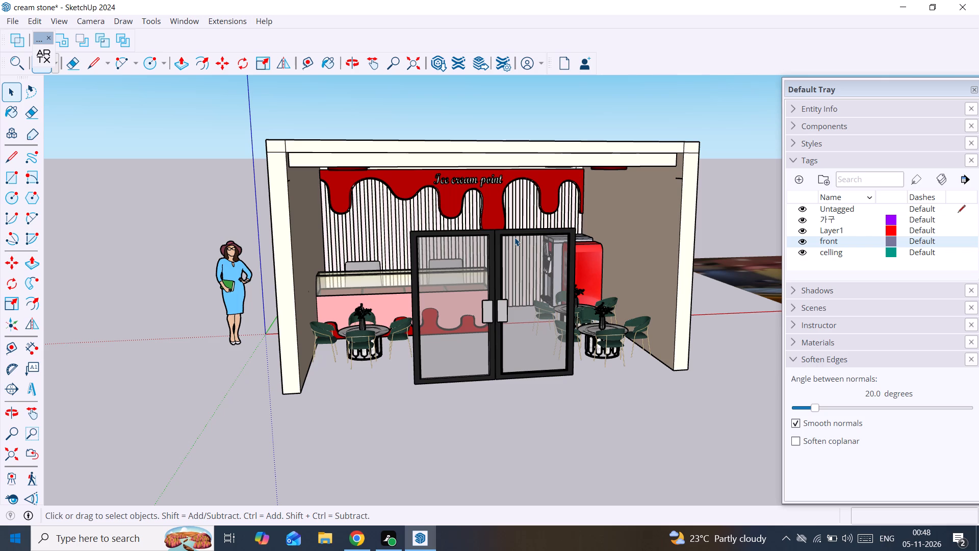
pyautogui.hotkey('ctrl', 'z')
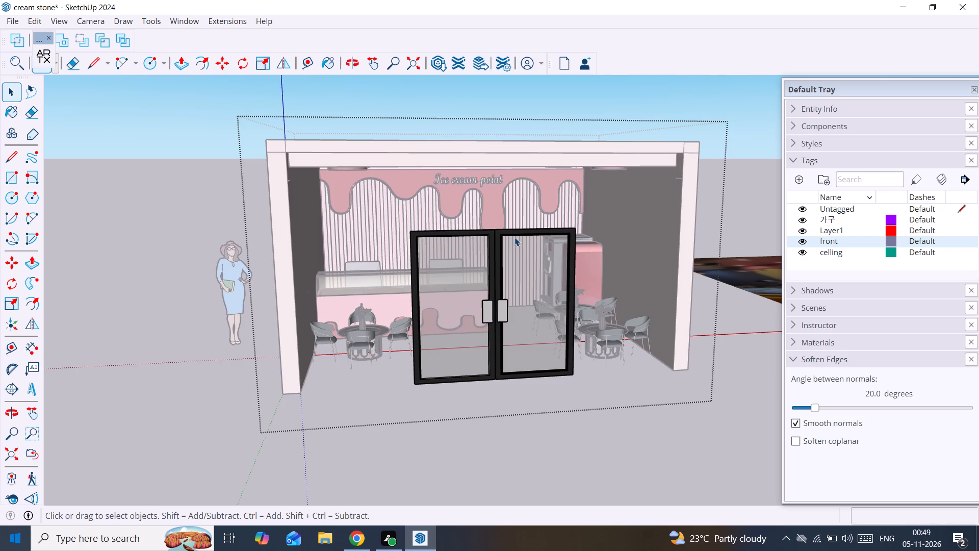
pyautogui.hotkey('ctrl', 'z')
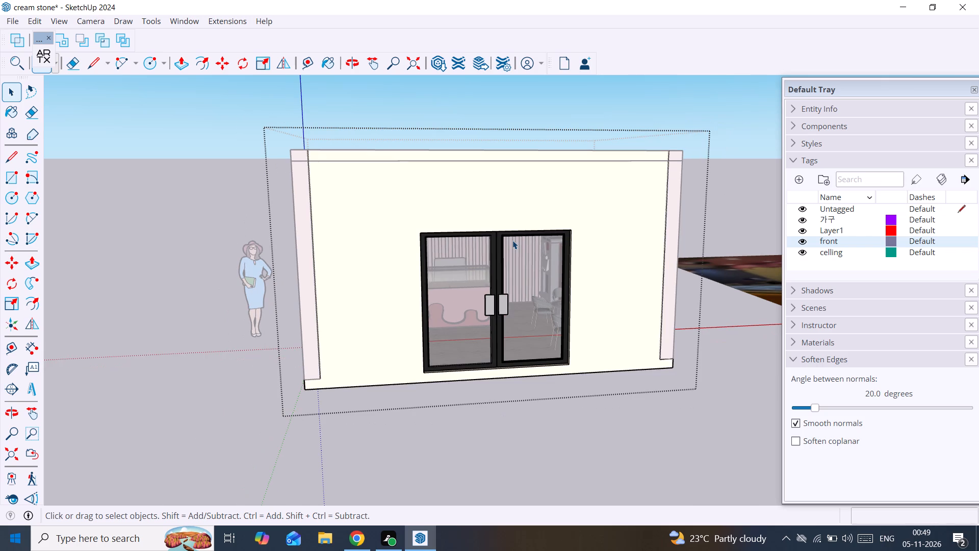
pyautogui.click(186, 194)
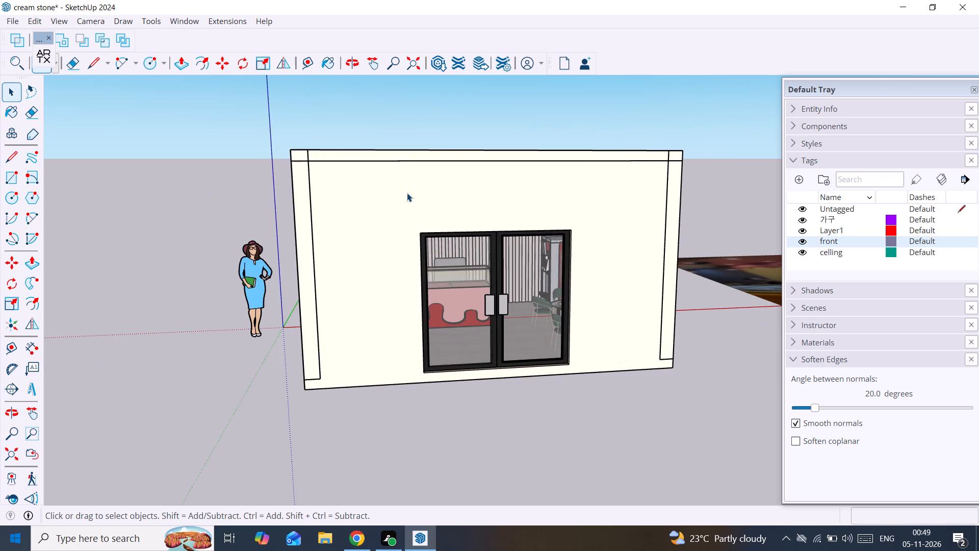
# Open the front wall group, select its connected geometry plus the glass doors, examine its extent from the front and corner, and leave the group.
pyautogui.doubleClick(407, 193)
pyautogui.click(406, 194)
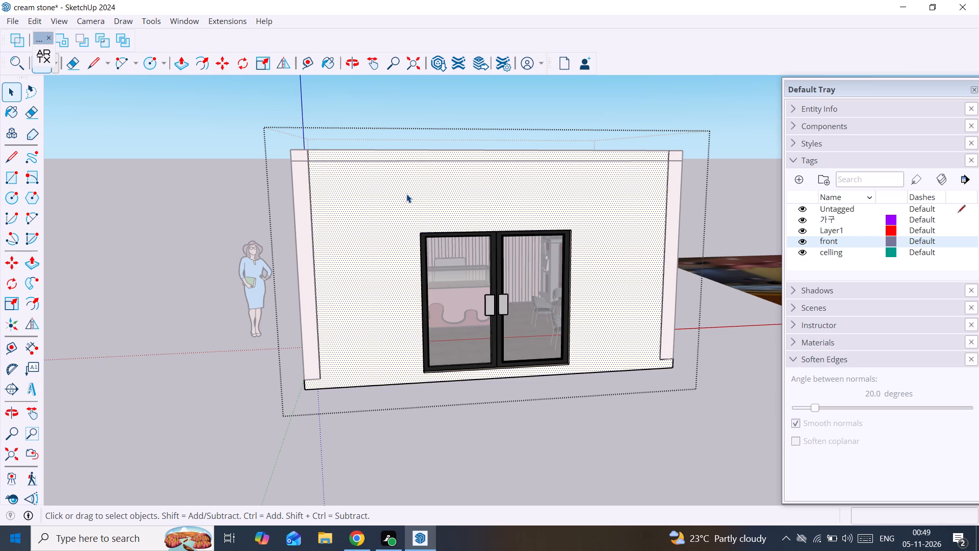
pyautogui.tripleClick(406, 195)
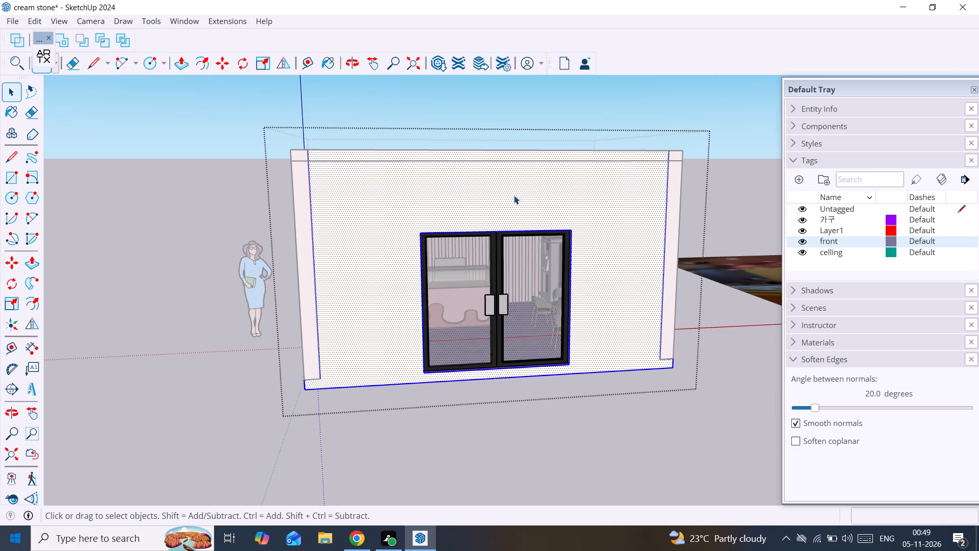
pyautogui.scroll(-3, 538, 196)
pyautogui.moveTo(540, 200); pyautogui.dragTo(513, 277, button='middle')
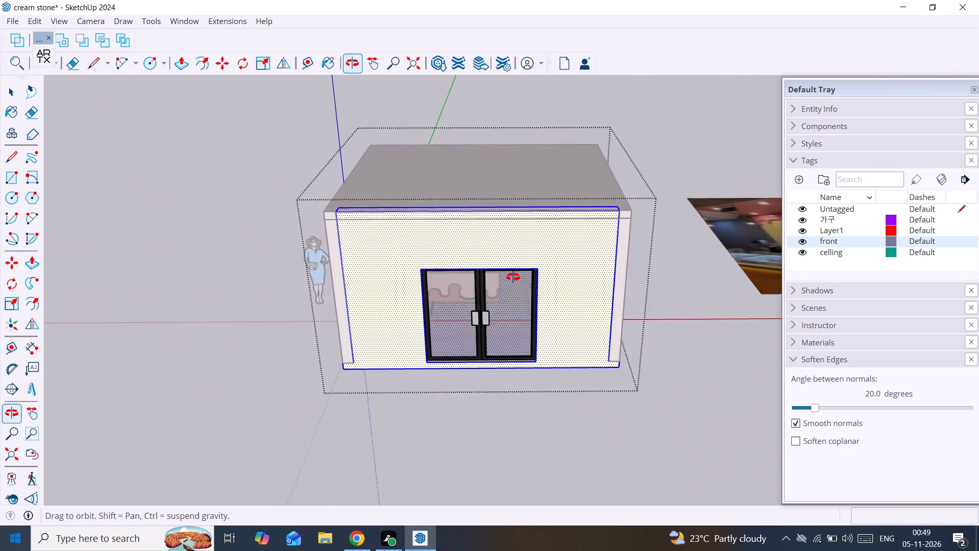
pyautogui.moveTo(513, 277); pyautogui.dragTo(515, 275, button='middle')
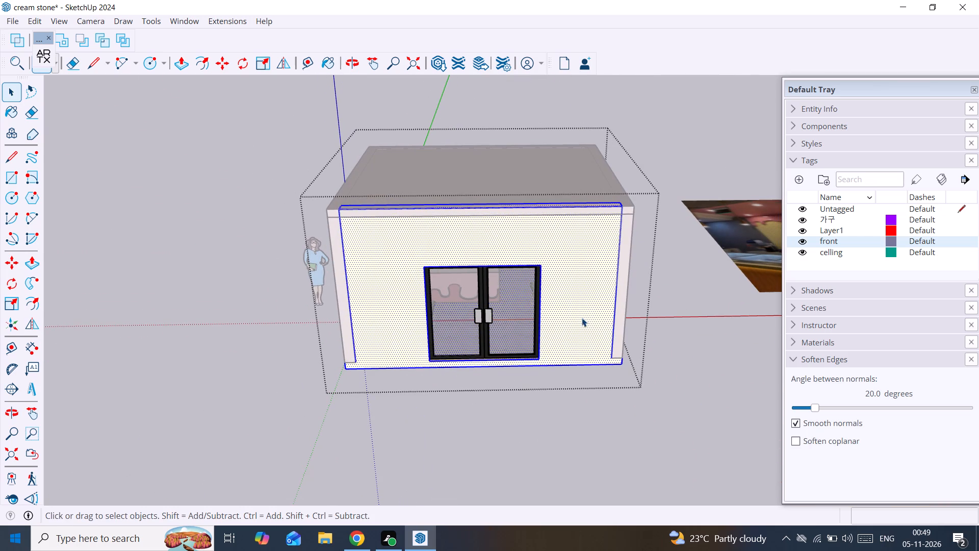
pyautogui.keyDown('ctrl'); pyautogui.click(519, 328); pyautogui.keyUp('ctrl')
pyautogui.scroll(5, 520, 329)
pyautogui.moveTo(516, 329); pyautogui.dragTo(401, 337, button='middle')
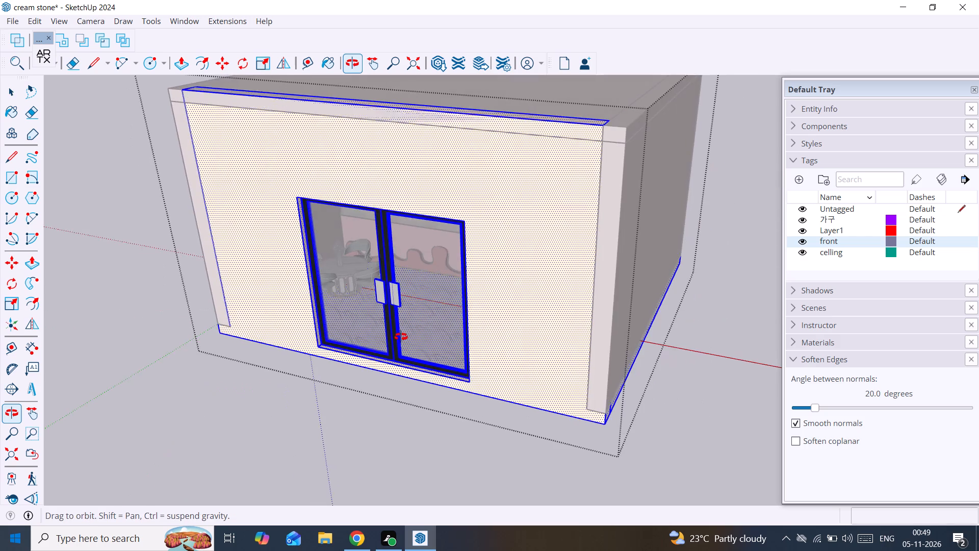
pyautogui.moveTo(401, 337); pyautogui.dragTo(318, 395, button='middle')
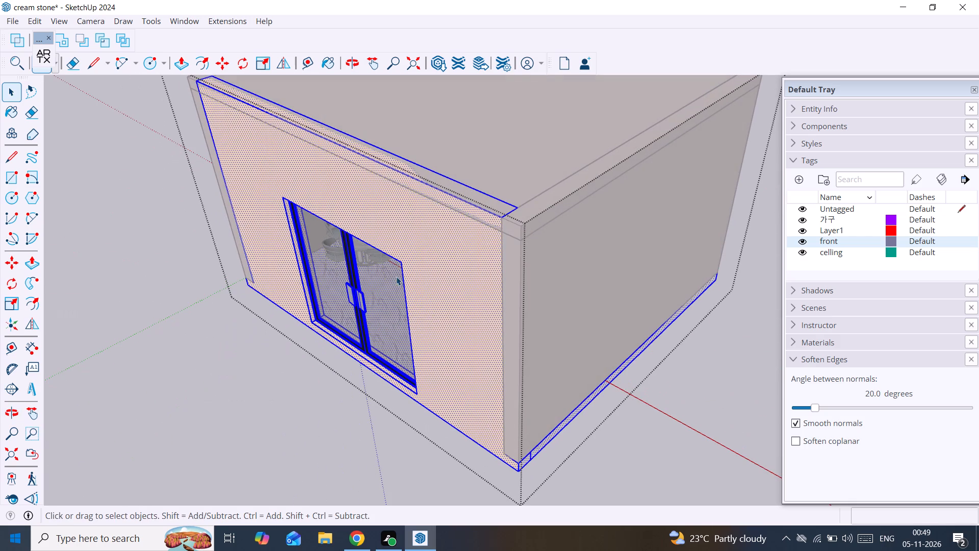
pyautogui.scroll(-4, 462, 258)
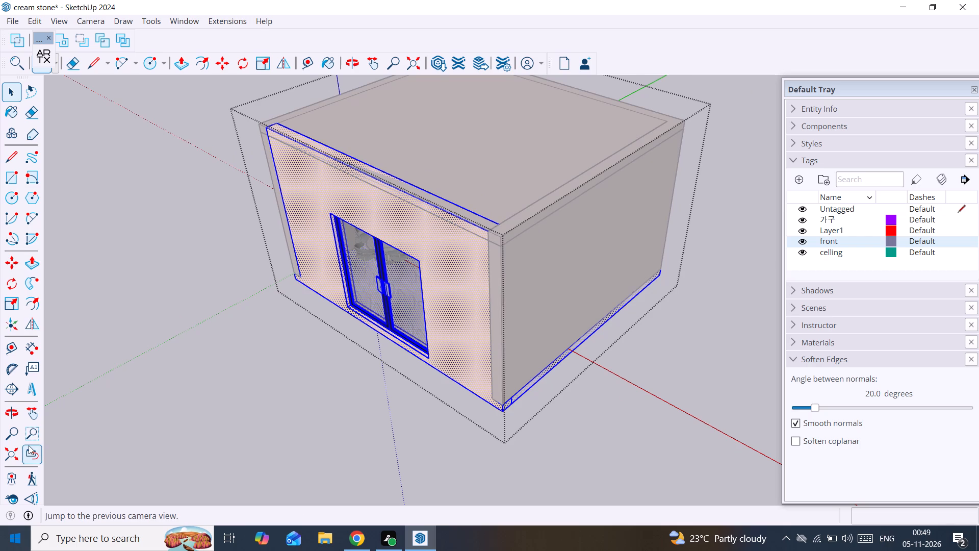
pyautogui.click(105, 358)
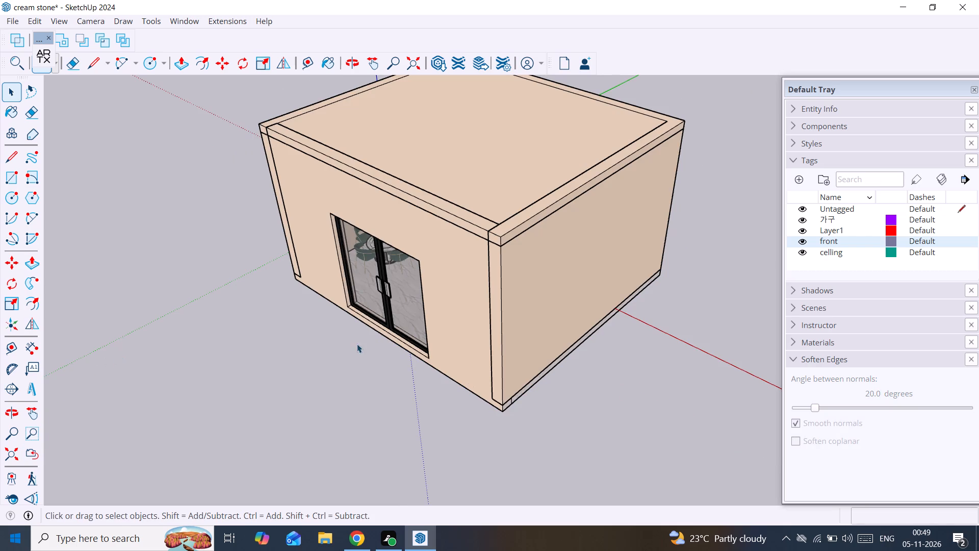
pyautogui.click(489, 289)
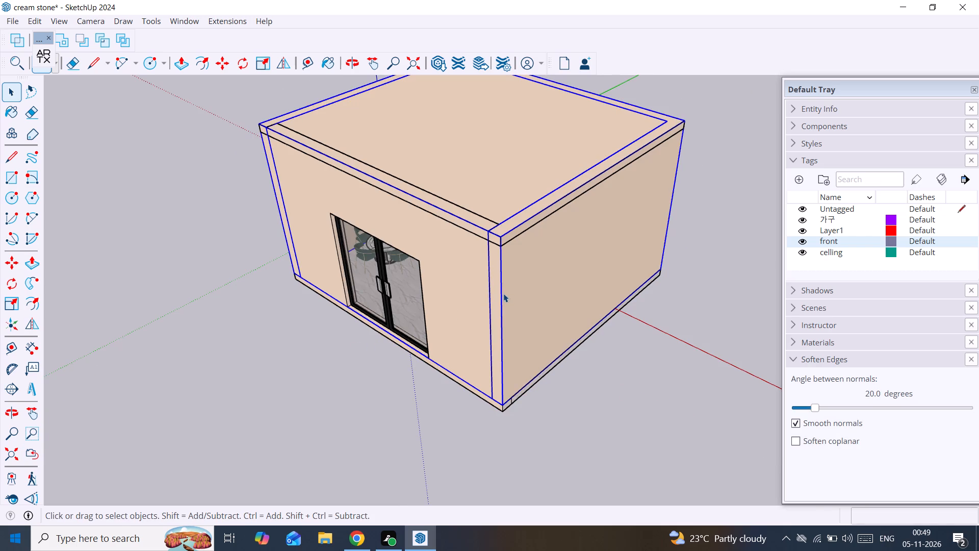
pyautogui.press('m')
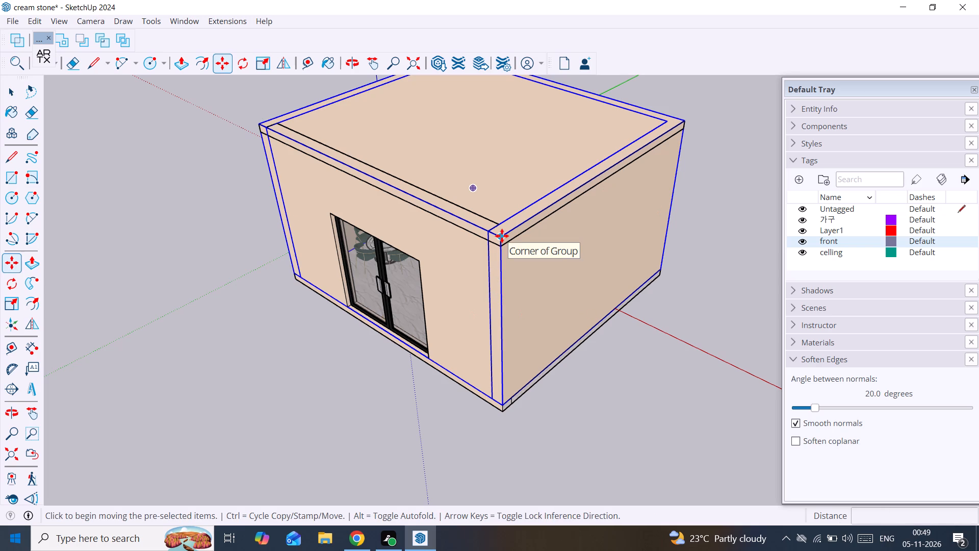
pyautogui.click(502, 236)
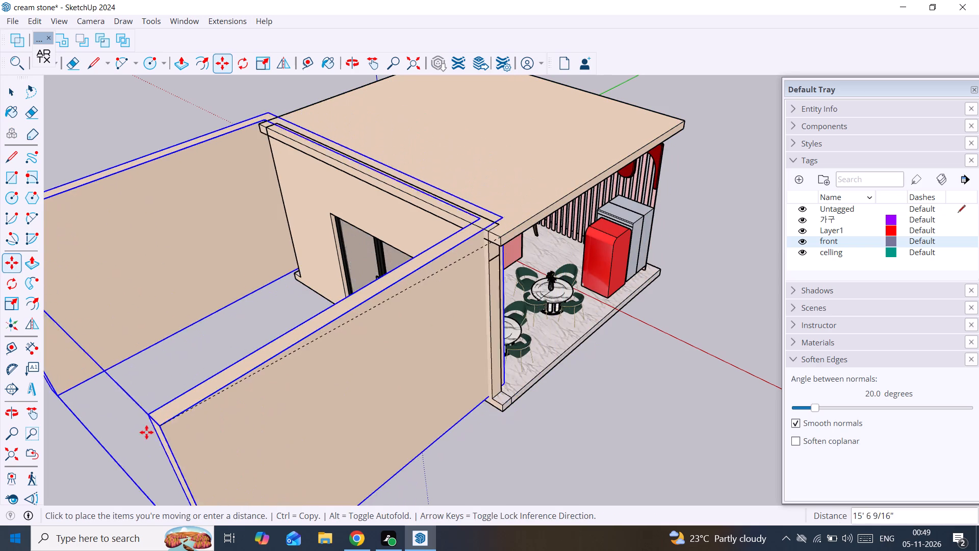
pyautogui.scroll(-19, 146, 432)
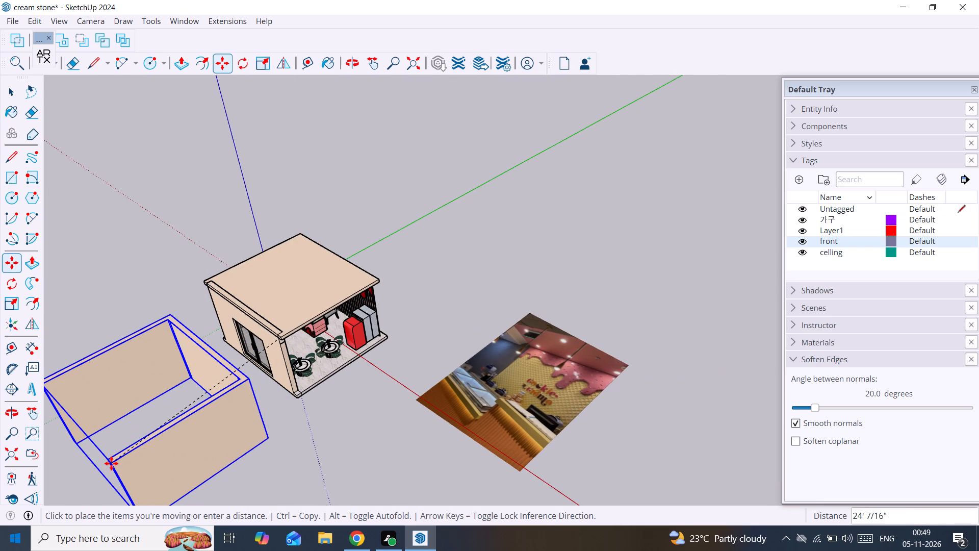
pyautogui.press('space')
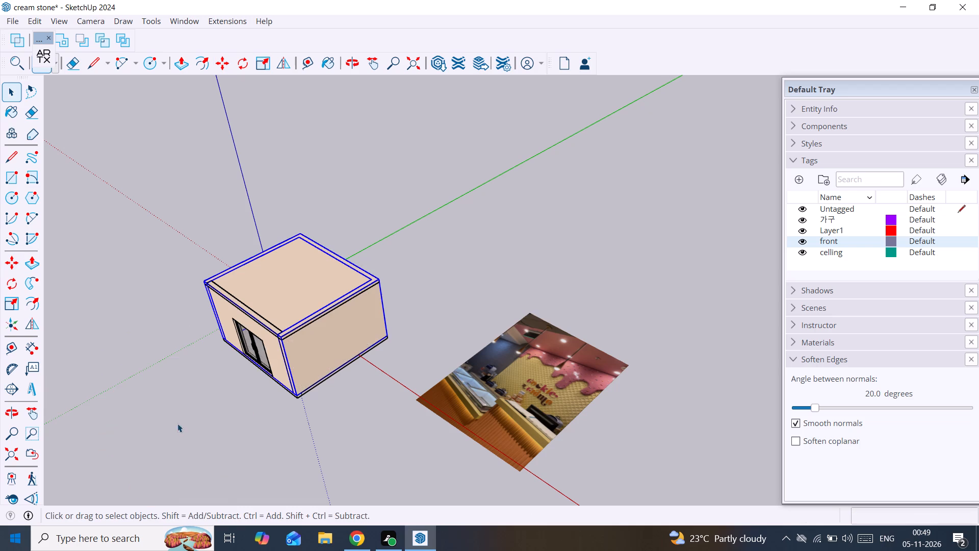
# Inside the front wall group, move the connected front wall and floor slab about 24' away from the shop along the green axis.
pyautogui.scroll(1, 188, 394)
pyautogui.scroll(2, 226, 365)
pyautogui.moveTo(232, 362); pyautogui.dragTo(396, 303, button='middle')
pyautogui.click(345, 355)
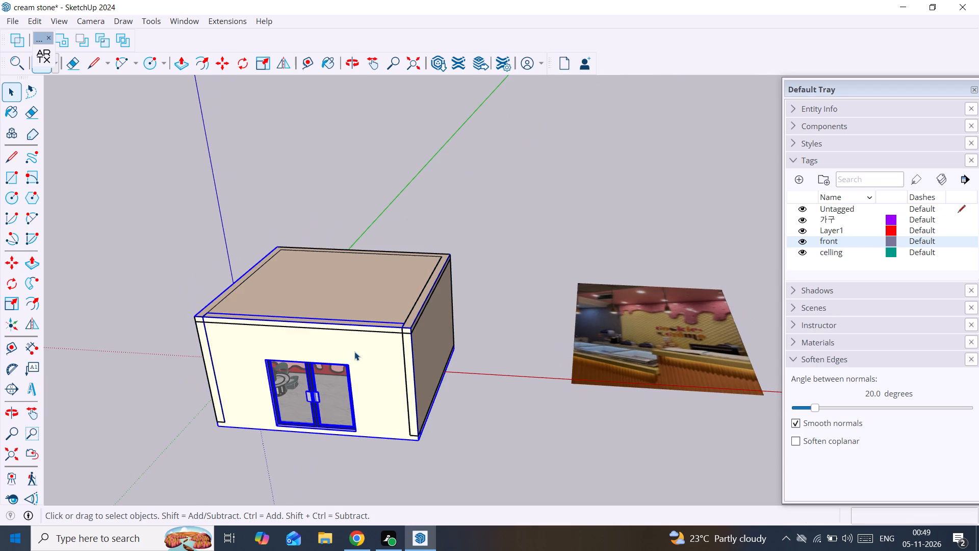
pyautogui.doubleClick(359, 349)
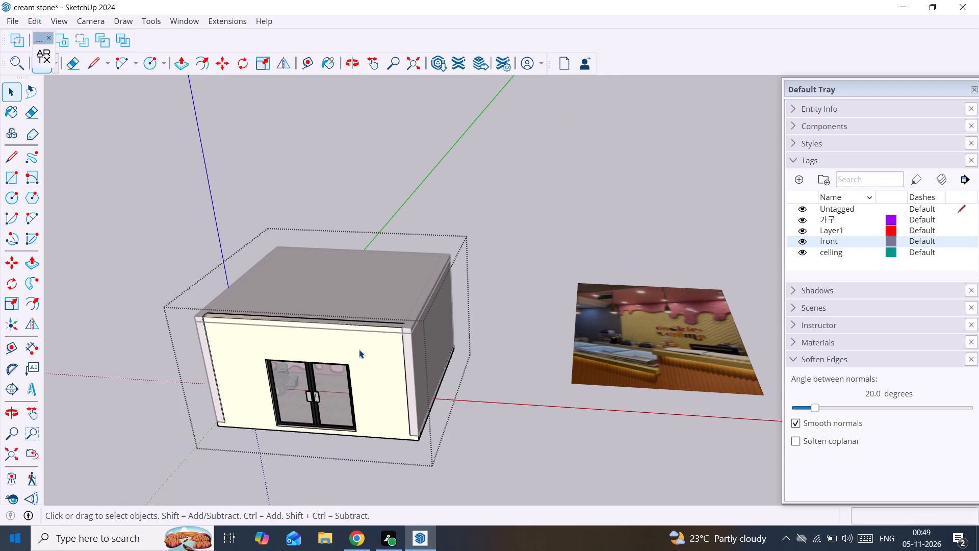
pyautogui.click(359, 349)
pyautogui.tripleClick(359, 349)
pyautogui.click(359, 349)
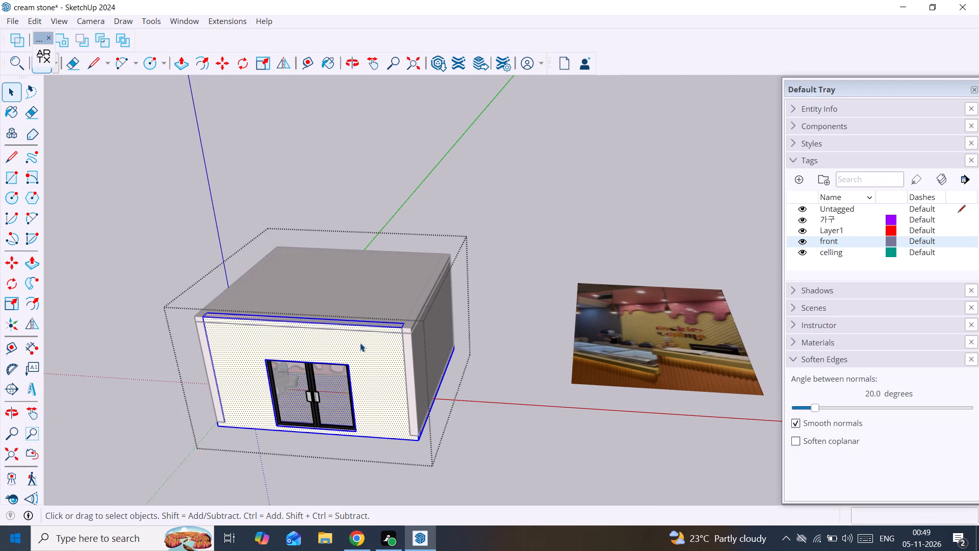
pyautogui.moveTo(361, 335); pyautogui.dragTo(434, 289, button='middle')
pyautogui.moveTo(420, 381); pyautogui.dragTo(187, 410, button='middle')
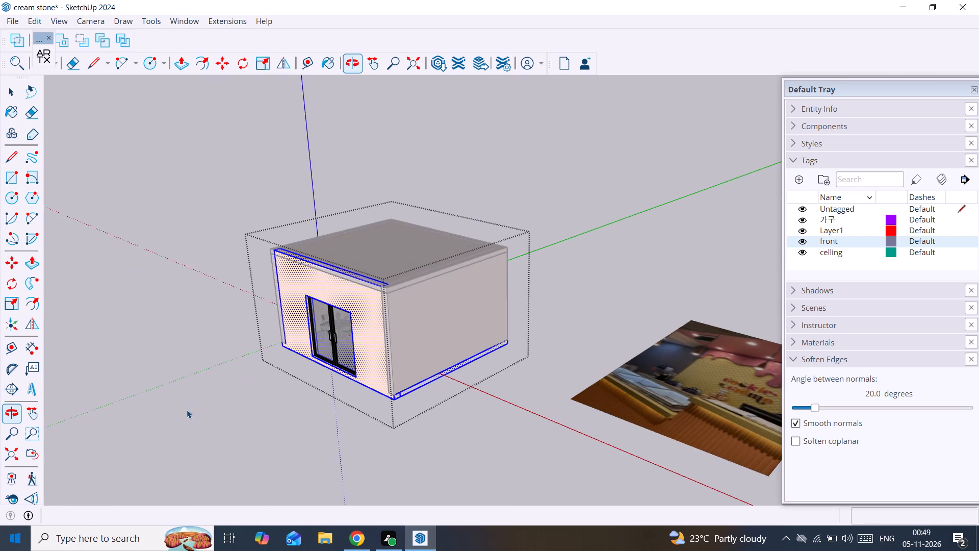
pyautogui.press('m')
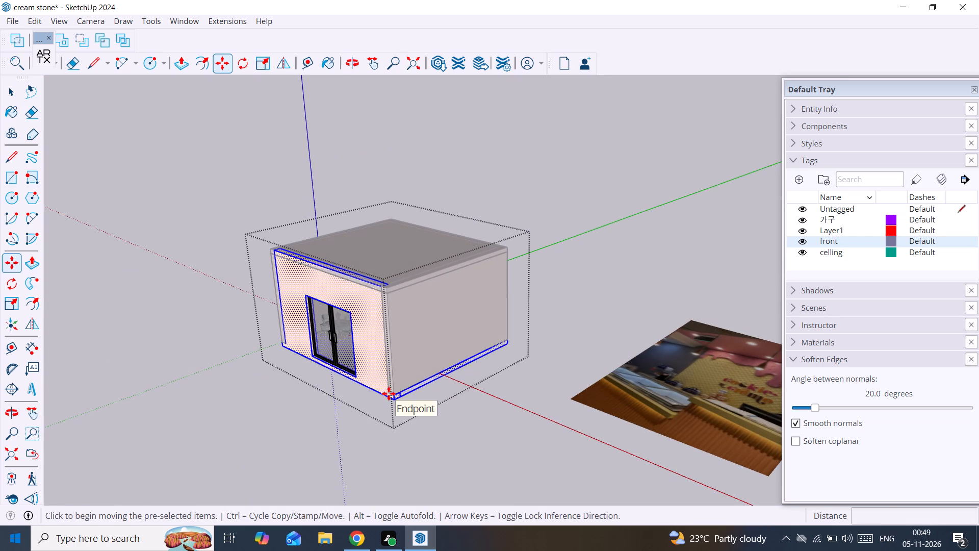
pyautogui.click(389, 393)
pyautogui.scroll(-8, 212, 480)
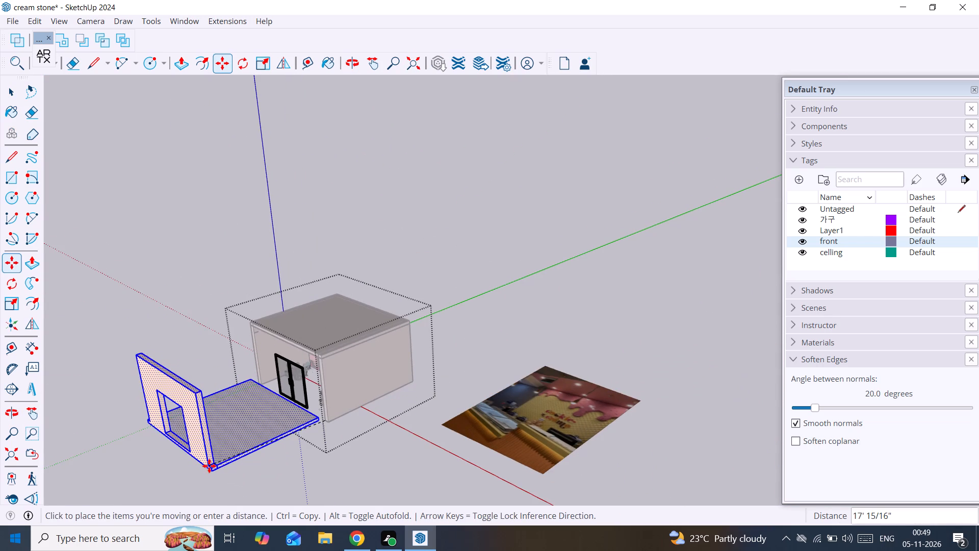
pyautogui.press('Up')
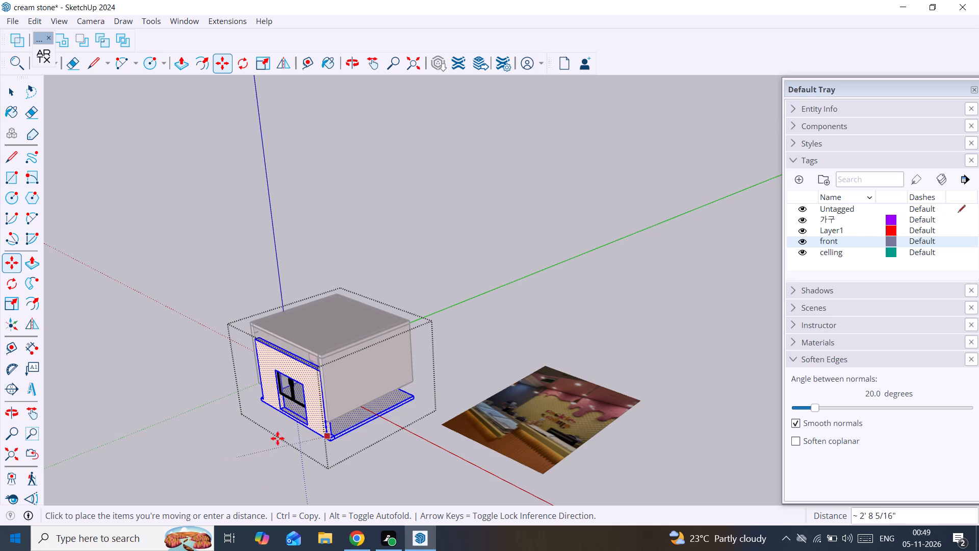
pyautogui.press('Left')
pyautogui.scroll(-5, 159, 498)
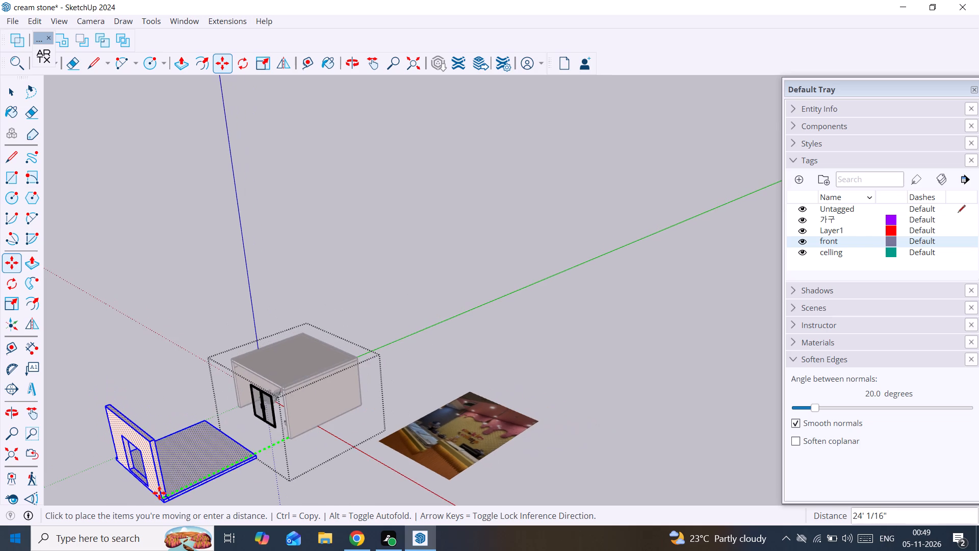
pyautogui.click(159, 493)
# Examine how the moved front wall joins the floor slab at its base and lower corner, and leave the group.
pyautogui.scroll(1, 191, 442)
pyautogui.moveTo(191, 442); pyautogui.dragTo(28, 471, button='middle')
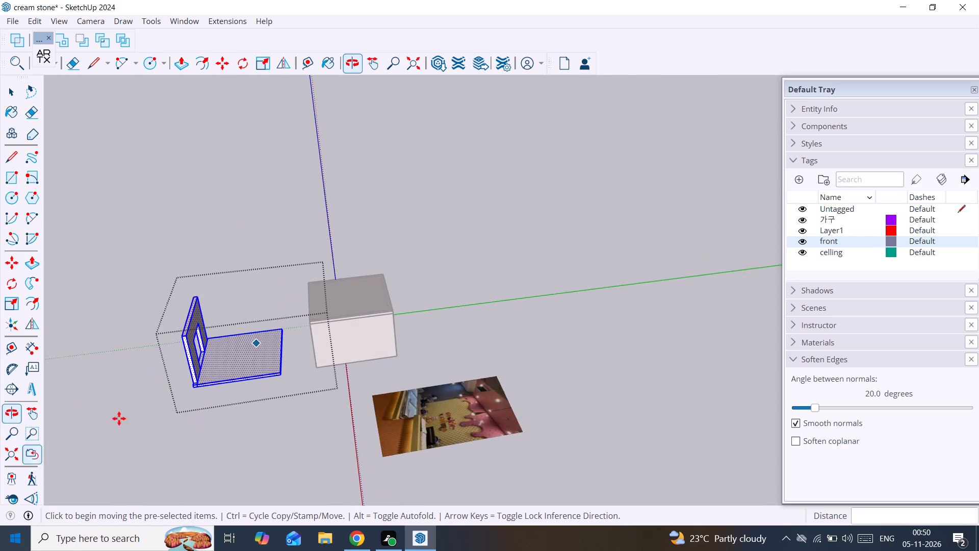
pyautogui.scroll(3, 156, 399)
pyautogui.scroll(11, 220, 355)
pyautogui.scroll(5, 189, 409)
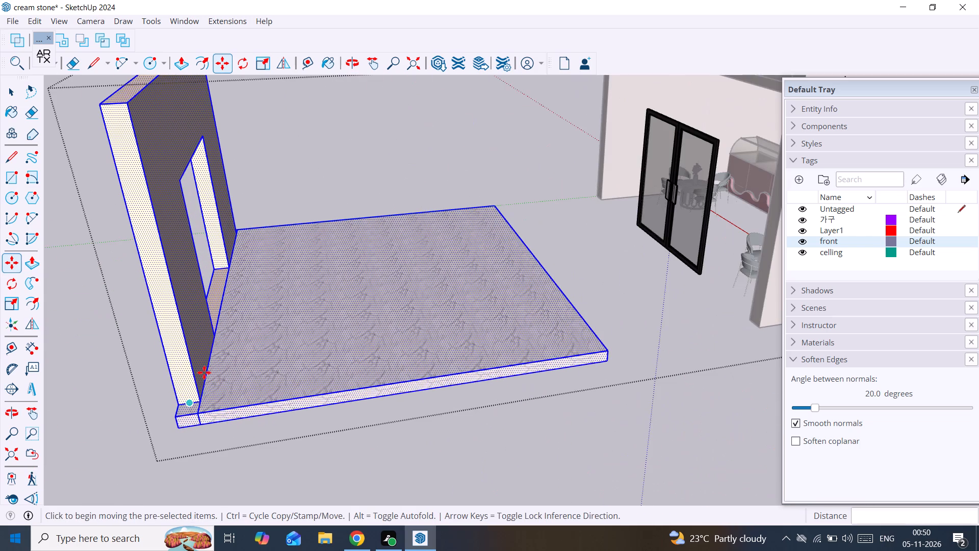
pyautogui.scroll(-1, 210, 347)
pyautogui.moveTo(210, 347); pyautogui.dragTo(367, 379, button='middle')
pyautogui.scroll(5, 367, 379)
pyautogui.moveTo(368, 379); pyautogui.dragTo(368, 379, button='middle')
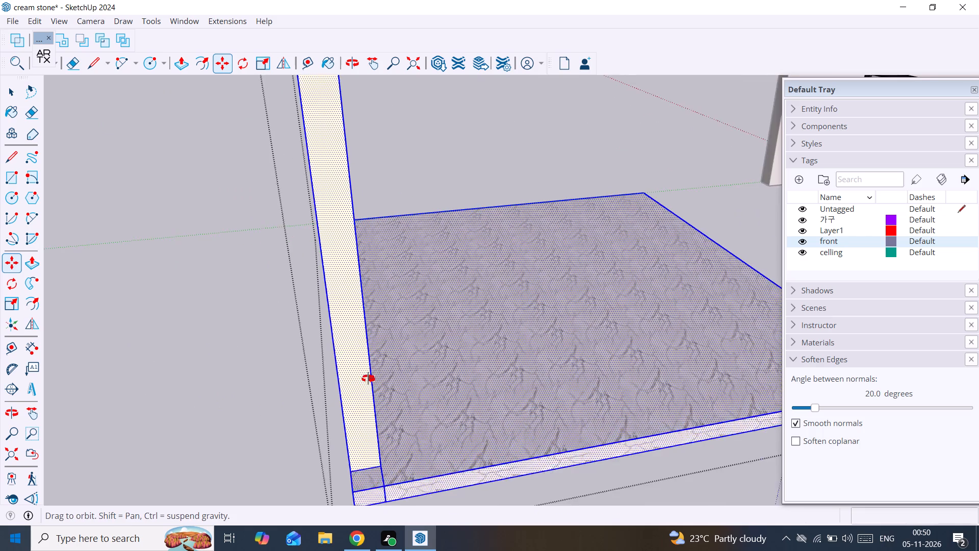
pyautogui.moveTo(368, 379); pyautogui.dragTo(233, 412, button='middle')
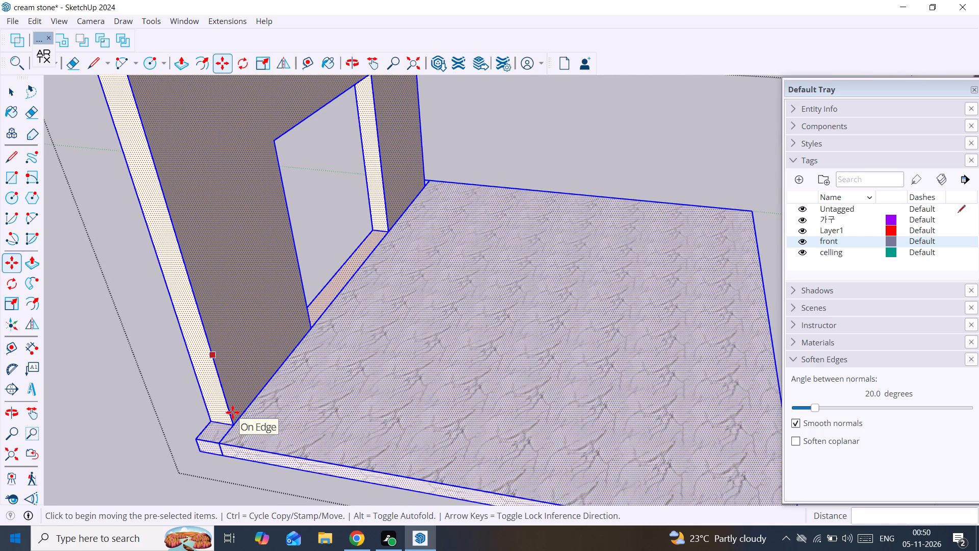
pyautogui.scroll(-12, 233, 412)
pyautogui.press('space')
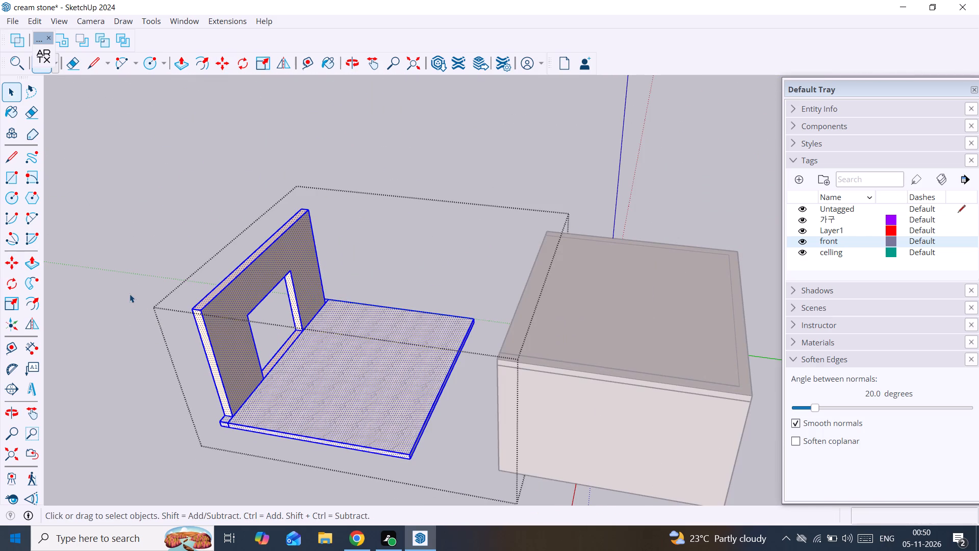
pyautogui.click(128, 293)
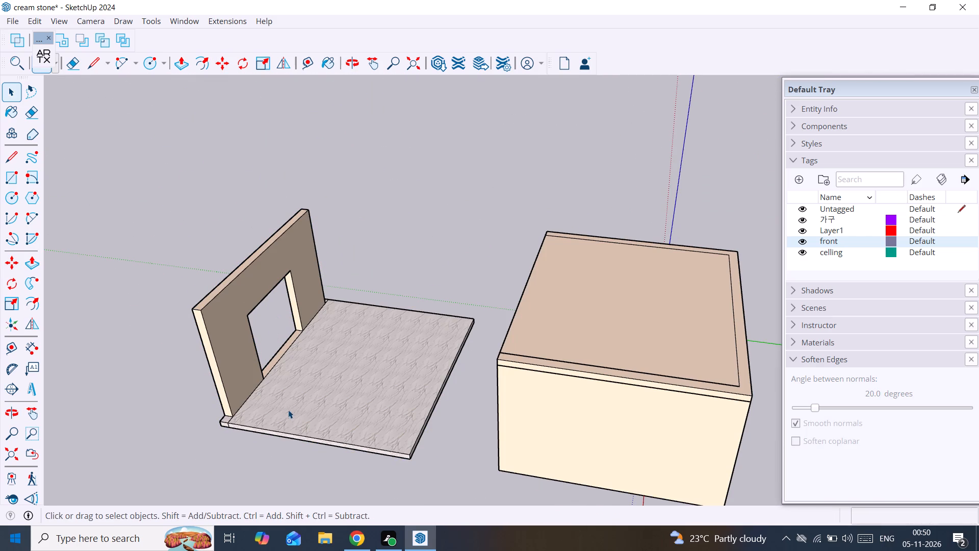
# Open the moved front wall group and select geometry from the floor and wall faces to examine what is connected.
pyautogui.tripleClick(291, 416)
pyautogui.click(291, 416)
pyautogui.click(291, 416)
pyautogui.doubleClick(291, 416)
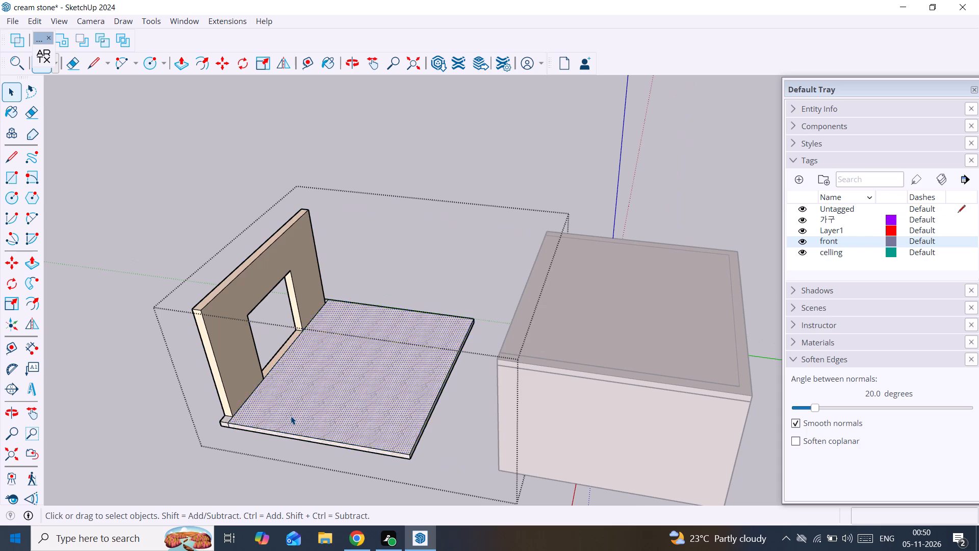
pyautogui.scroll(1, 291, 416)
pyautogui.moveTo(291, 416); pyautogui.dragTo(350, 371, button='middle')
pyautogui.doubleClick(341, 422)
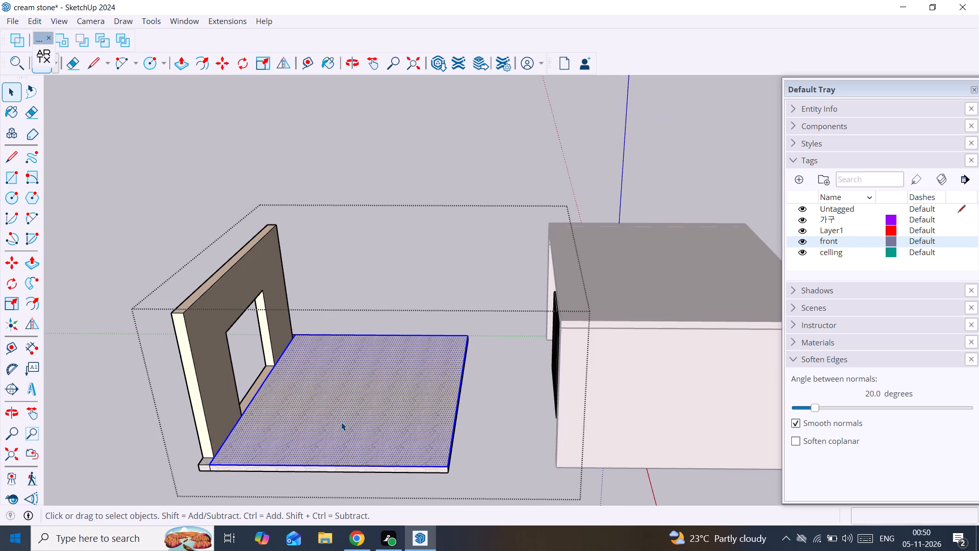
pyautogui.doubleClick(341, 422)
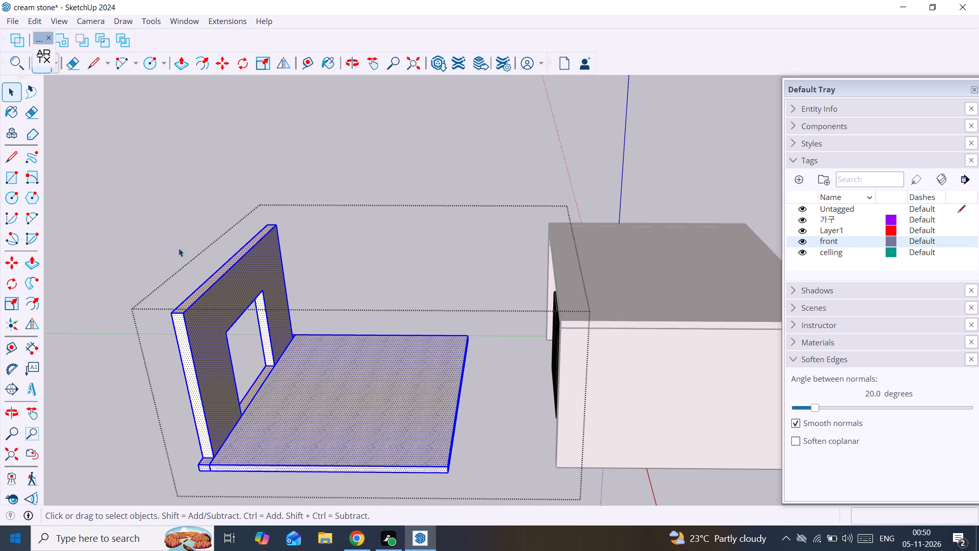
pyautogui.click(217, 307)
pyautogui.tripleClick(217, 307)
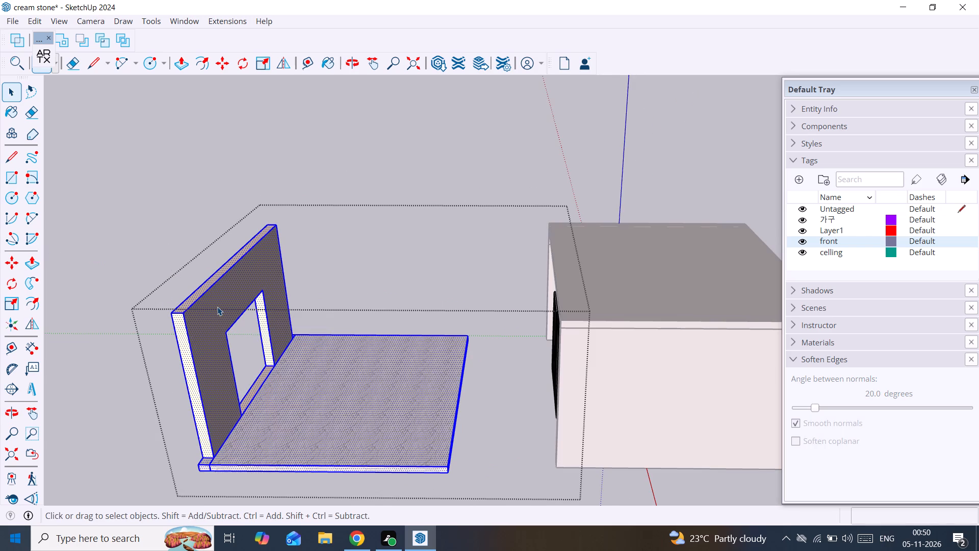
pyautogui.tripleClick(217, 307)
pyautogui.tripleClick(194, 303)
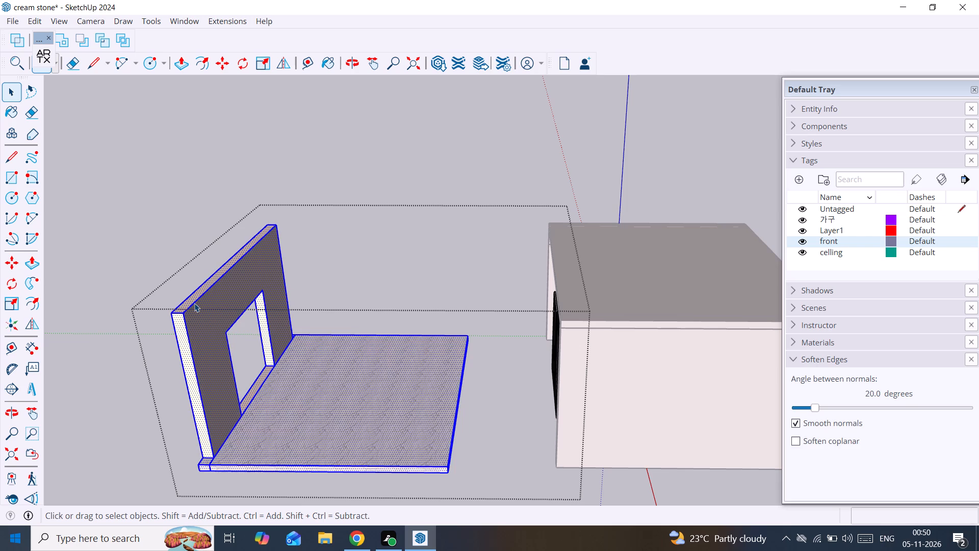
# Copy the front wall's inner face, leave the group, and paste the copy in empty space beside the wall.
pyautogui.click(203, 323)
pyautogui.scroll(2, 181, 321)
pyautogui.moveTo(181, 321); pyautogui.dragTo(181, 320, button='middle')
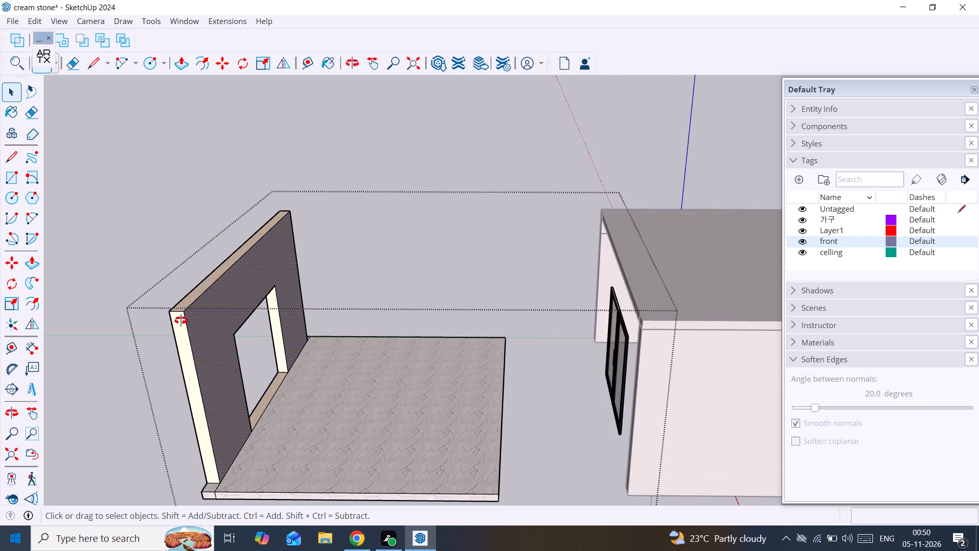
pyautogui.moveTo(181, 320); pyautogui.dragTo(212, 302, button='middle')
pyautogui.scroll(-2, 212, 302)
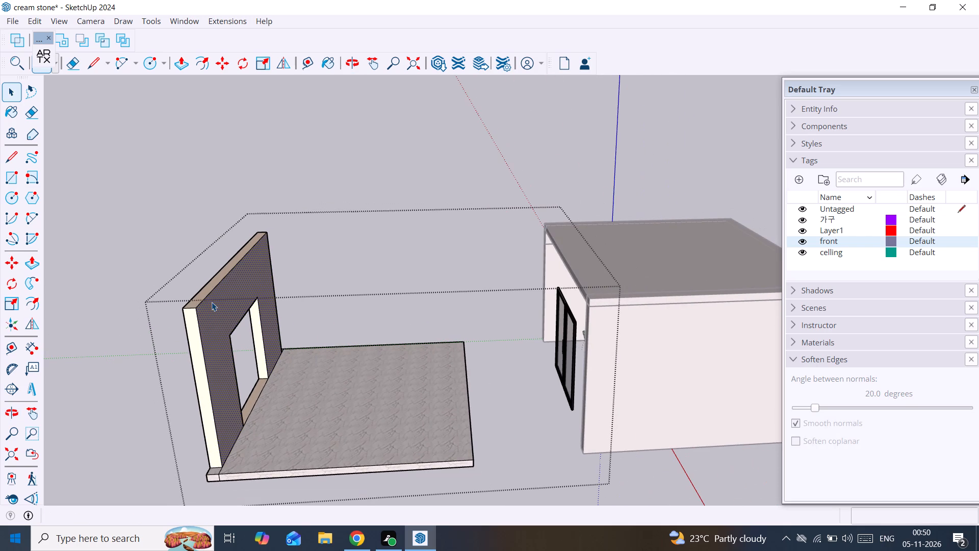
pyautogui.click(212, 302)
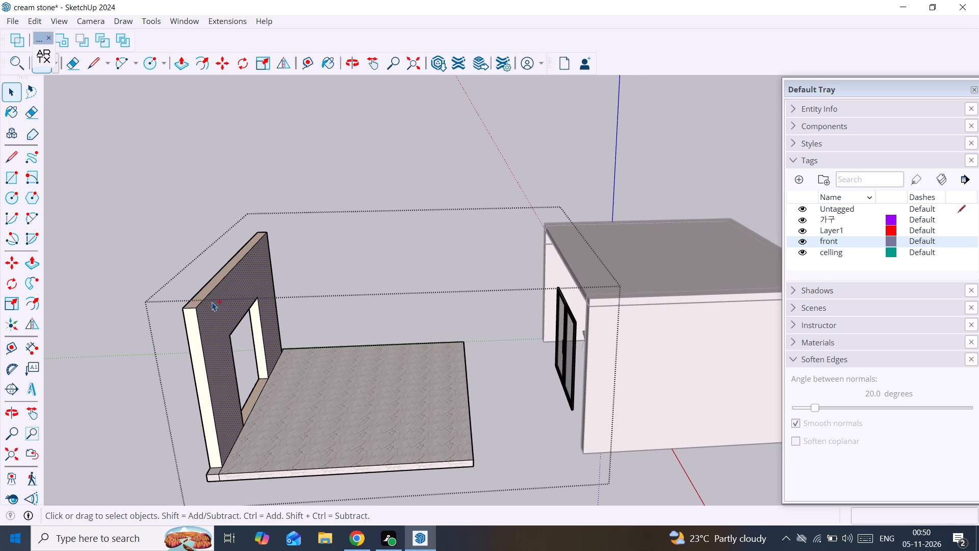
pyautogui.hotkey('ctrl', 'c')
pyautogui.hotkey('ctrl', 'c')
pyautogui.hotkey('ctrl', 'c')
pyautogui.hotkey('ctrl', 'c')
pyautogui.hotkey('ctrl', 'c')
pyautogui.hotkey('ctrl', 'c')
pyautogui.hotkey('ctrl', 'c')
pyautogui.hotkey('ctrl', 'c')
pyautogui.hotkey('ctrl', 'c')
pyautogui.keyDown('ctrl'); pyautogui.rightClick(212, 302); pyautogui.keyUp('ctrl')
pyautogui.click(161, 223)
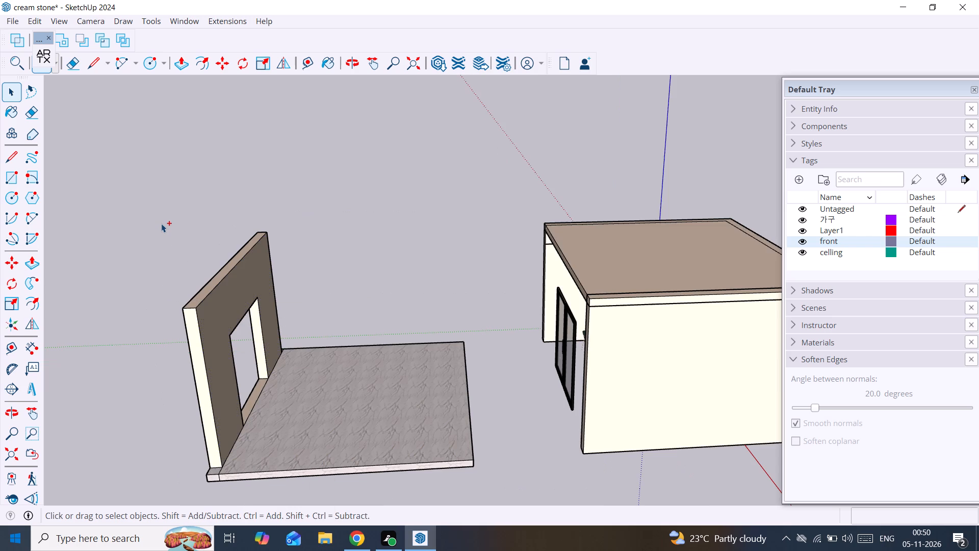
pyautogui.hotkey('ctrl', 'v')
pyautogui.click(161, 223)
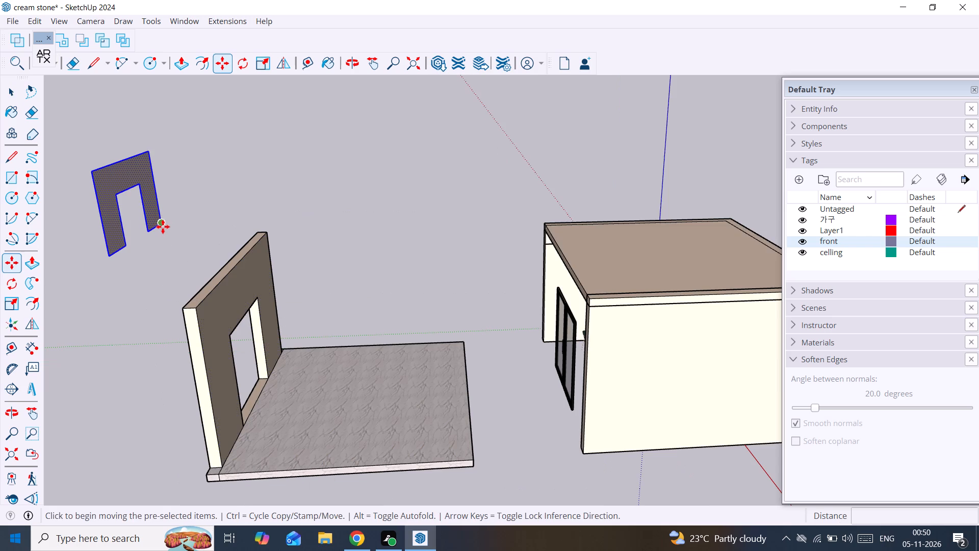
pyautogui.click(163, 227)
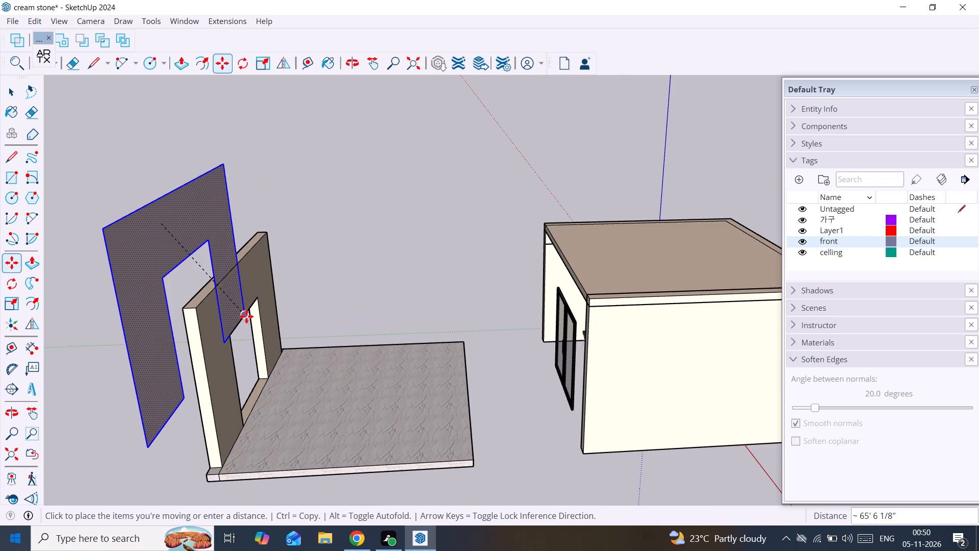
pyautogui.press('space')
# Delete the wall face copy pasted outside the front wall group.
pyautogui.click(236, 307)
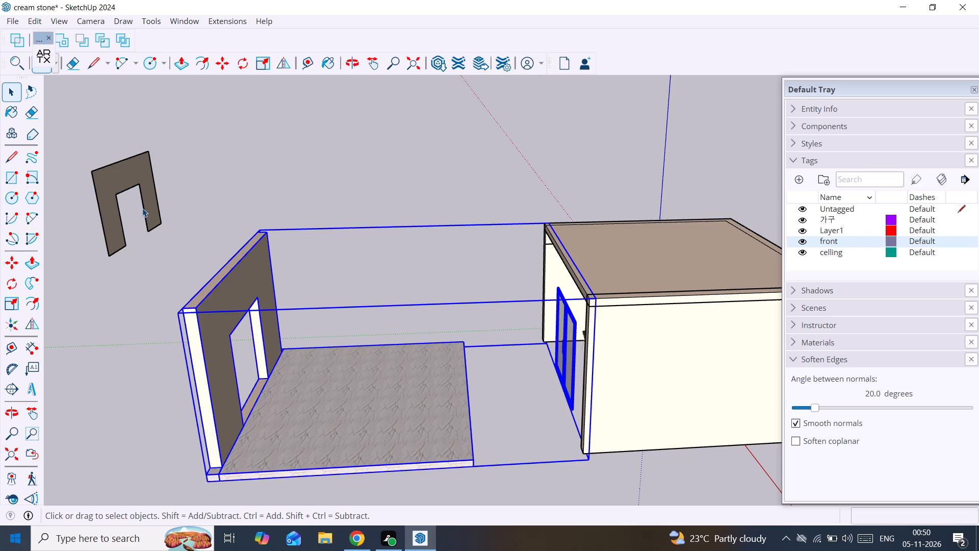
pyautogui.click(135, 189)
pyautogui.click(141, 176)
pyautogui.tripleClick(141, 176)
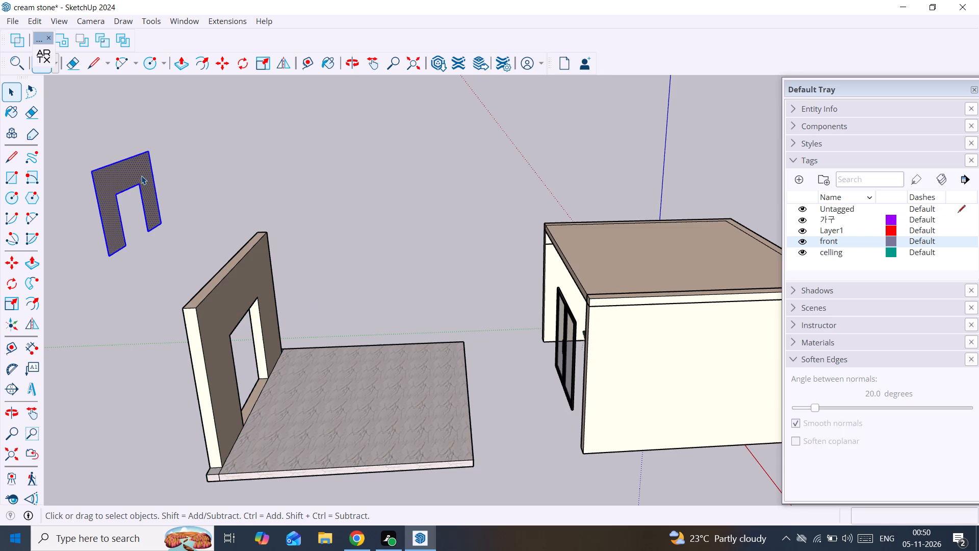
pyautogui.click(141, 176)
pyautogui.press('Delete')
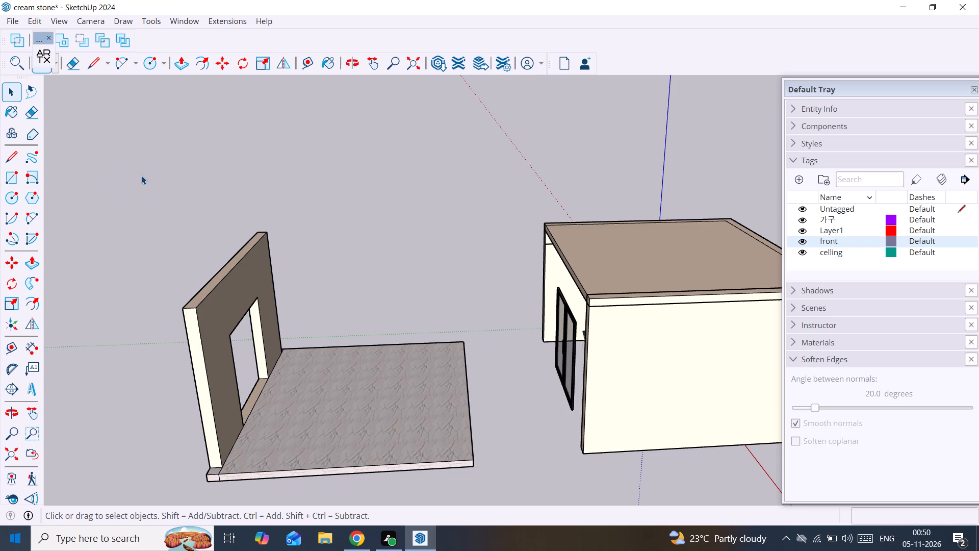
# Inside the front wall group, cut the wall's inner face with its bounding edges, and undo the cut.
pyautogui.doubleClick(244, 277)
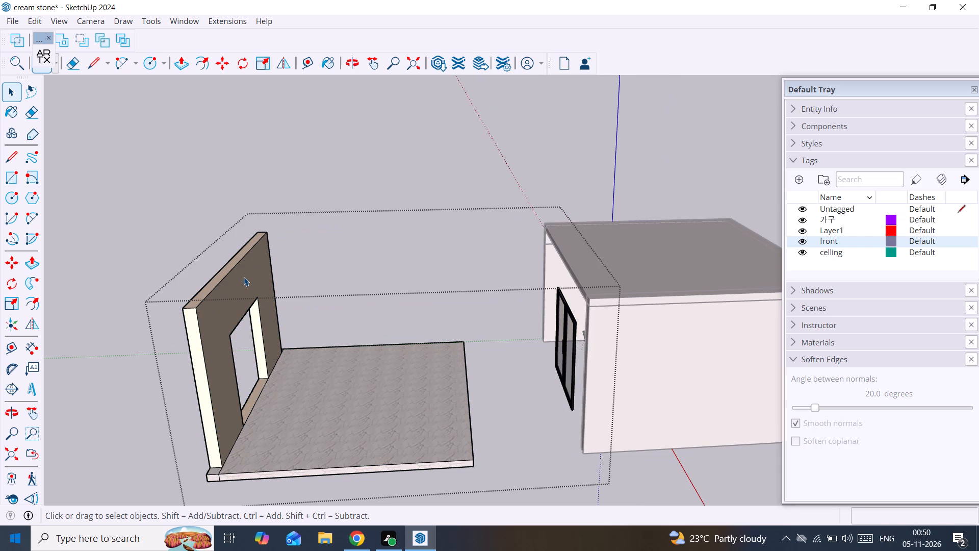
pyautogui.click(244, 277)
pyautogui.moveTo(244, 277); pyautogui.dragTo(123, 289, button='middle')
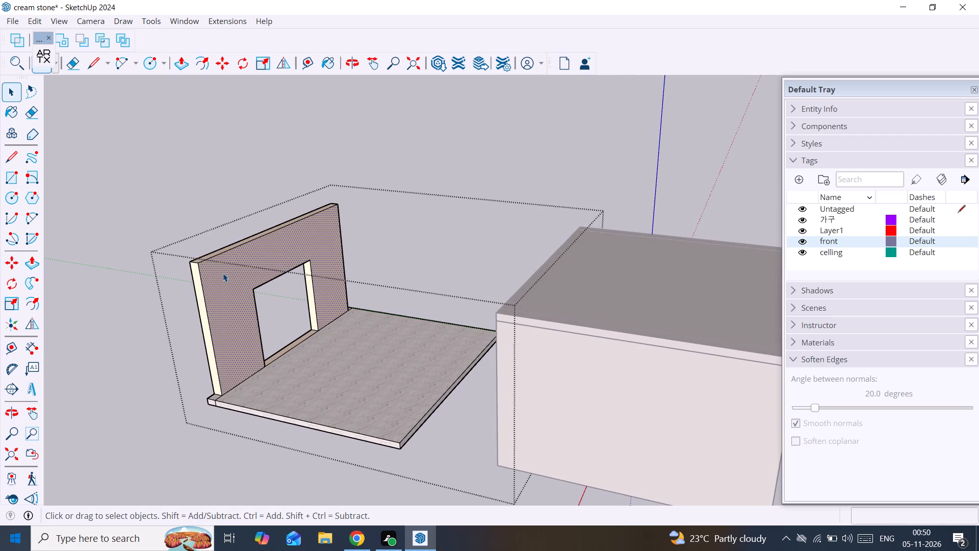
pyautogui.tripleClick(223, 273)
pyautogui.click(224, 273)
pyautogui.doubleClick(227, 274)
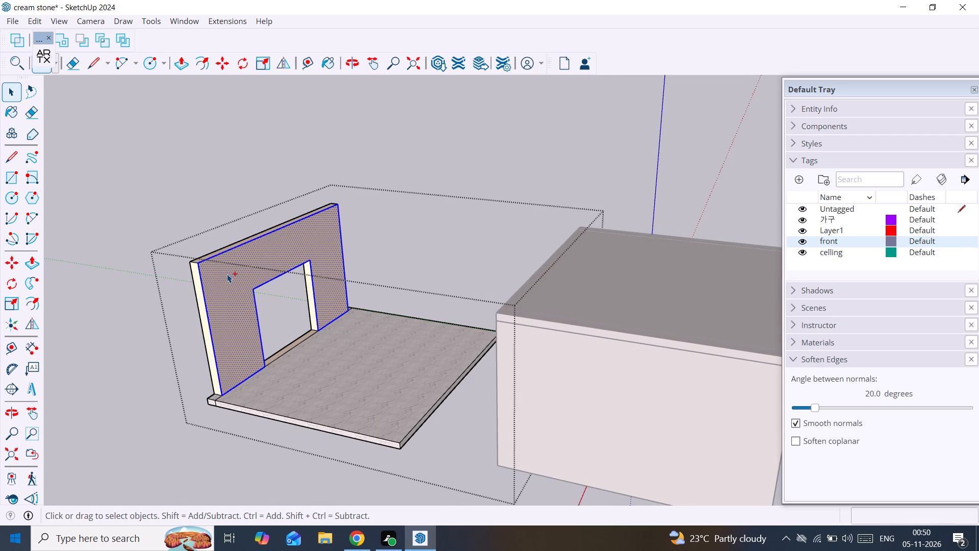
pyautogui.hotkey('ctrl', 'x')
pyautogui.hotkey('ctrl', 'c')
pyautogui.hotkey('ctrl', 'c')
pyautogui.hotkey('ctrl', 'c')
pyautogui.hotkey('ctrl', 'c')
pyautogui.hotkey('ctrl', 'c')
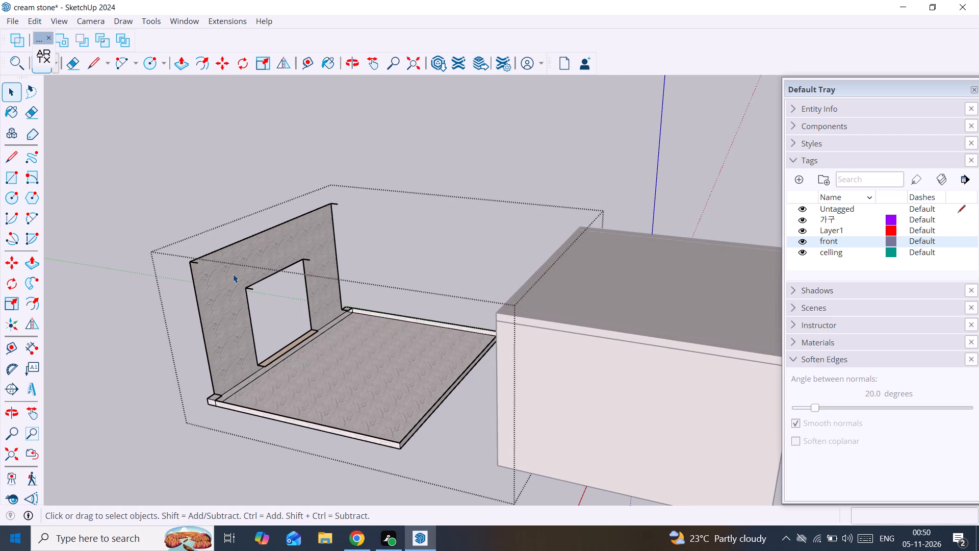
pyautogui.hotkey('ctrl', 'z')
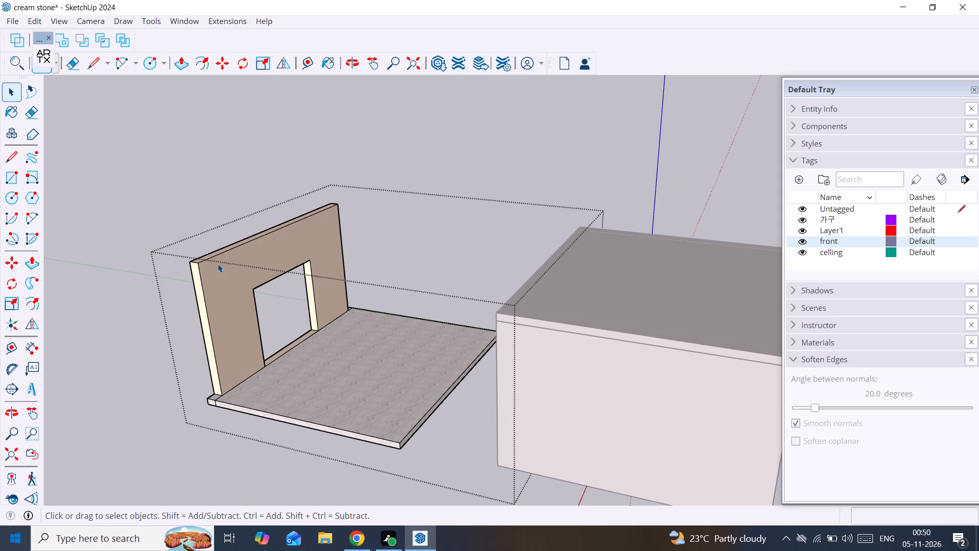
# Copy the wall's inner face with its bounding edges and paste it inside the same group, just outside the original wall.
pyautogui.doubleClick(221, 270)
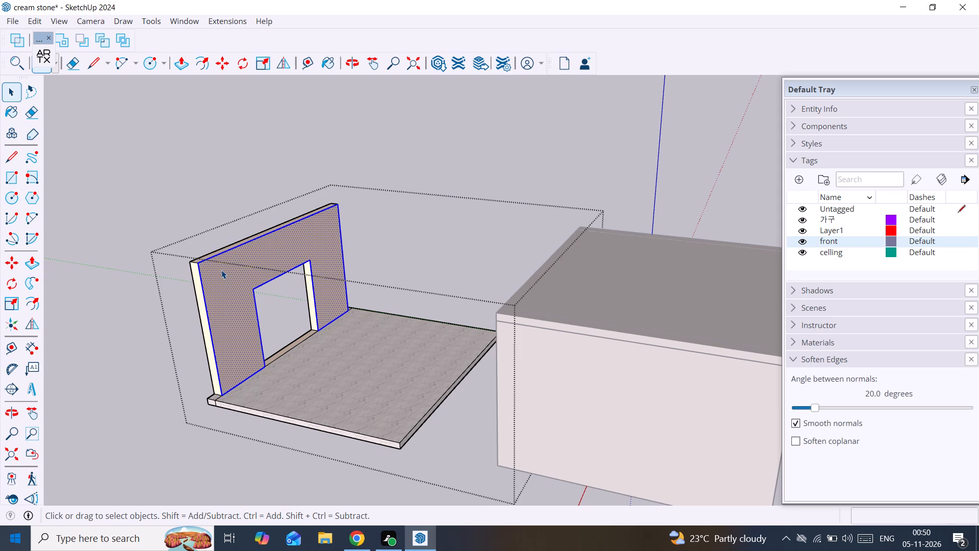
pyautogui.hotkey('ctrl', 'c')
pyautogui.hotkey('ctrl', 'c')
pyautogui.hotkey('ctrl', 'c')
pyautogui.hotkey('ctrl', 'c')
pyautogui.hotkey('ctrl', 'c')
pyautogui.hotkey('ctrl', 'c')
pyautogui.hotkey('ctrl', 'c')
pyautogui.hotkey('ctrl', 'c')
pyautogui.hotkey('ctrl', 'c')
pyautogui.hotkey('ctrl', 'c')
pyautogui.hotkey('ctrl', 'c')
pyautogui.hotkey('ctrl', 'c')
pyautogui.hotkey('ctrl', 'c')
pyautogui.hotkey('ctrl', 'c')
pyautogui.hotkey('ctrl', 'c')
pyautogui.hotkey('ctrl', 'c')
pyautogui.press('space')
pyautogui.scroll(-12, 223, 196)
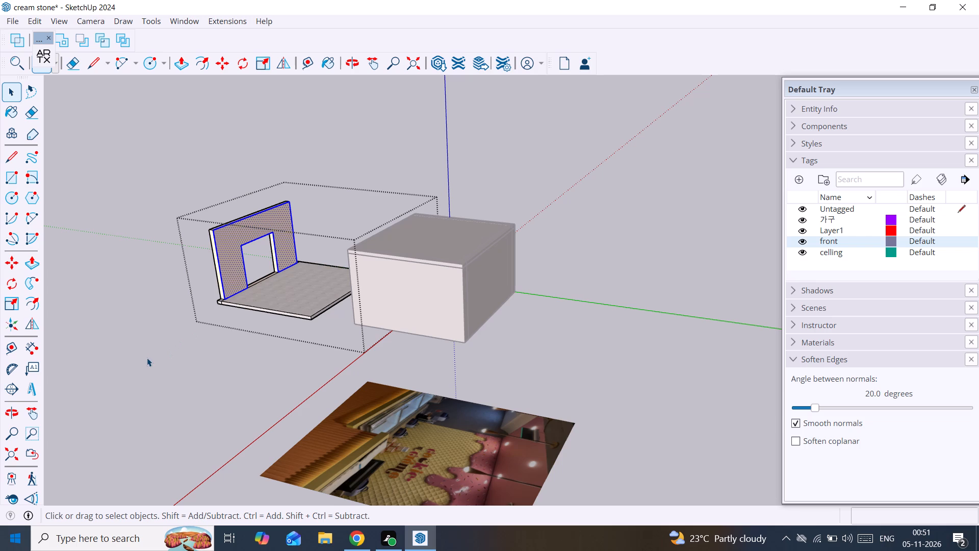
pyautogui.hotkey('ctrl', 'v')
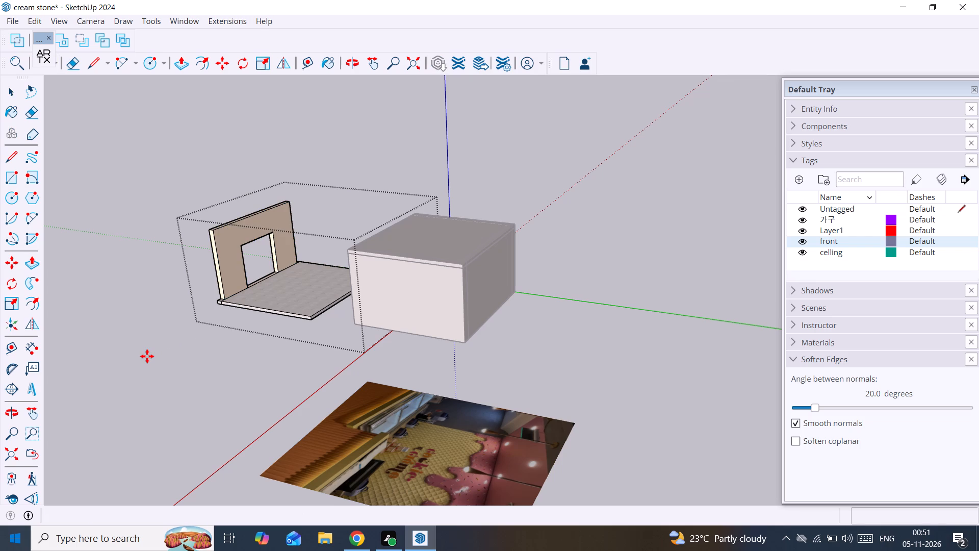
pyautogui.moveTo(247, 227); pyautogui.dragTo(408, 198, button='middle')
pyautogui.moveTo(149, 275); pyautogui.dragTo(154, 275, button='middle')
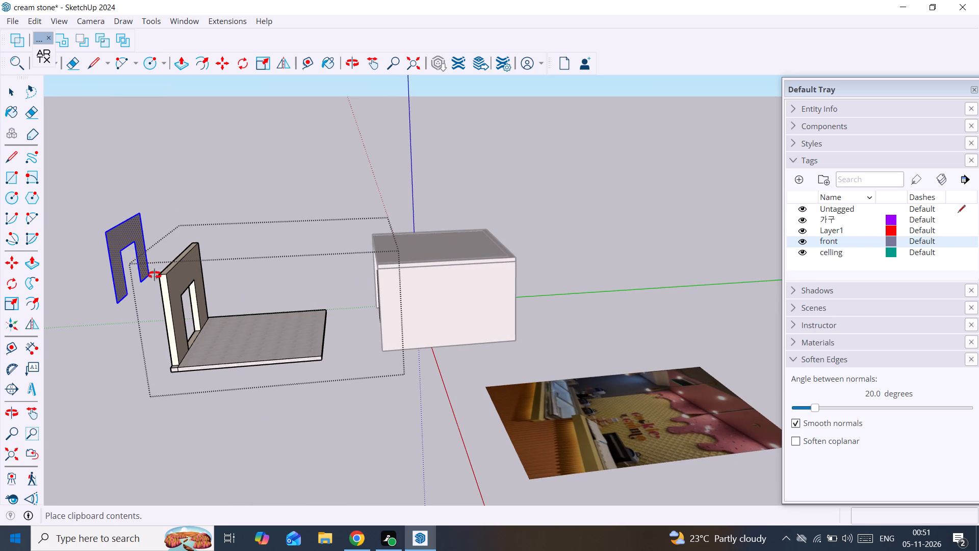
pyautogui.moveTo(154, 275); pyautogui.dragTo(334, 210, button='middle')
pyautogui.scroll(-5, 334, 210)
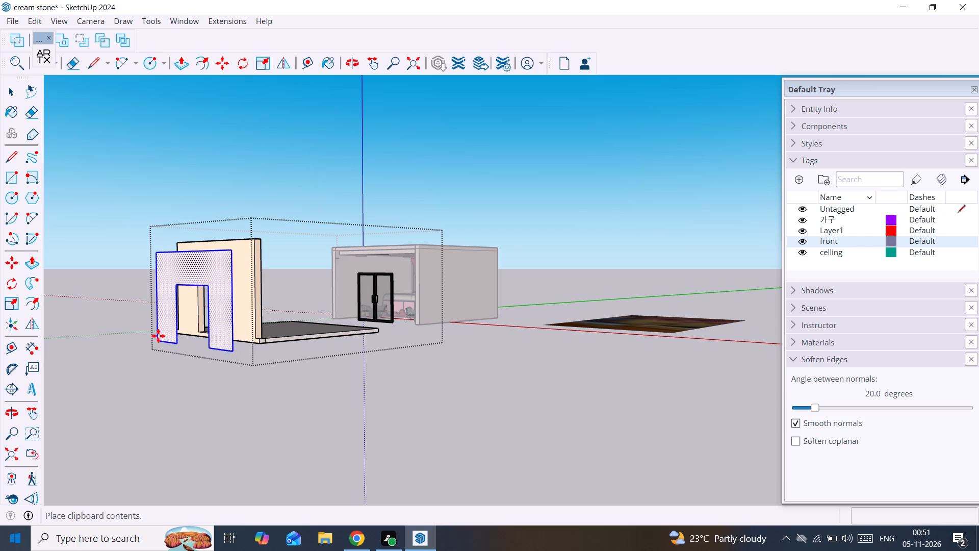
pyautogui.click(157, 333)
# Select the original thick front wall with its connected floor slab and delete them, keeping the pasted wall face.
pyautogui.moveTo(160, 332); pyautogui.dragTo(10, 389, button='middle')
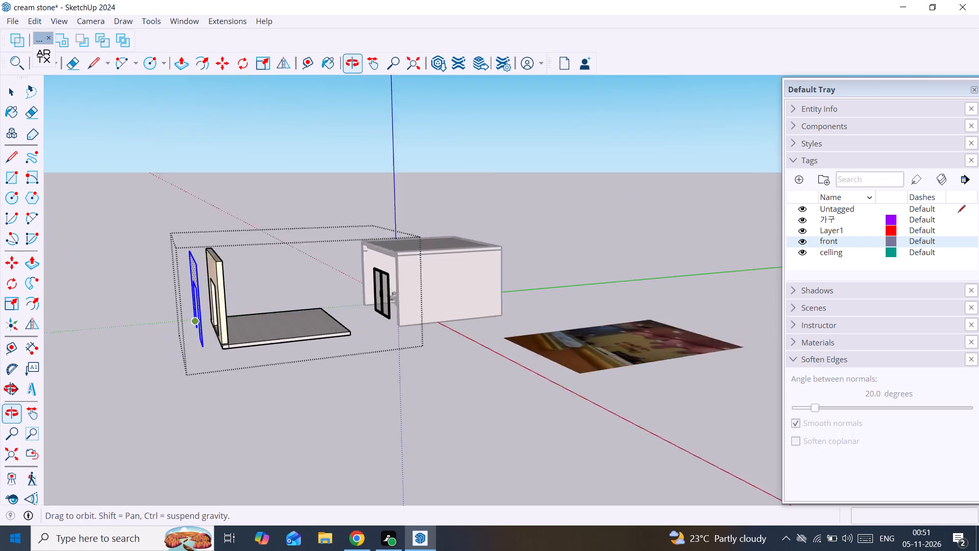
pyautogui.moveTo(10, 389); pyautogui.dragTo(0, 457, button='middle')
pyautogui.scroll(2, 80, 392)
pyautogui.scroll(4, 294, 307)
pyautogui.scroll(2, 234, 293)
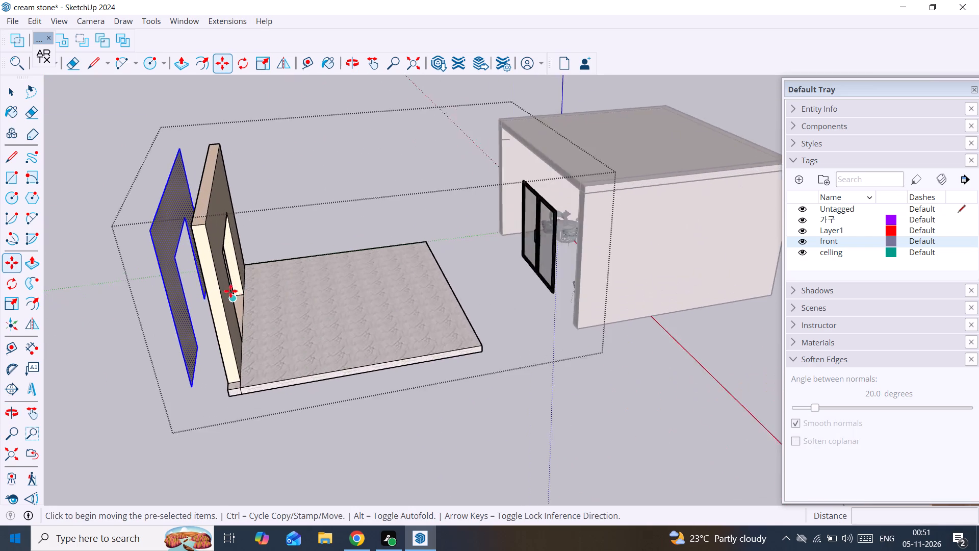
pyautogui.moveTo(230, 291); pyautogui.dragTo(245, 238, button='middle')
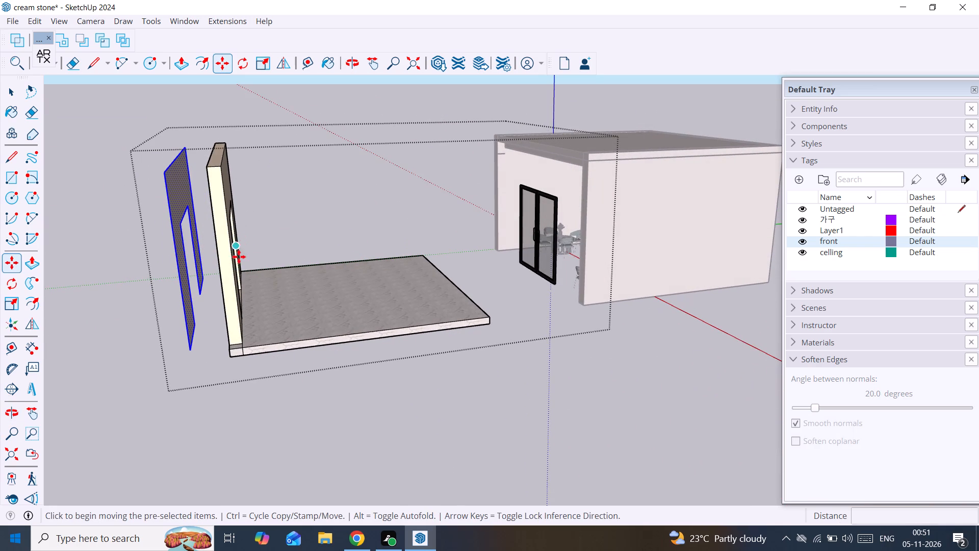
pyautogui.press('space')
pyautogui.tripleClick(228, 253)
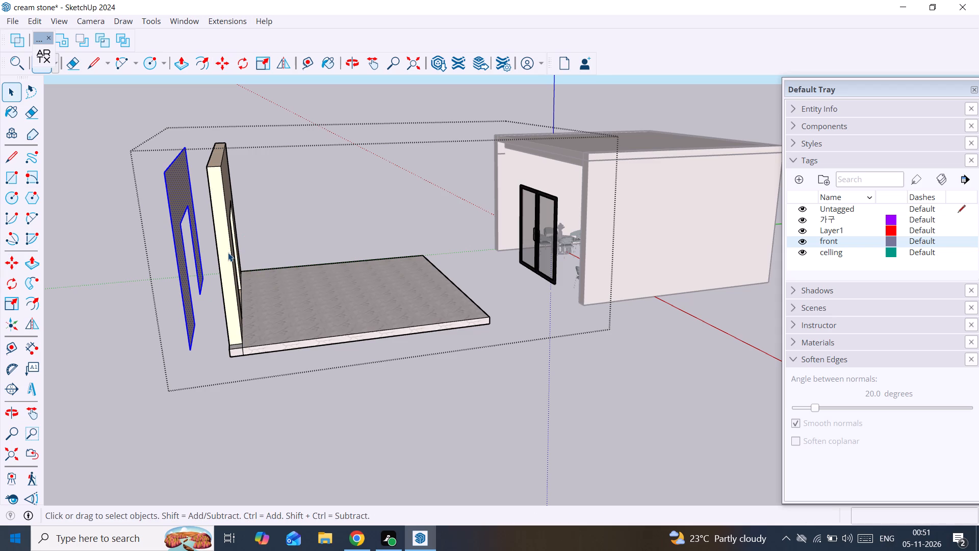
pyautogui.click(228, 253)
pyautogui.moveTo(229, 248); pyautogui.dragTo(119, 316, button='middle')
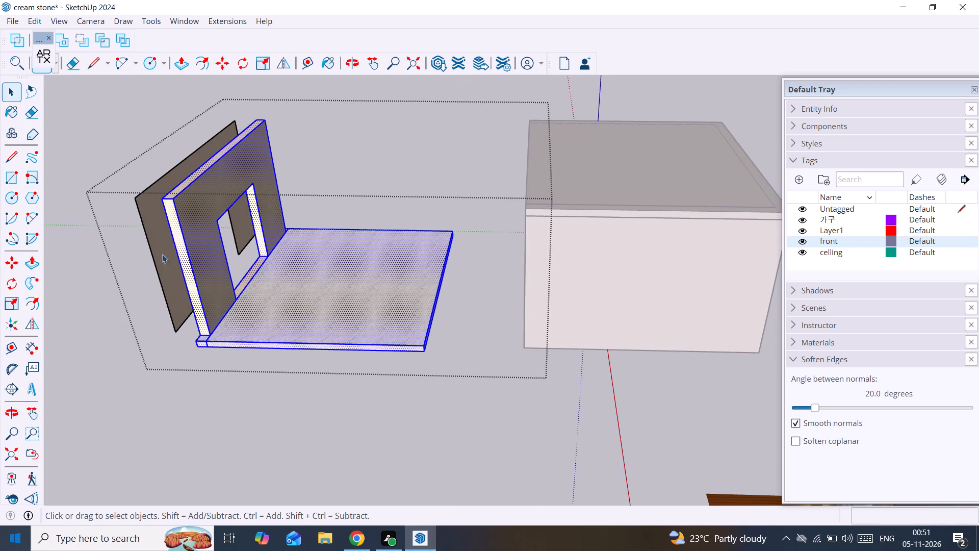
pyautogui.scroll(-2, 164, 231)
pyautogui.moveTo(165, 231); pyautogui.dragTo(165, 231, button='middle')
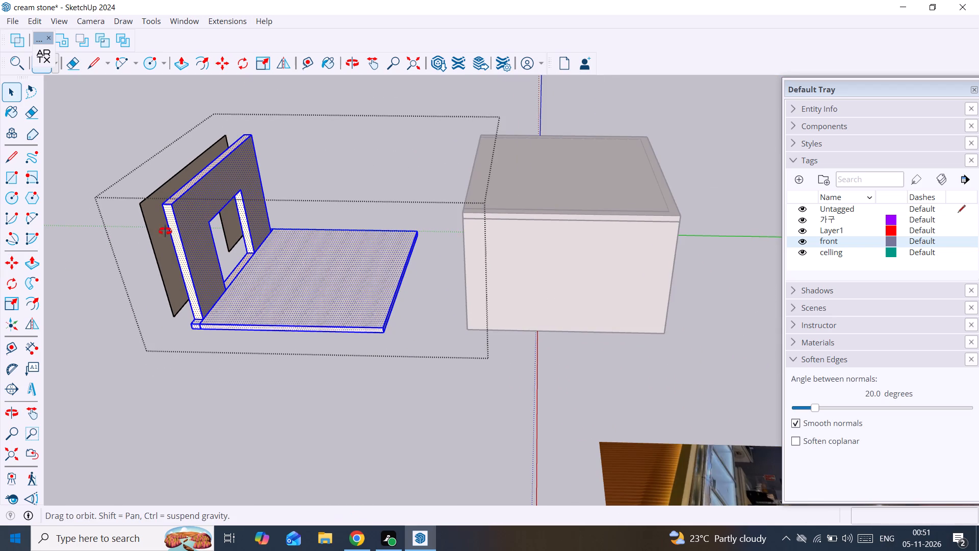
pyautogui.moveTo(165, 231); pyautogui.dragTo(372, 134, button='middle')
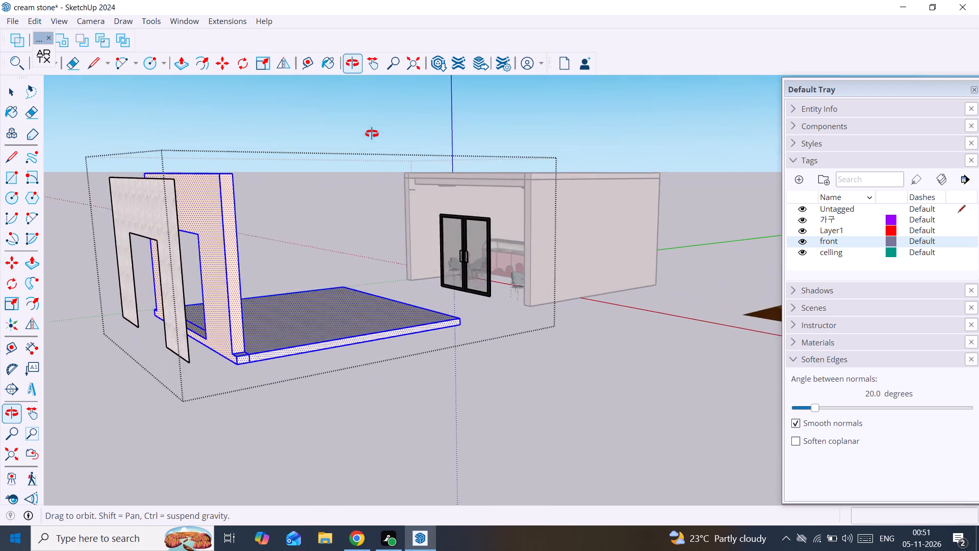
pyautogui.moveTo(372, 134); pyautogui.dragTo(518, 128, button='middle')
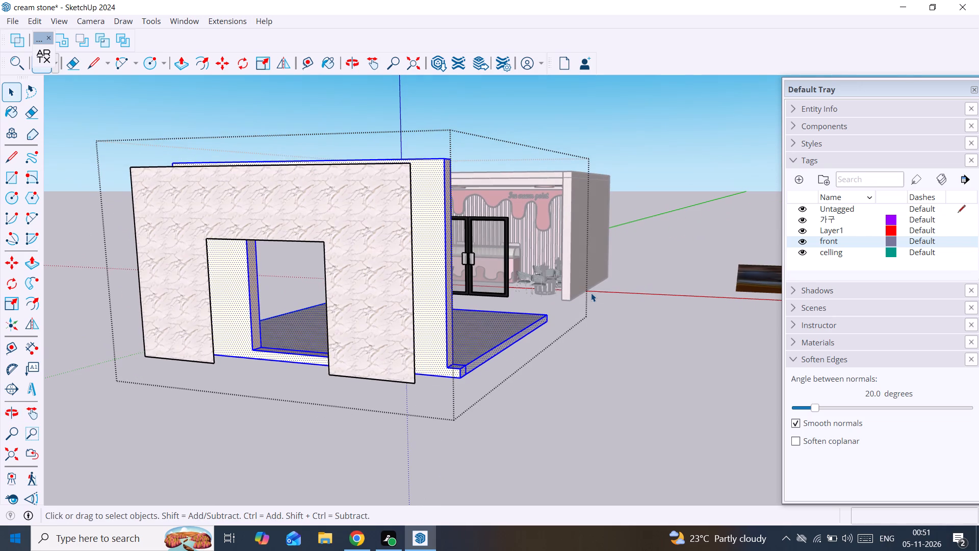
pyautogui.press('Delete')
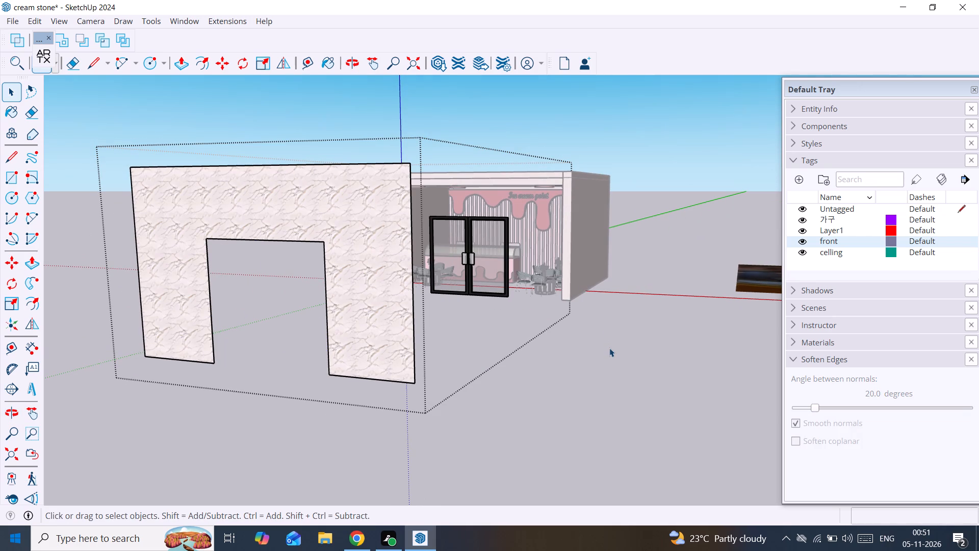
# Delete the remaining wall face inside the front wall group and paste the copied face outside the group, in front of the shop.
pyautogui.click(377, 304)
pyautogui.tripleClick(377, 304)
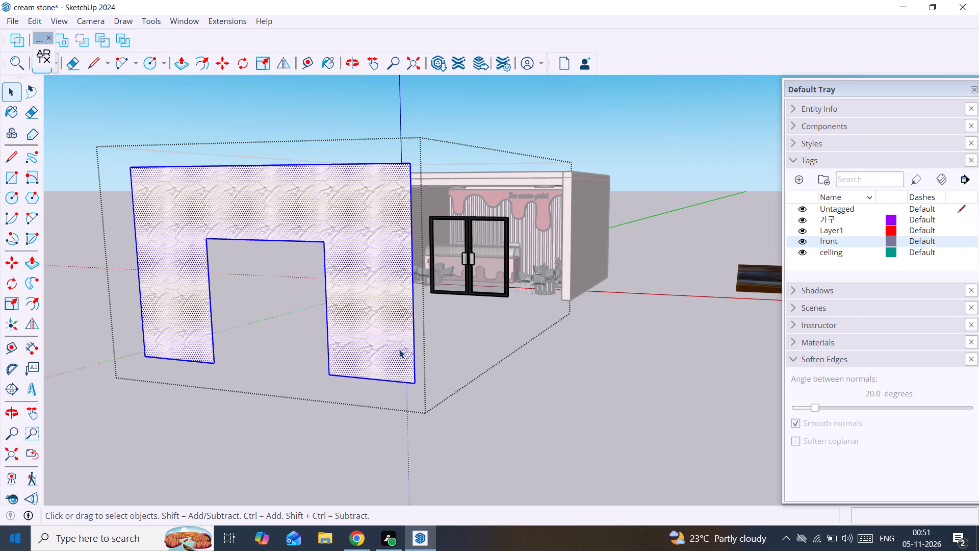
pyautogui.press('Delete')
pyautogui.scroll(-4, 475, 407)
pyautogui.click(429, 367)
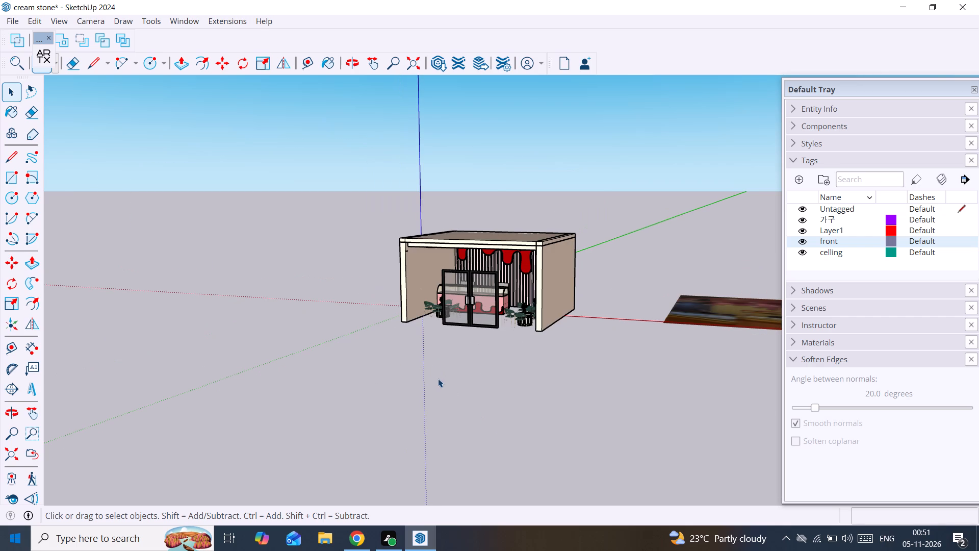
pyautogui.hotkey('ctrl', 'v')
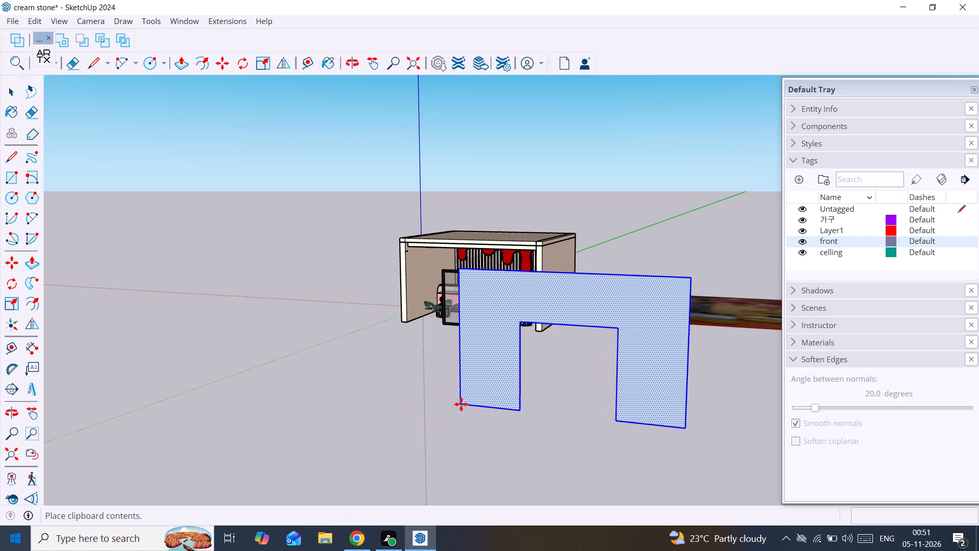
pyautogui.click(461, 404)
pyautogui.press('space')
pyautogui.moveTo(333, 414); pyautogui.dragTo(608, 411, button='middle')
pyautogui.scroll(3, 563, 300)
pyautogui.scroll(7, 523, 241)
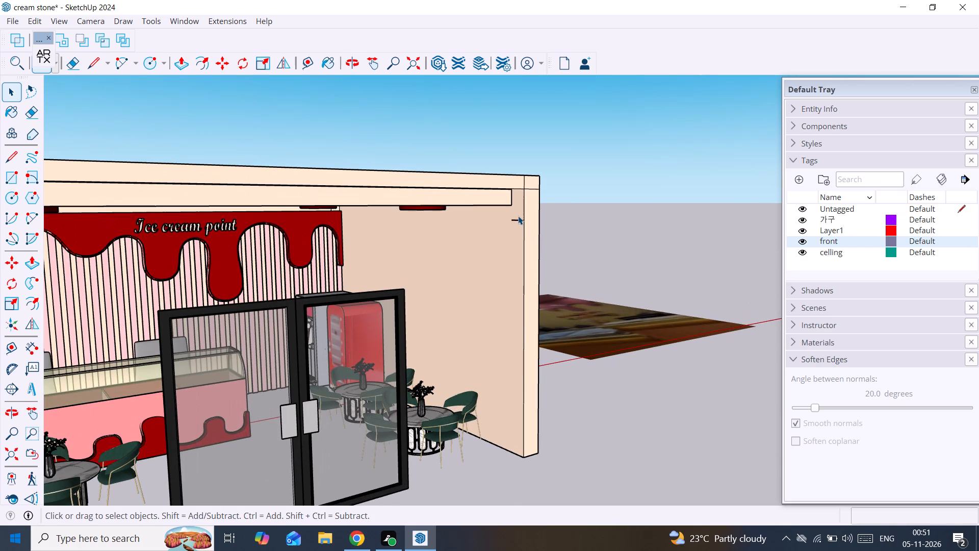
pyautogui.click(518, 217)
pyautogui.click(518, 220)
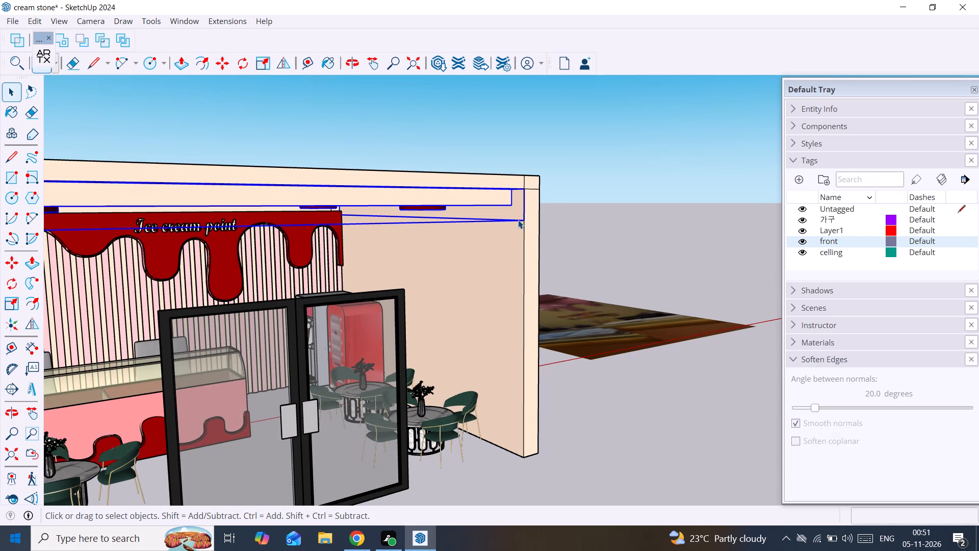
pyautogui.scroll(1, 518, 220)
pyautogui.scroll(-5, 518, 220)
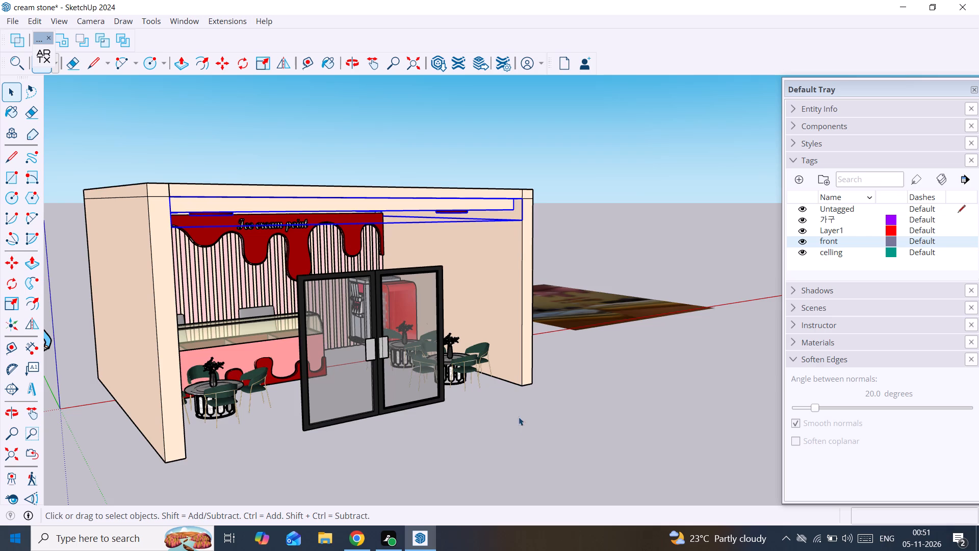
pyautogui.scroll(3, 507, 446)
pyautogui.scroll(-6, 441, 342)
# Draw a horizontal 19' by 16' 9" rectangle across the shop's open underside, between opposite outer wall corners.
pyautogui.moveTo(435, 331); pyautogui.dragTo(374, 235, button='middle')
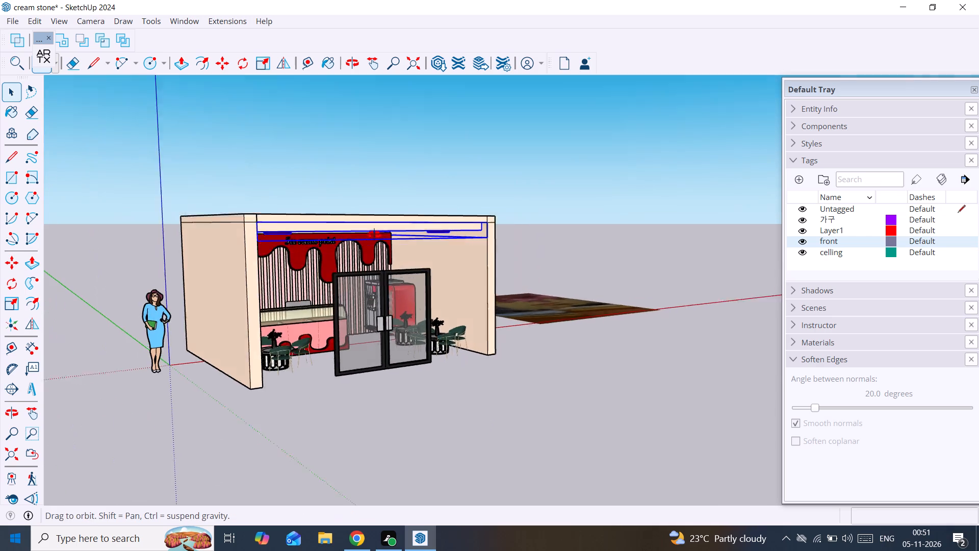
pyautogui.moveTo(374, 235); pyautogui.dragTo(217, 21, button='middle')
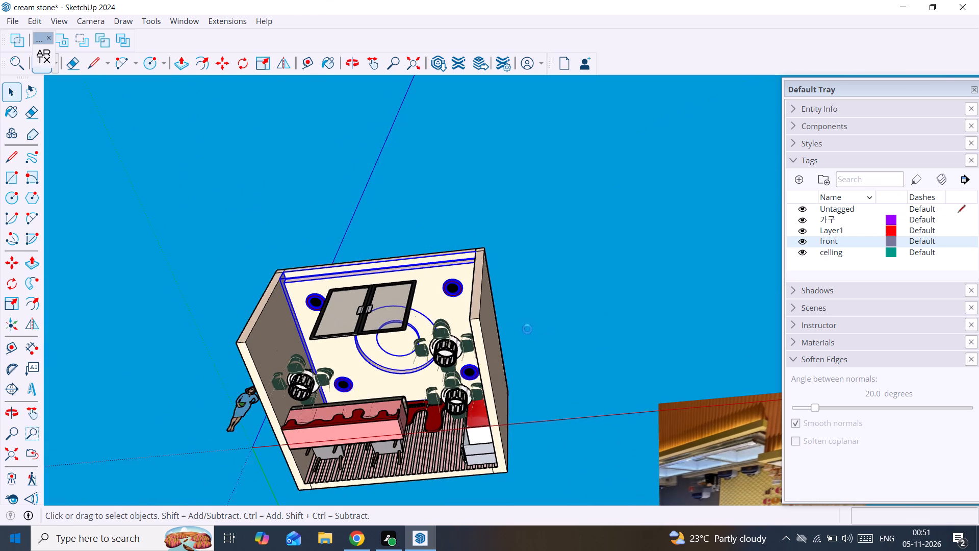
pyautogui.scroll(-1, 461, 372)
pyautogui.keyDown('shift'); pyautogui.moveTo(461, 355); pyautogui.dragTo(499, 173, button='middle'); pyautogui.keyUp('shift')
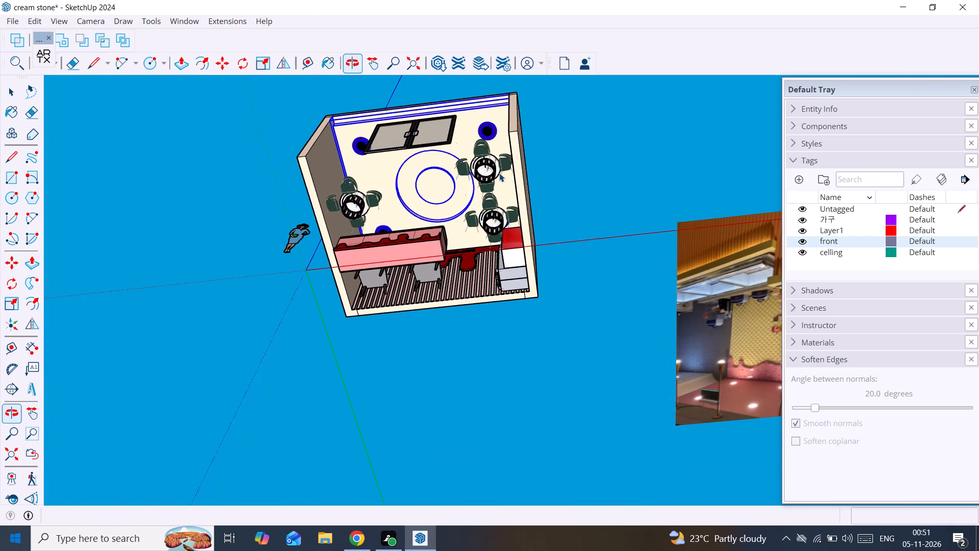
pyautogui.moveTo(500, 173); pyautogui.dragTo(548, 246, button='middle')
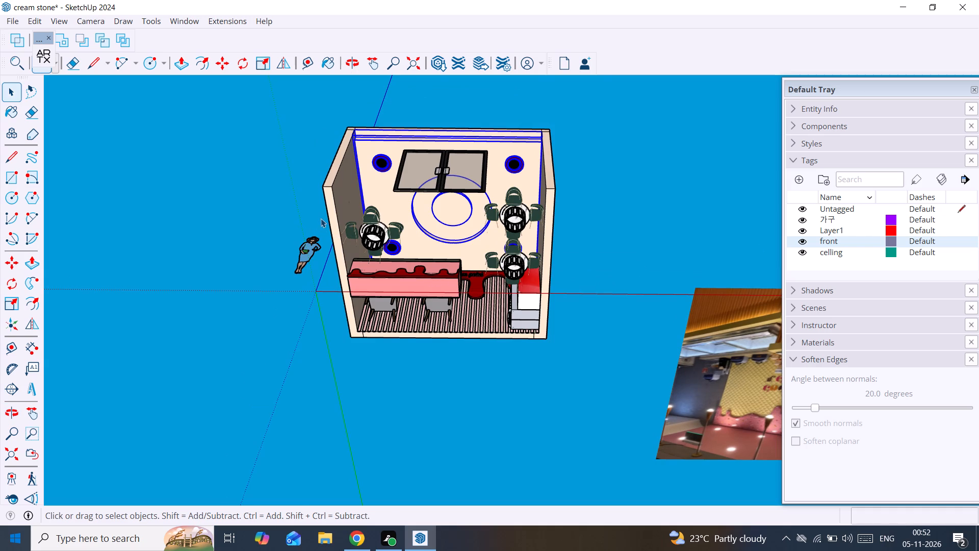
pyautogui.press('r')
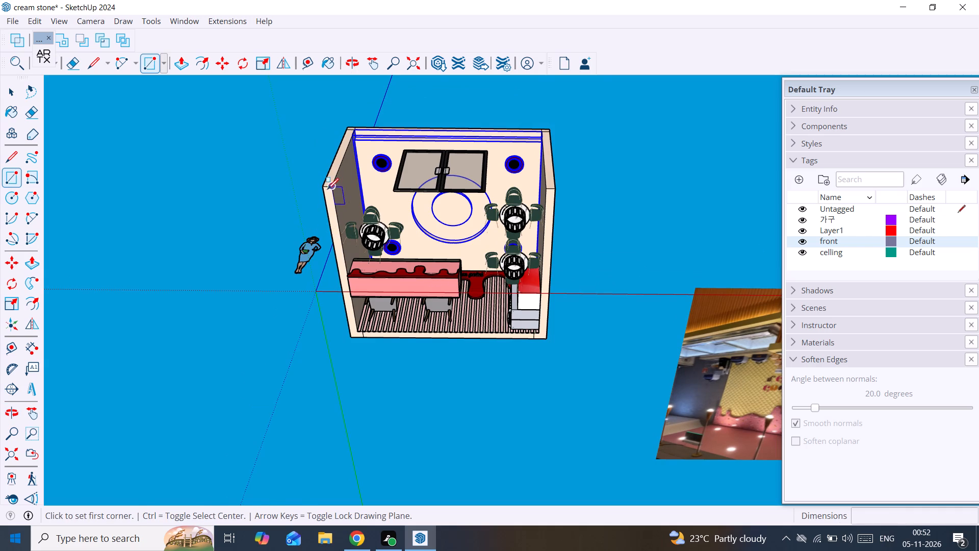
pyautogui.click(322, 188)
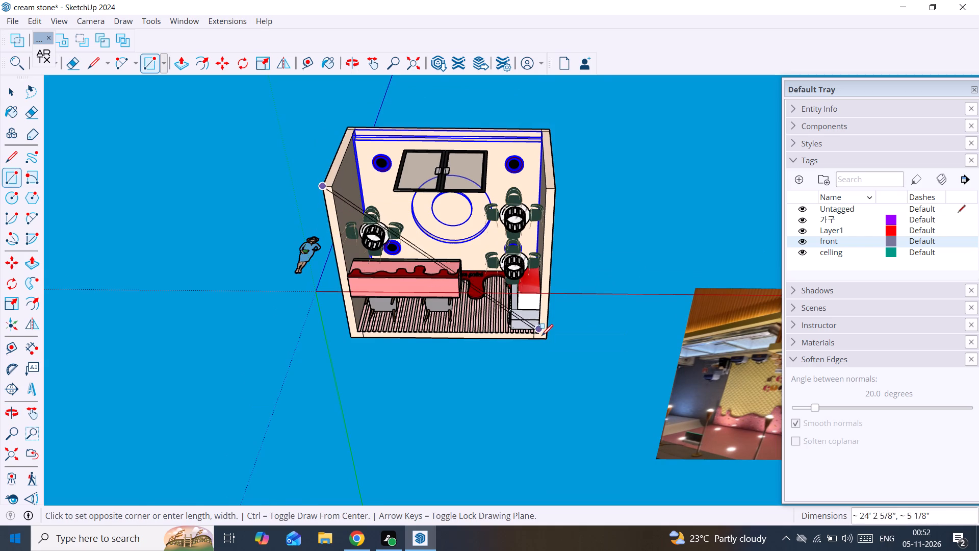
pyautogui.press('Up')
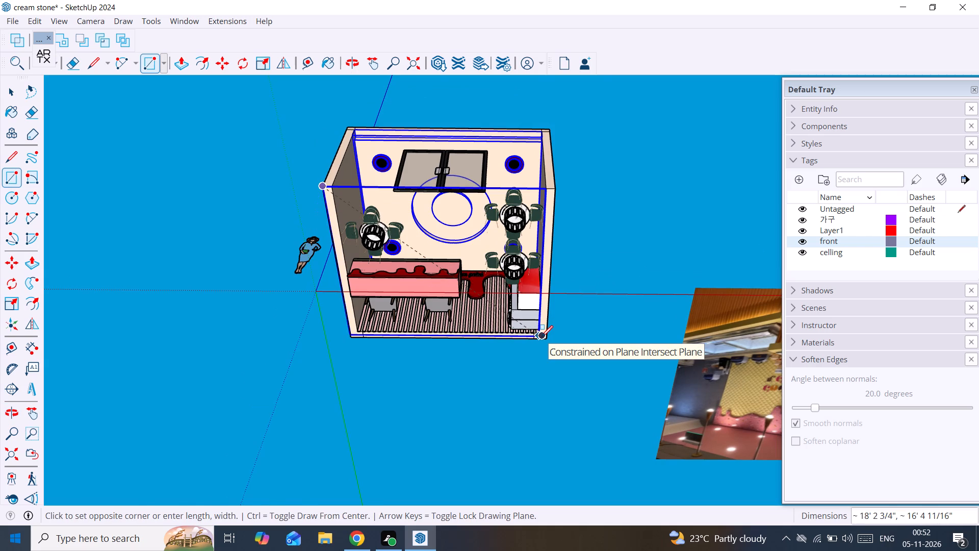
pyautogui.scroll(7, 538, 340)
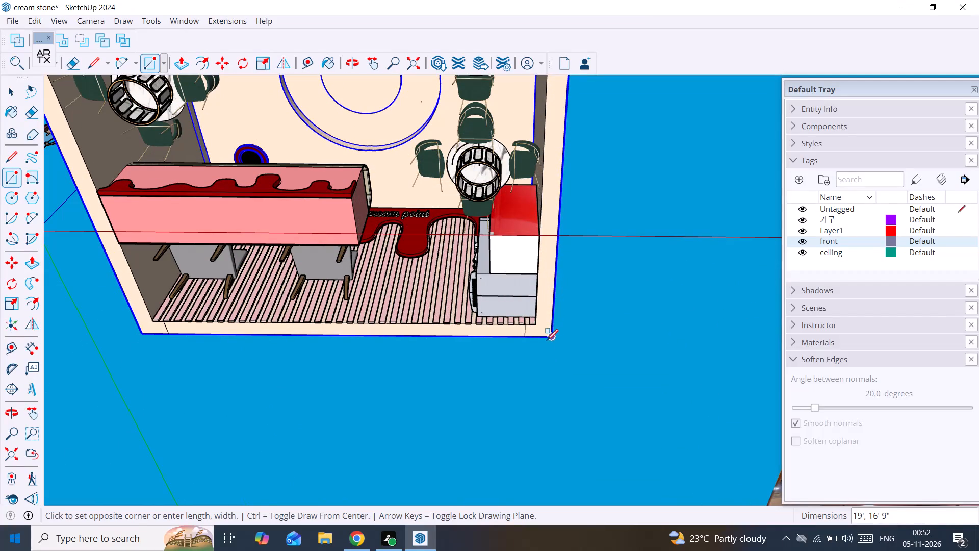
pyautogui.click(549, 335)
pyautogui.scroll(-8, 488, 273)
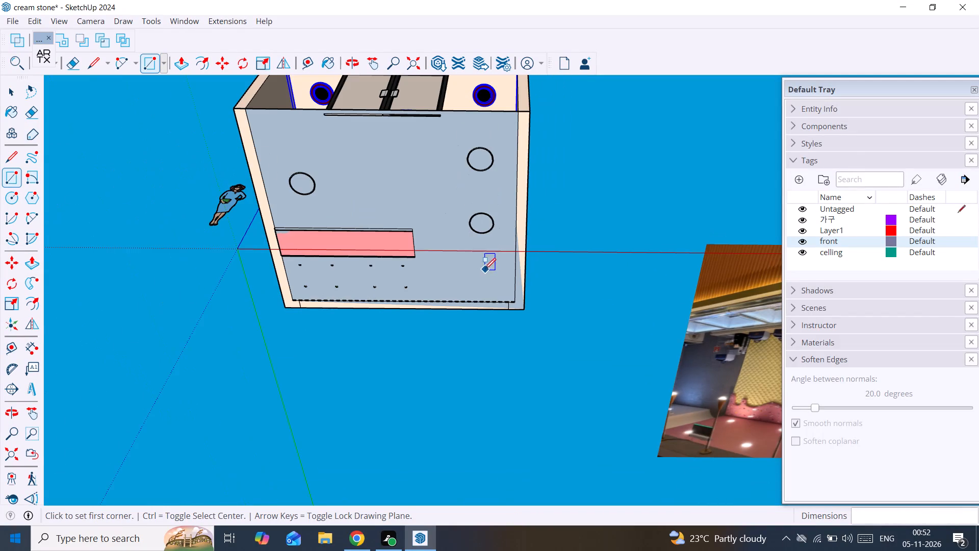
pyautogui.press('space')
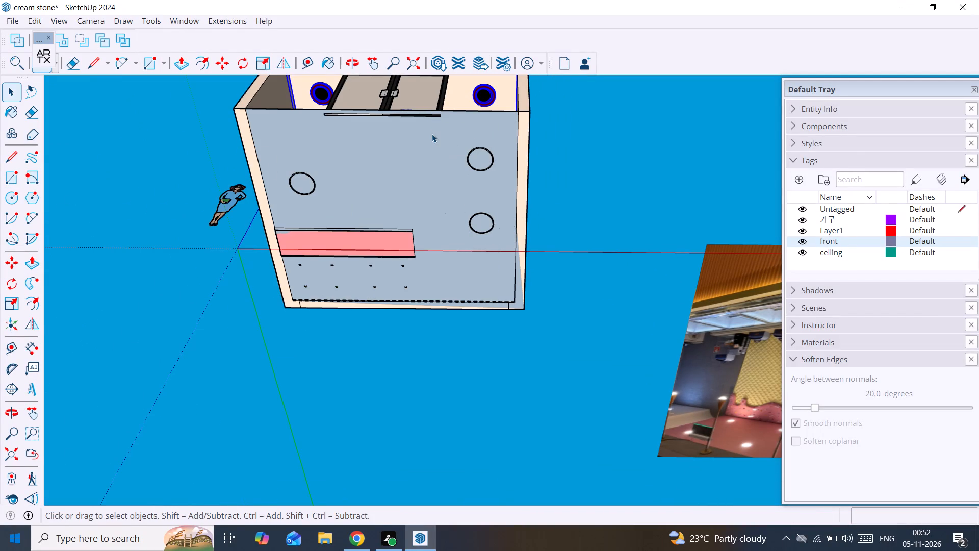
# Make the new floor rectangle, with its bounding edges, into a group.
pyautogui.click(432, 134)
pyautogui.doubleClick(432, 134)
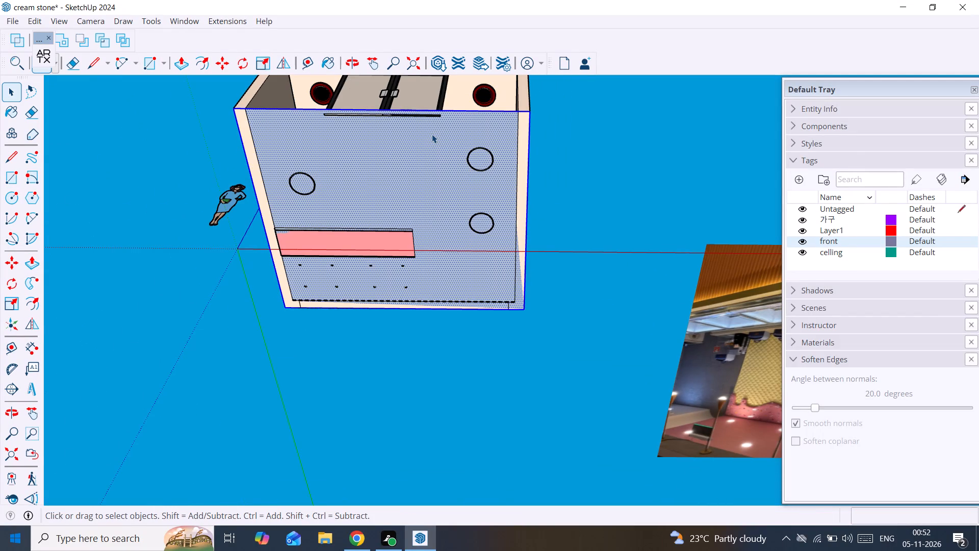
pyautogui.rightClick(432, 134)
pyautogui.click(540, 255)
# Inside the floor group, push/pull the rectangular face 6" downward to form the floor slab, and leave the group.
pyautogui.doubleClick(437, 149)
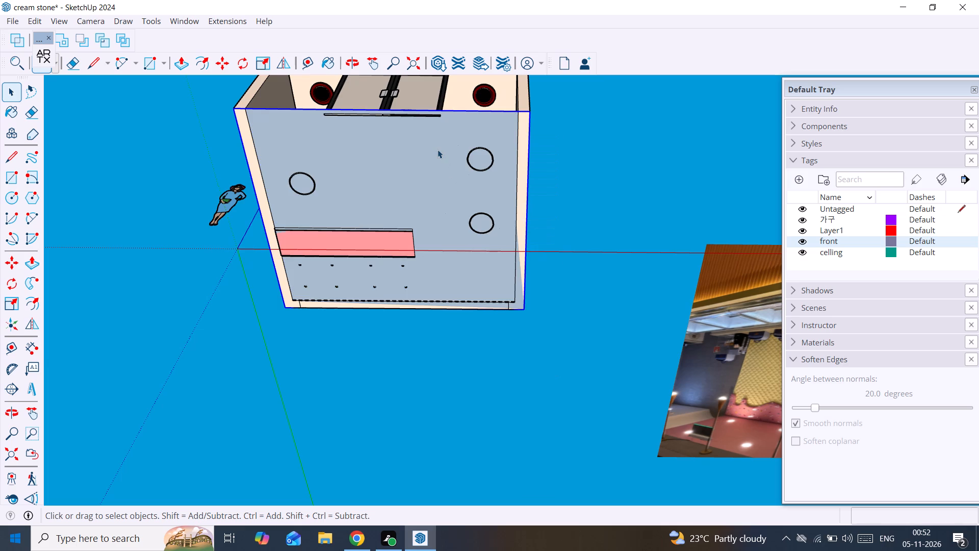
pyautogui.click(437, 149)
pyautogui.press('p')
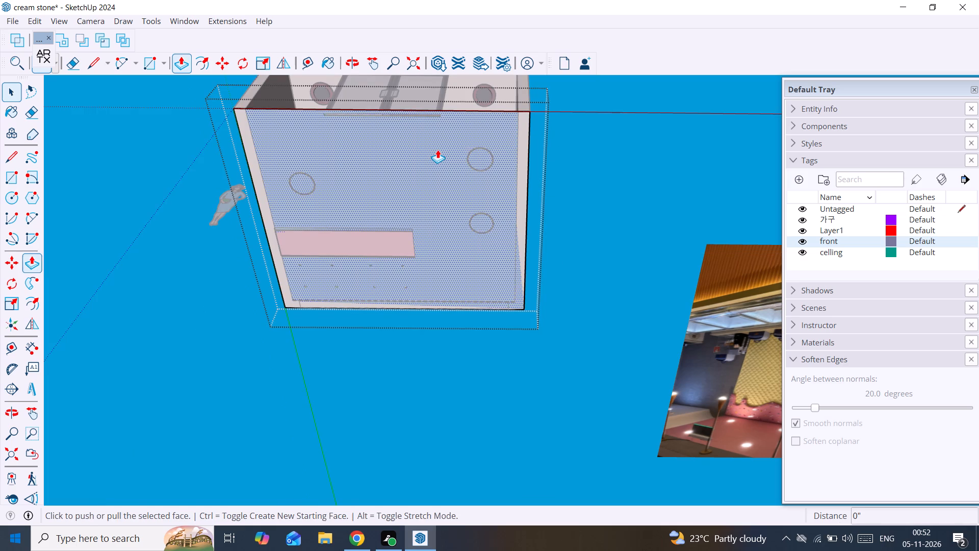
pyautogui.click(437, 149)
pyautogui.scroll(-1, 421, 180)
pyautogui.moveTo(421, 180); pyautogui.dragTo(436, 214, button='middle')
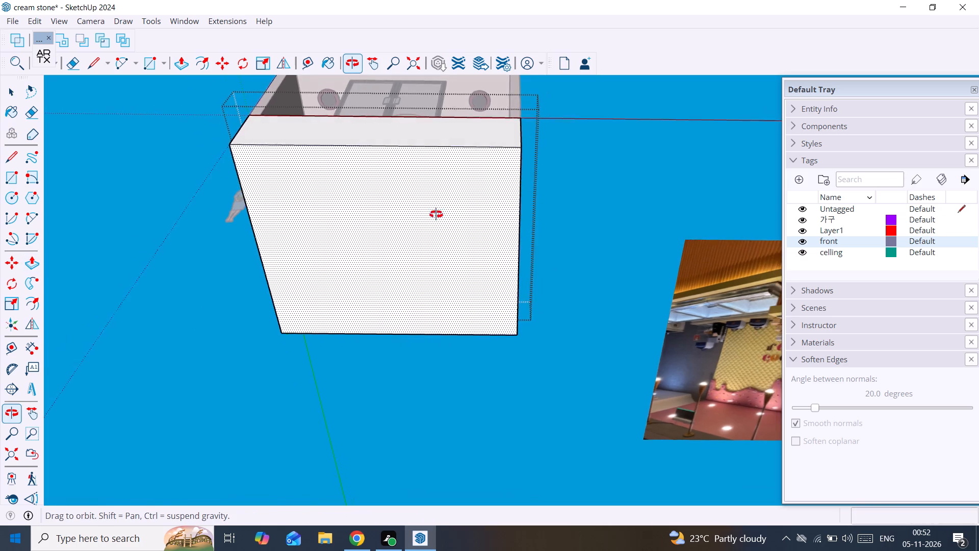
pyautogui.moveTo(436, 214); pyautogui.dragTo(501, 412, button='middle')
pyautogui.write('6"')
pyautogui.press('Return')
pyautogui.press('space')
pyautogui.click(501, 412)
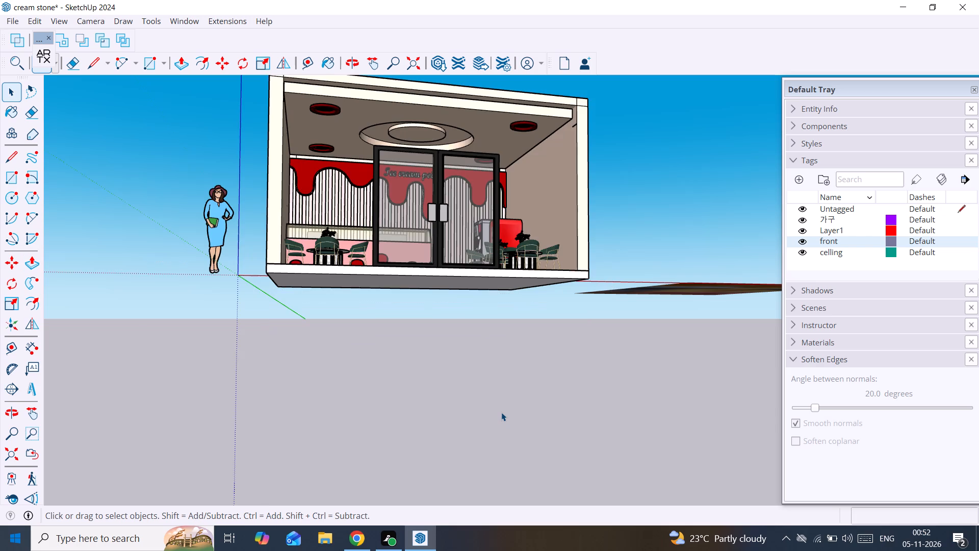
# Sample the material from the shop's side wall and paint the new floor slab with it.
pyautogui.scroll(-10, 502, 344)
pyautogui.scroll(10, 439, 312)
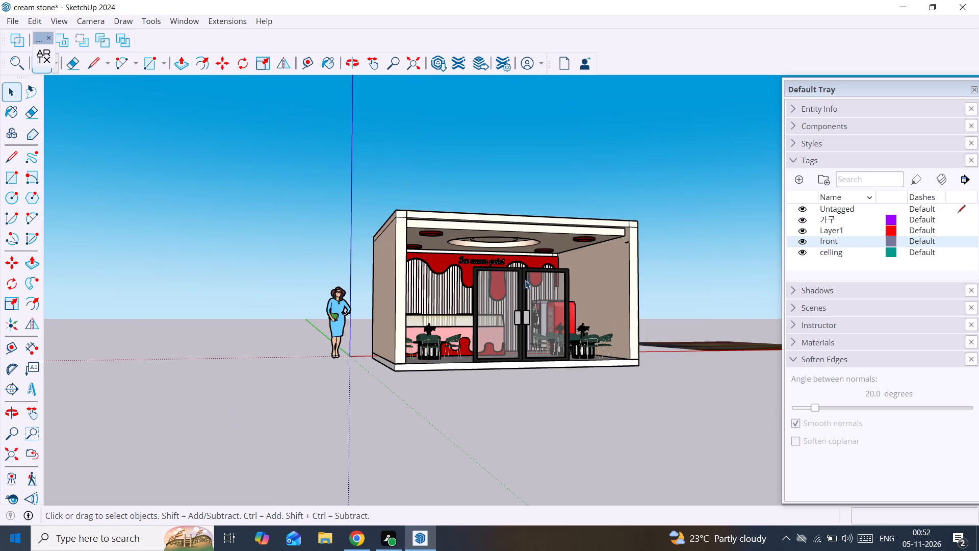
pyautogui.click(891, 167)
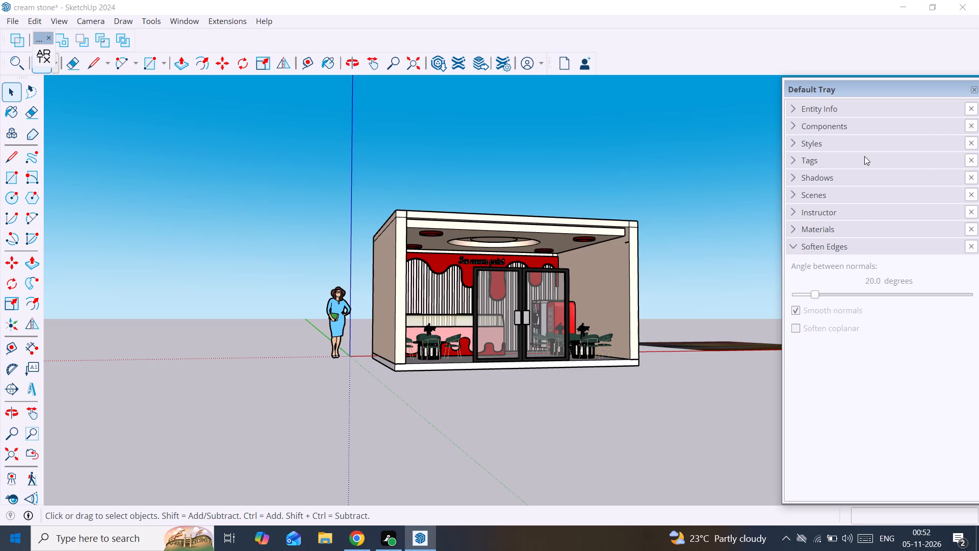
pyautogui.click(896, 228)
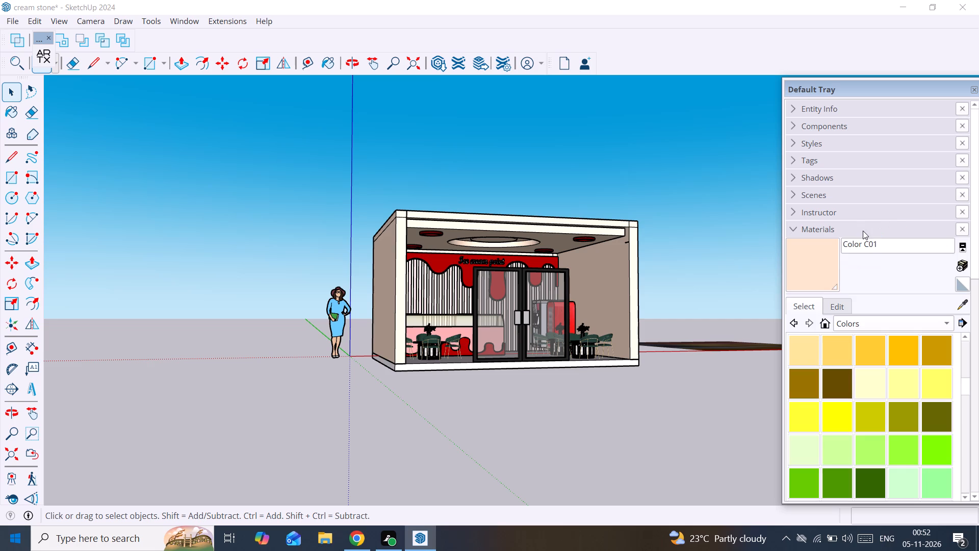
pyautogui.click(967, 300)
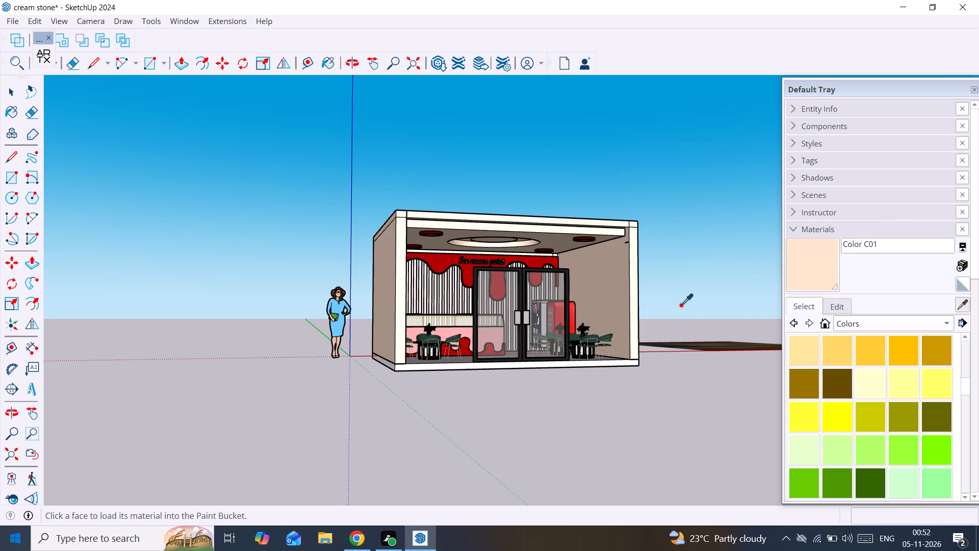
pyautogui.click(633, 290)
pyautogui.scroll(4, 614, 347)
pyautogui.moveTo(583, 409); pyautogui.dragTo(550, 483, button='middle')
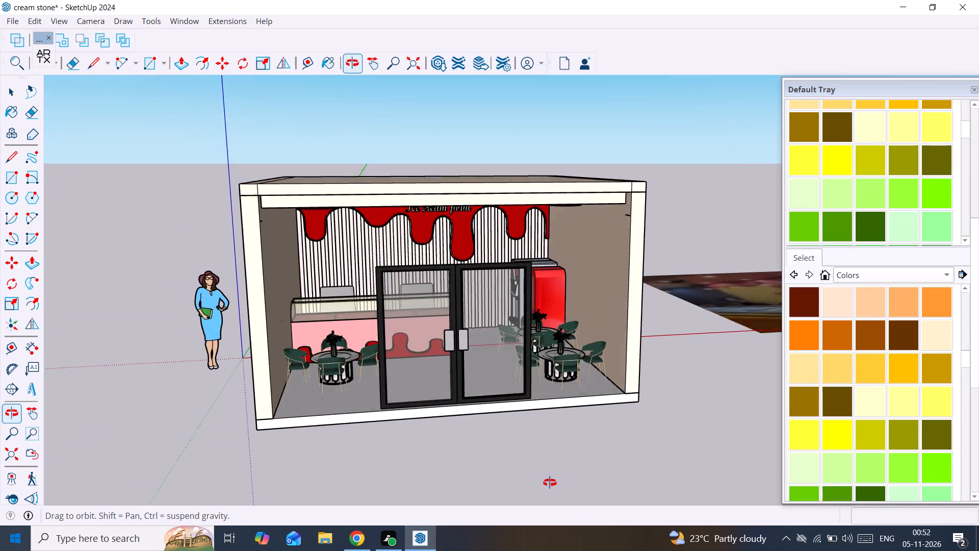
pyautogui.moveTo(550, 483); pyautogui.dragTo(457, 458, button='middle')
pyautogui.moveTo(441, 345); pyautogui.dragTo(513, 180, button='middle')
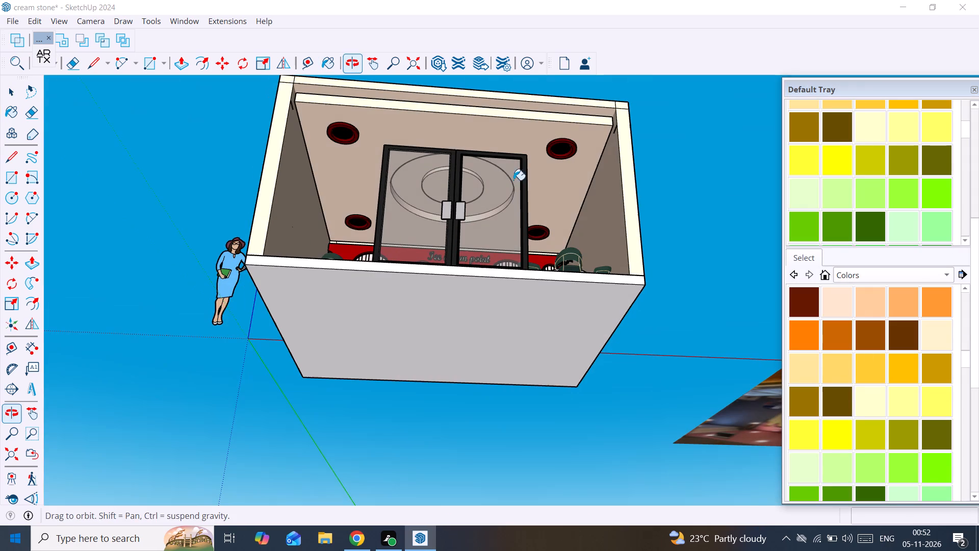
pyautogui.click(498, 326)
pyautogui.moveTo(507, 252); pyautogui.dragTo(496, 474, button='middle')
pyautogui.scroll(2, 469, 382)
pyautogui.scroll(1, 496, 352)
pyautogui.scroll(-10, 498, 346)
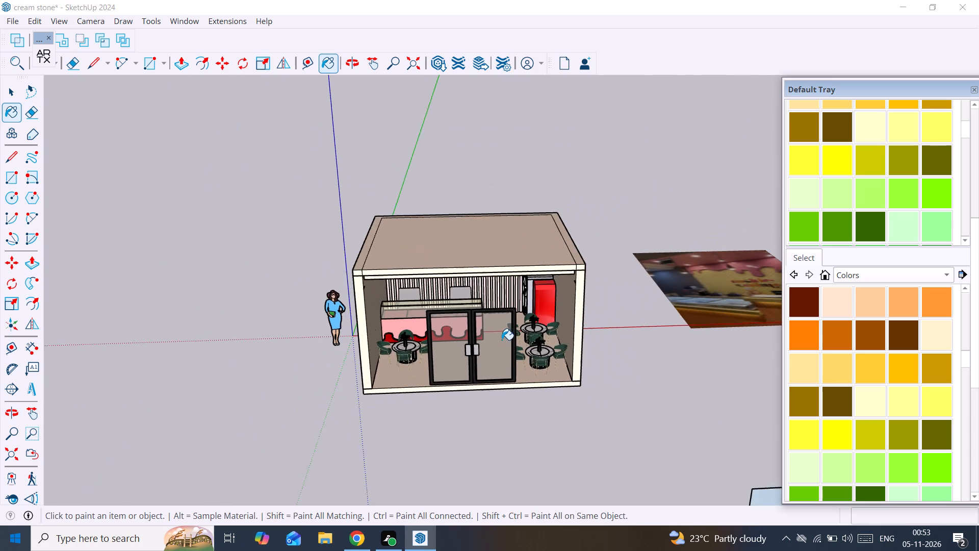
pyautogui.moveTo(533, 361); pyautogui.dragTo(624, 352, button='middle')
pyautogui.scroll(-4, 624, 352)
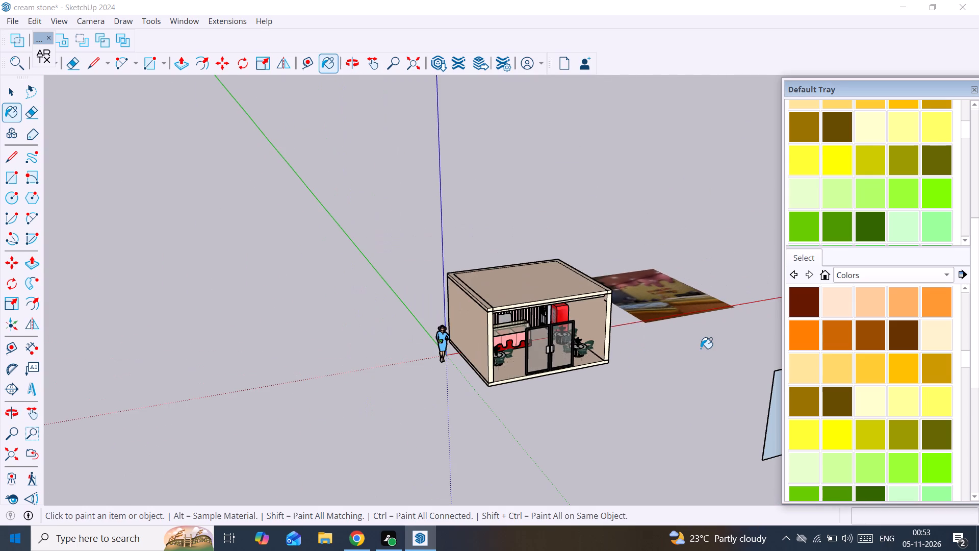
pyautogui.press('space')
# Make the pasted front wall face, with its bounding edges, into a group.
pyautogui.scroll(-4, 698, 247)
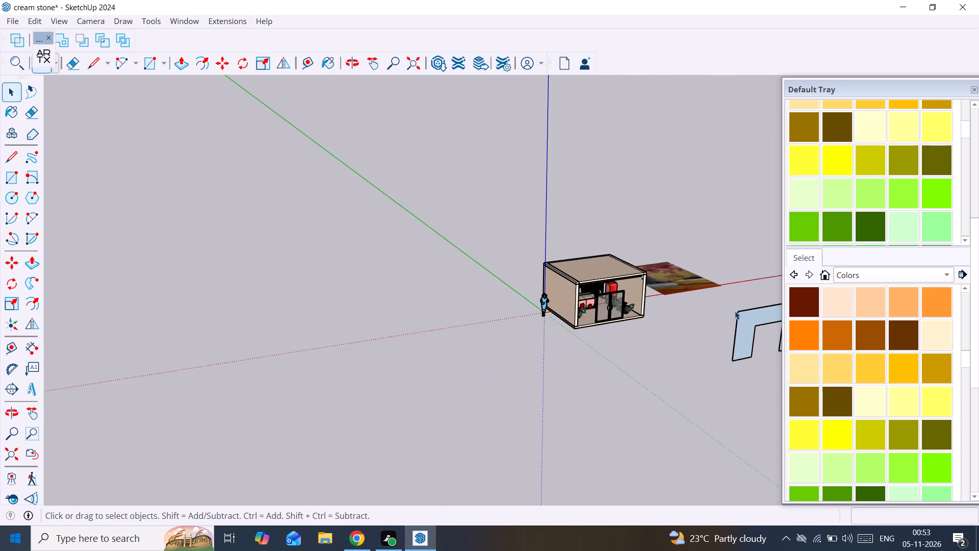
pyautogui.scroll(3, 742, 318)
pyautogui.tripleClick(745, 323)
pyautogui.click(745, 323)
pyautogui.rightClick(745, 323)
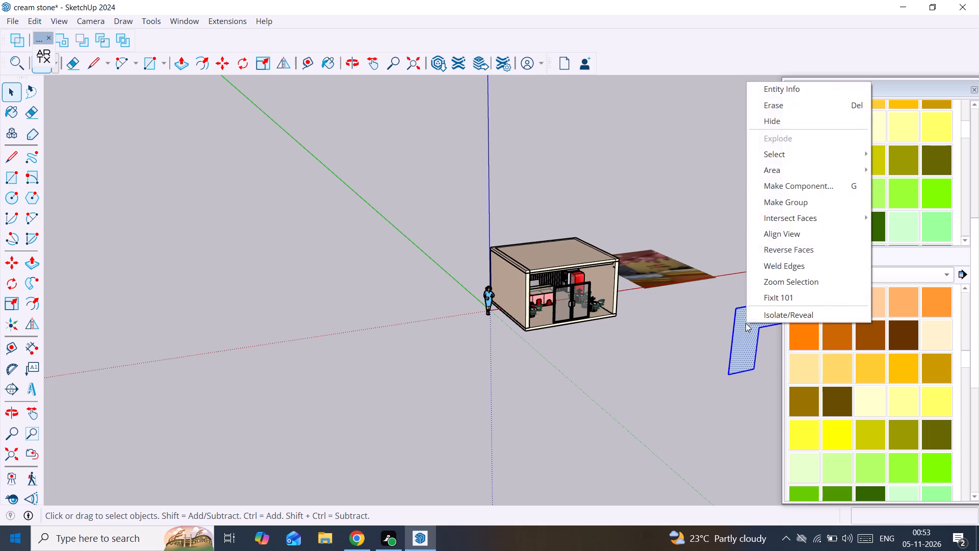
pyautogui.click(803, 206)
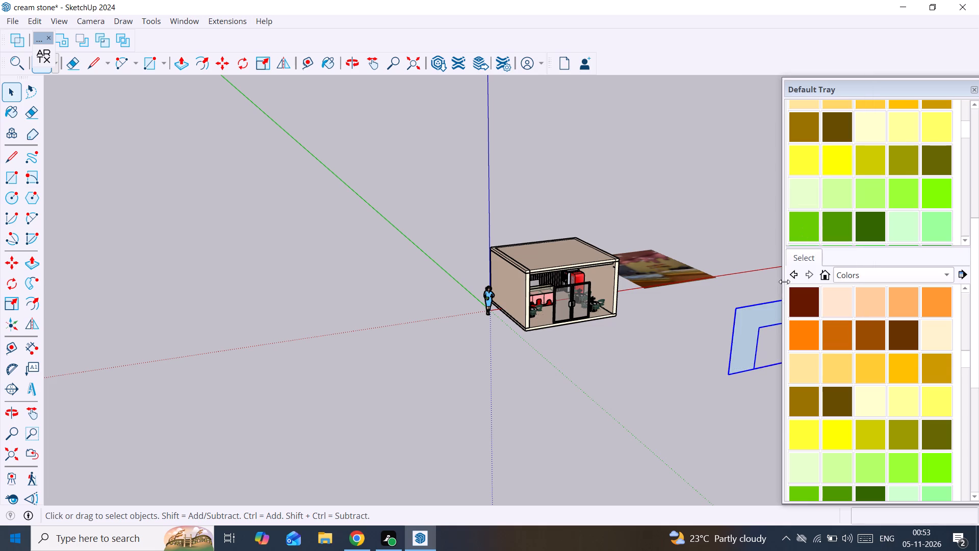
# Move the front wall group by its lower corner onto the inner bottom corner of the shop's open front.
pyautogui.press('m')
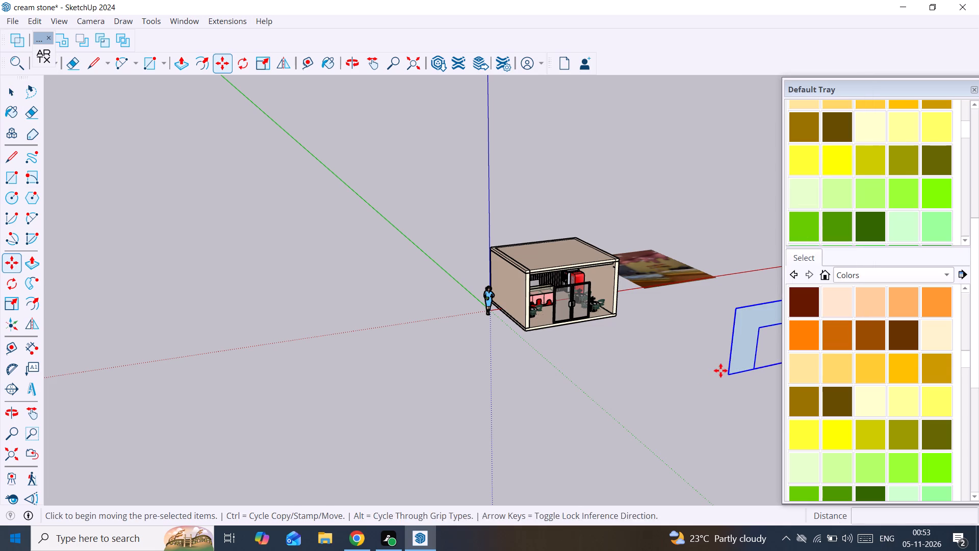
pyautogui.click(729, 374)
pyautogui.scroll(3, 521, 352)
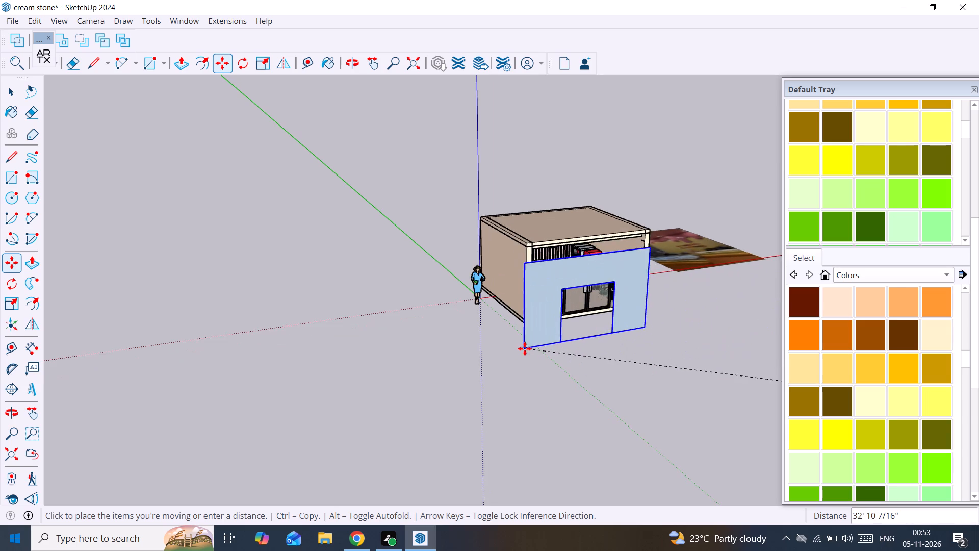
pyautogui.scroll(7, 525, 337)
pyautogui.moveTo(533, 285); pyautogui.dragTo(597, 309, button='middle')
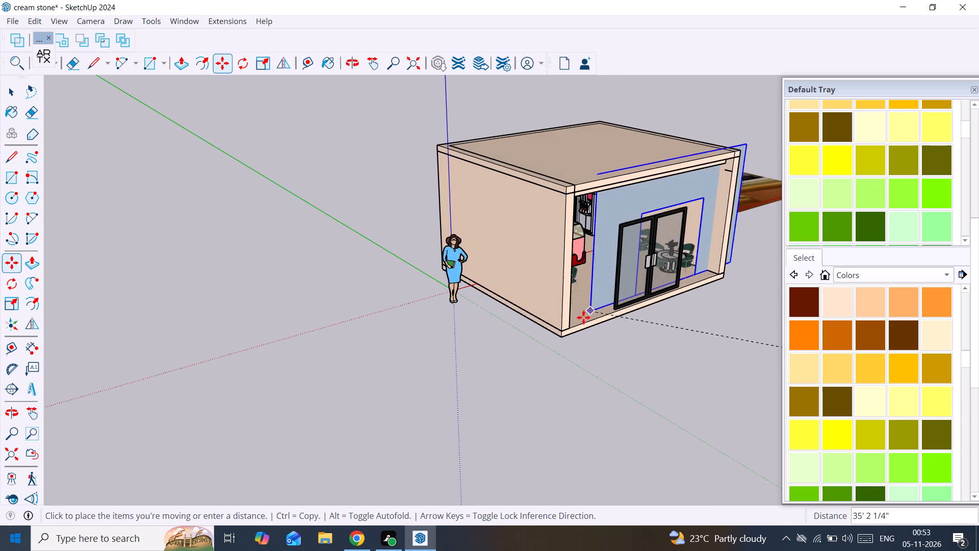
pyautogui.scroll(3, 576, 323)
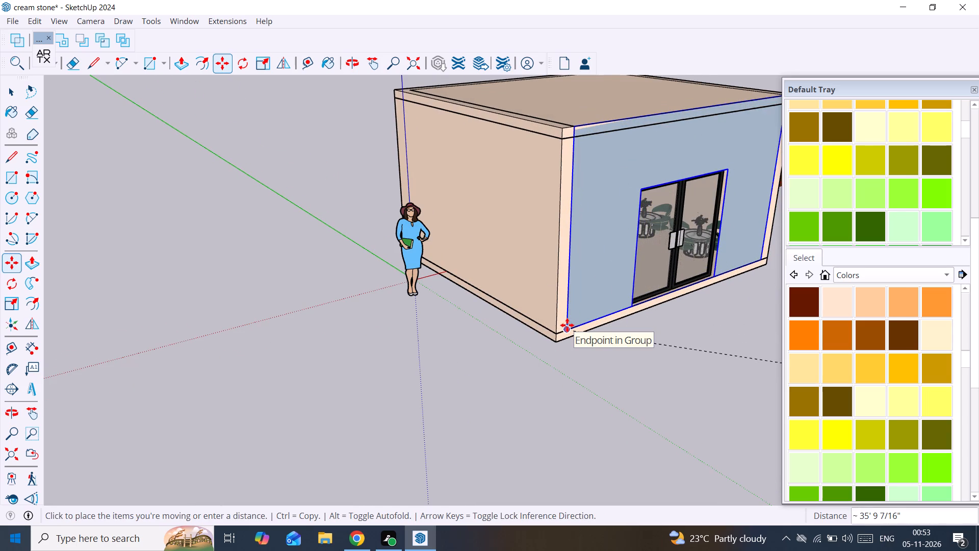
pyautogui.click(567, 325)
pyautogui.scroll(-3, 614, 246)
pyautogui.scroll(6, 614, 246)
pyautogui.moveTo(600, 232); pyautogui.dragTo(544, 230, button='middle')
# Inside the front wall group, push/pull the wall face 9" outward to give it thickness, and leave the group.
pyautogui.press('space')
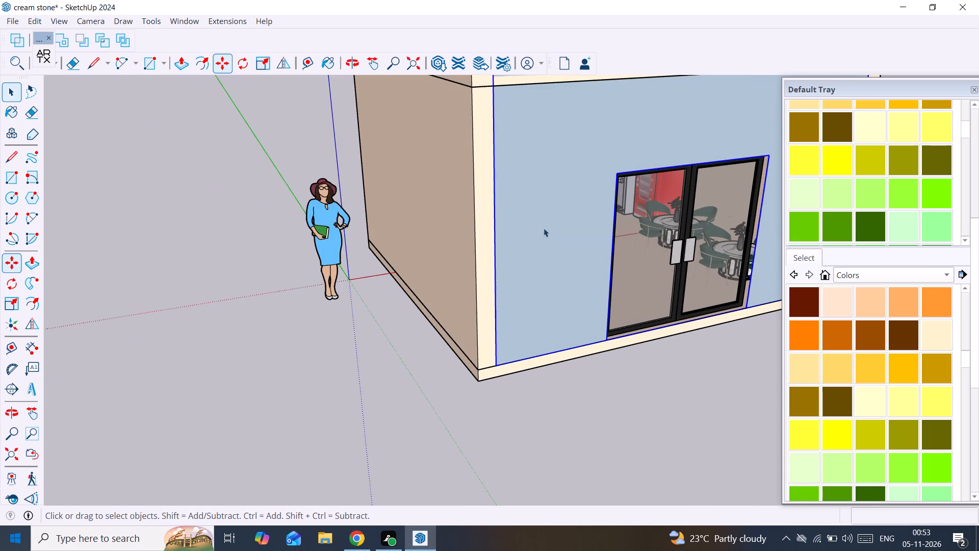
pyautogui.tripleClick(544, 228)
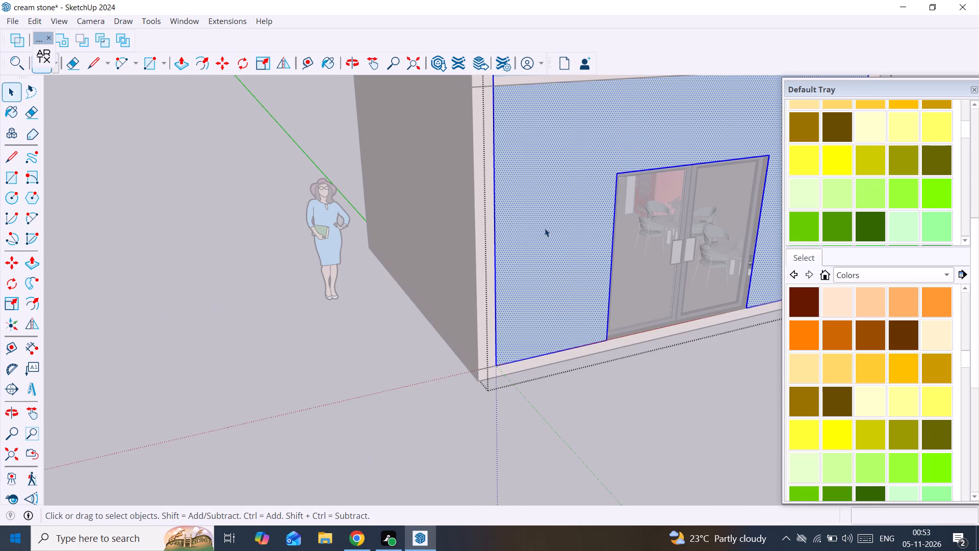
pyautogui.press('p')
pyautogui.click(545, 228)
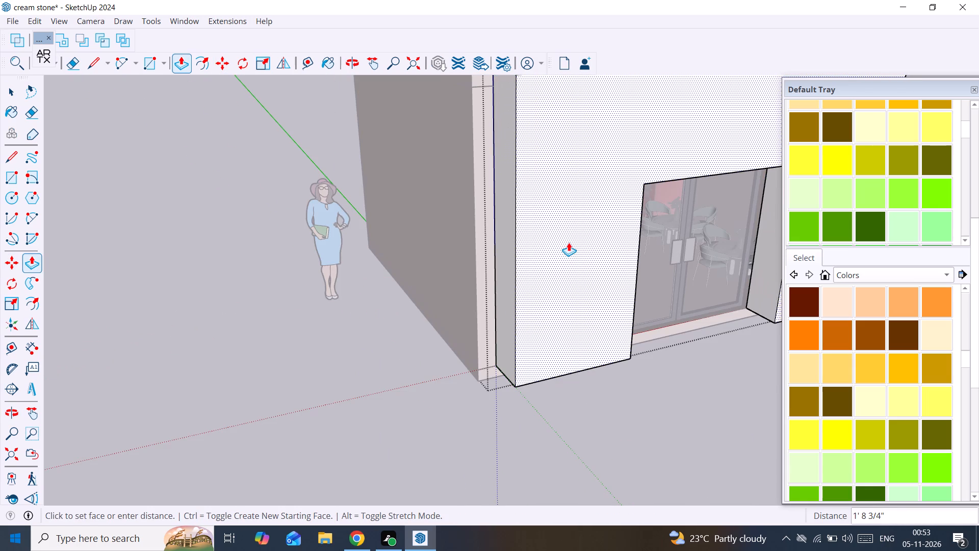
pyautogui.write('9"')
pyautogui.press('Return')
pyautogui.press('space')
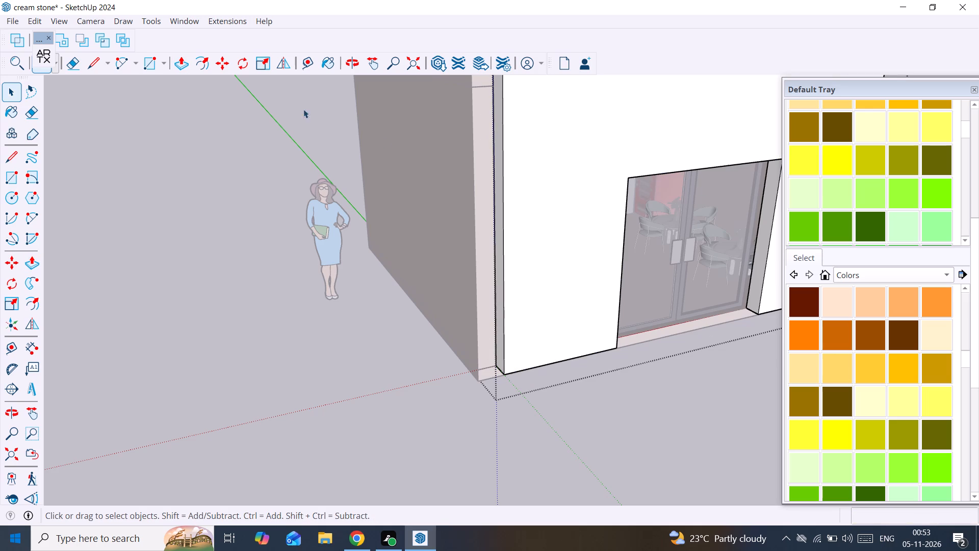
pyautogui.click(226, 126)
# Sample the material from the shop's side wall and paint the front wall group with it.
pyautogui.scroll(-7, 562, 279)
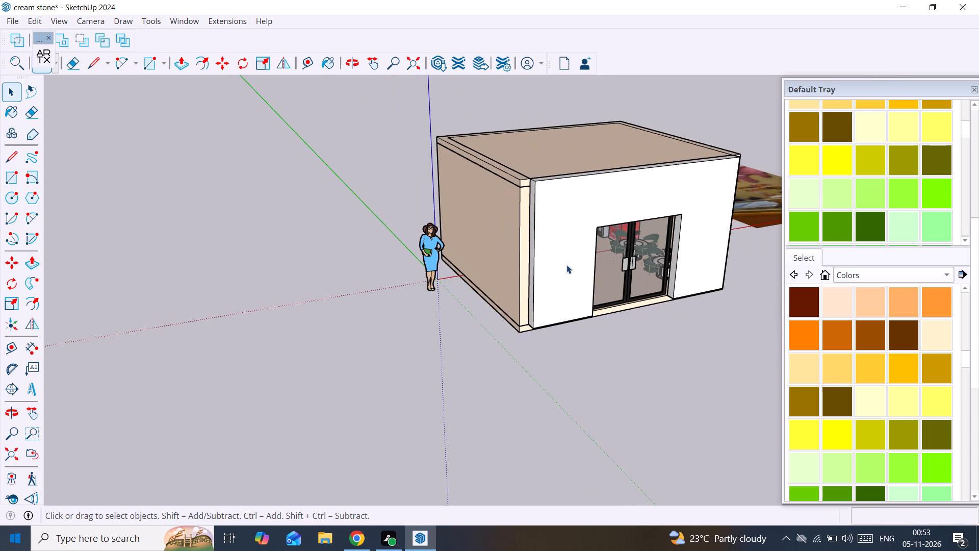
pyautogui.moveTo(566, 265); pyautogui.dragTo(650, 242, button='middle')
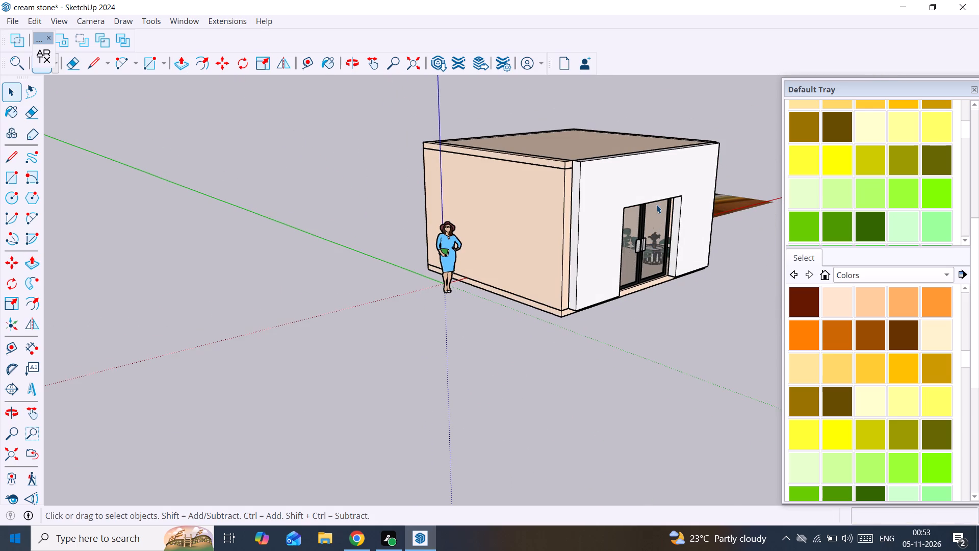
pyautogui.scroll(2, 632, 227)
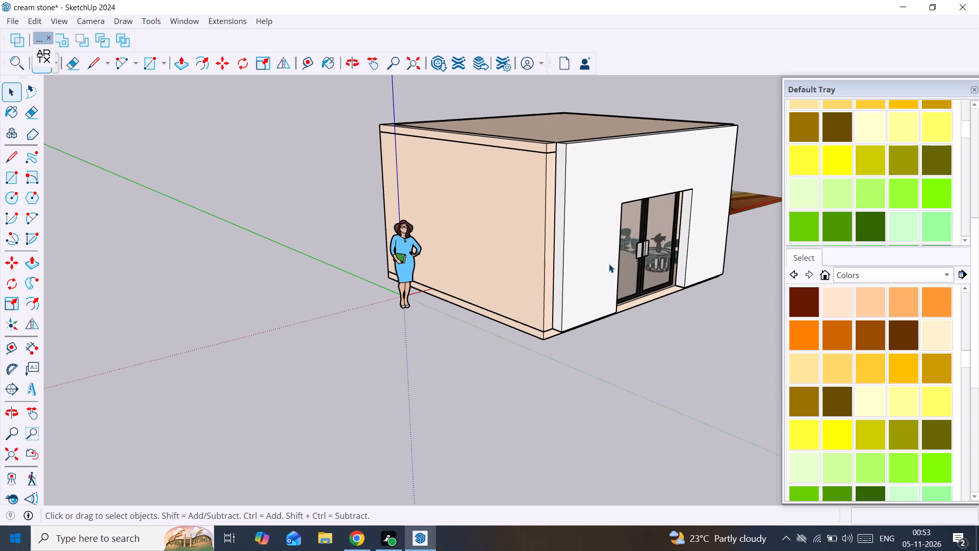
pyautogui.scroll(2, 592, 277)
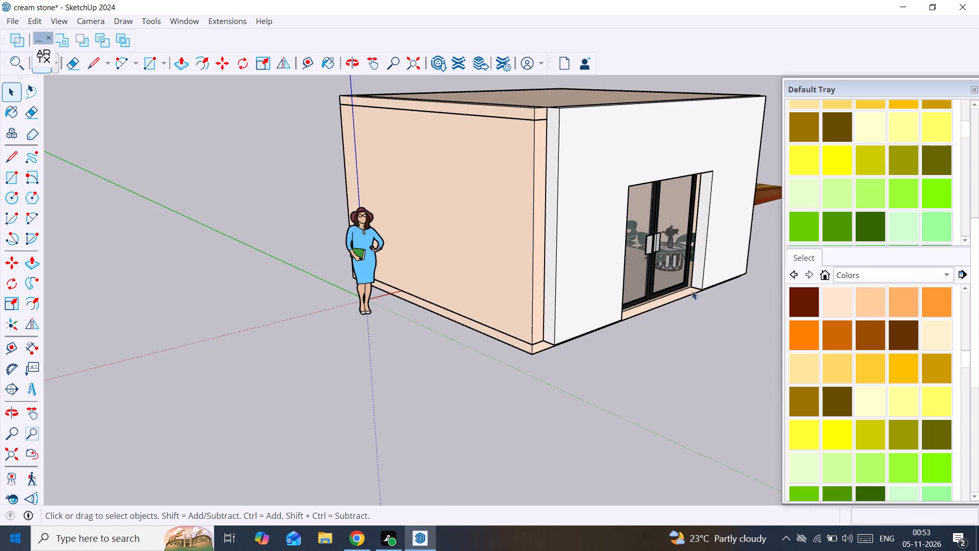
pyautogui.click(596, 204)
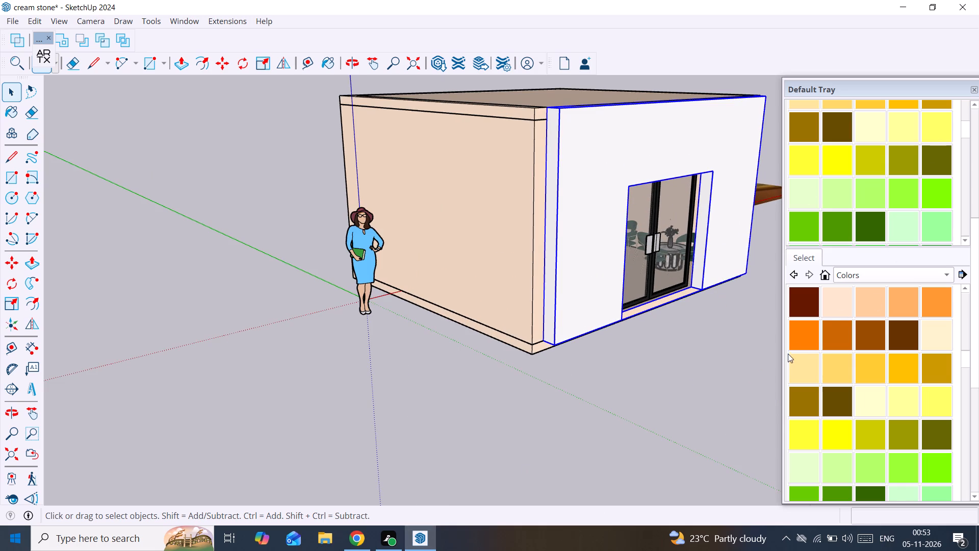
pyautogui.scroll(3, 815, 323)
pyautogui.scroll(7, 978, 177)
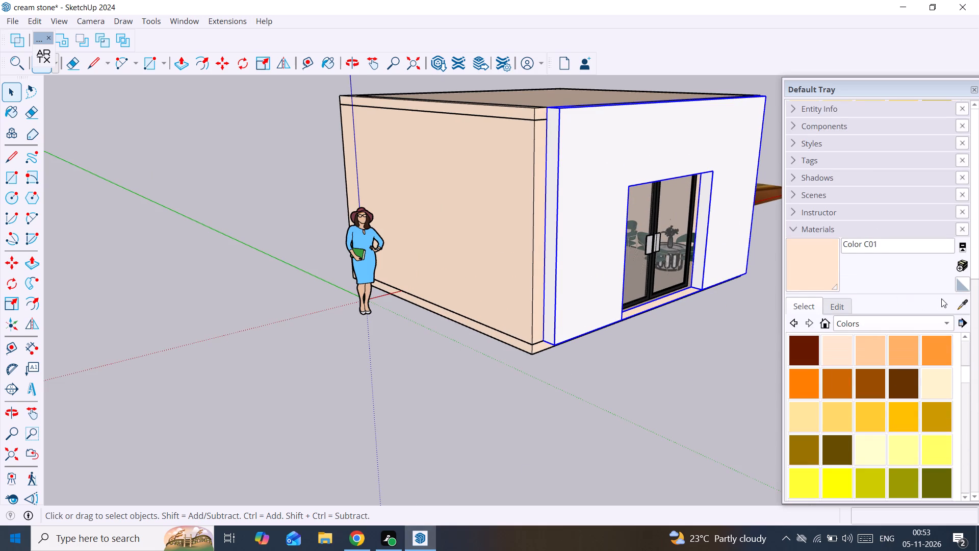
pyautogui.click(966, 303)
pyautogui.click(489, 222)
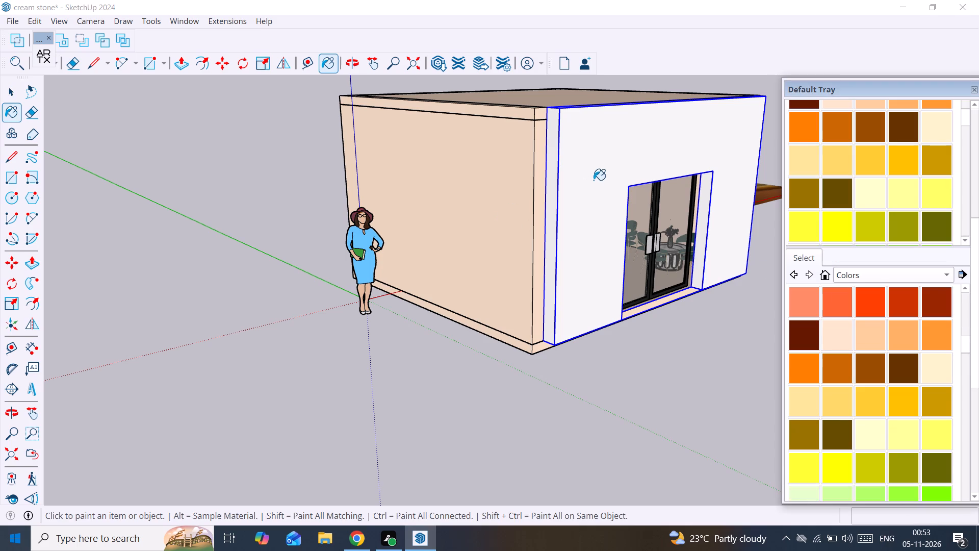
pyautogui.click(594, 180)
pyautogui.press('space')
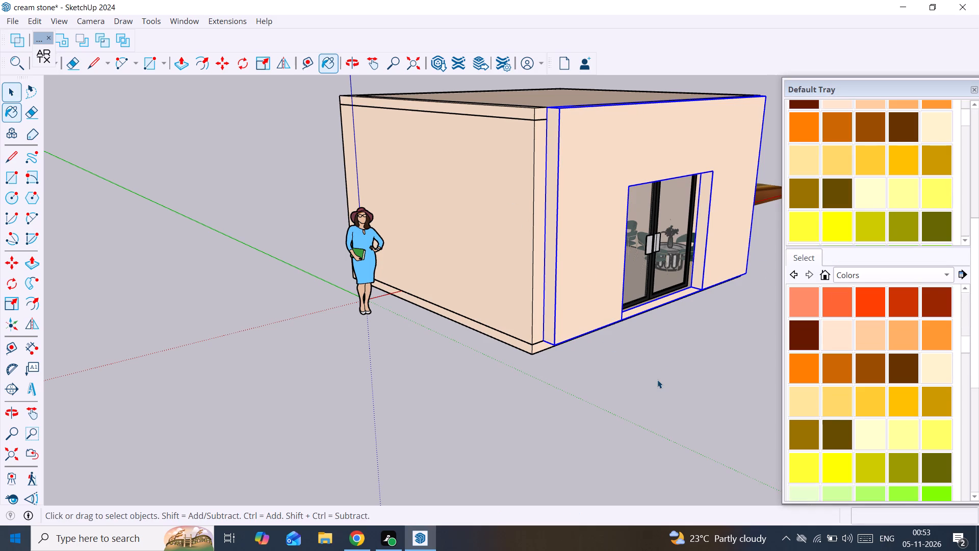
# Move the front wall group back 9" so its outer face sits flush with the shop's front edges.
pyautogui.scroll(3, 636, 357)
pyautogui.moveTo(617, 302); pyautogui.dragTo(572, 324, button='middle')
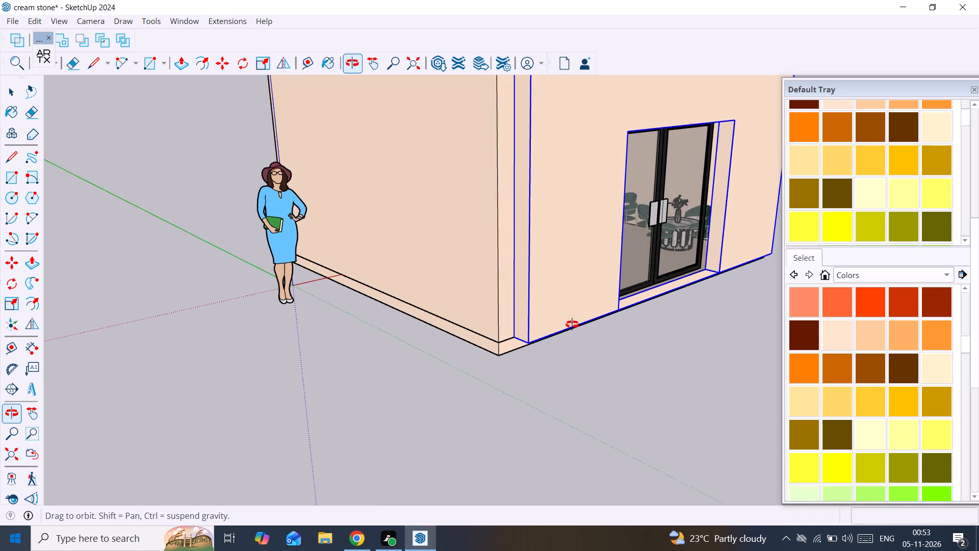
pyautogui.moveTo(572, 324); pyautogui.dragTo(676, 322, button='middle')
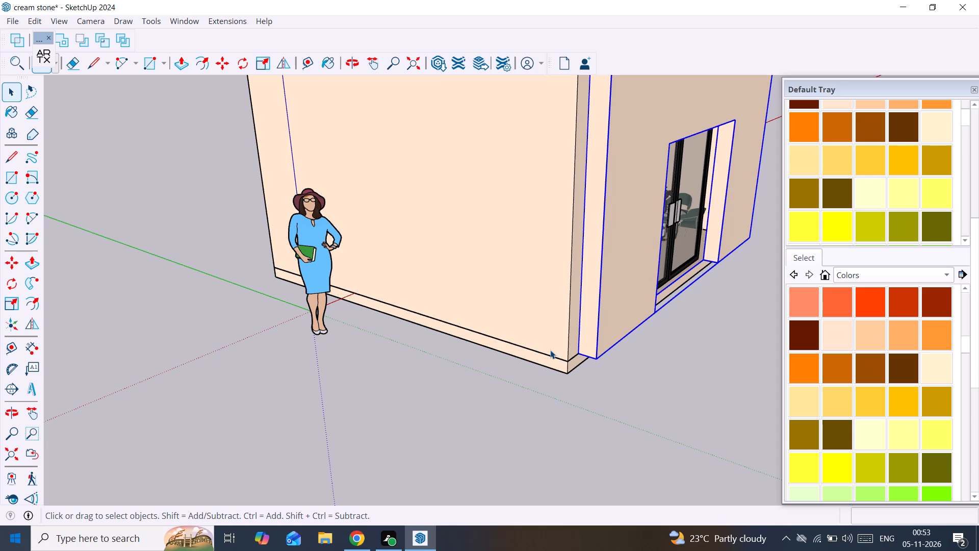
pyautogui.press('m')
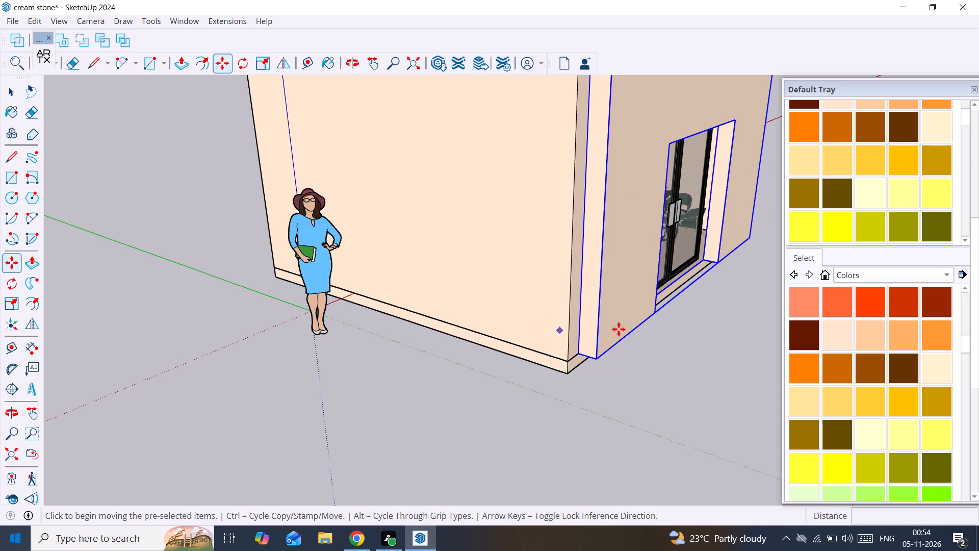
pyautogui.click(599, 360)
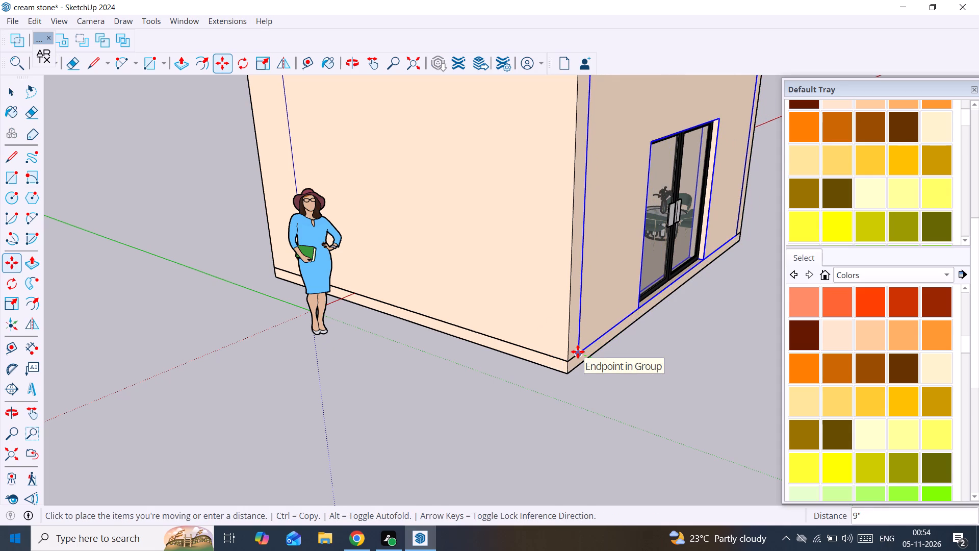
pyautogui.click(578, 352)
pyautogui.scroll(-3, 602, 318)
pyautogui.moveTo(594, 309); pyautogui.dragTo(442, 359, button='middle')
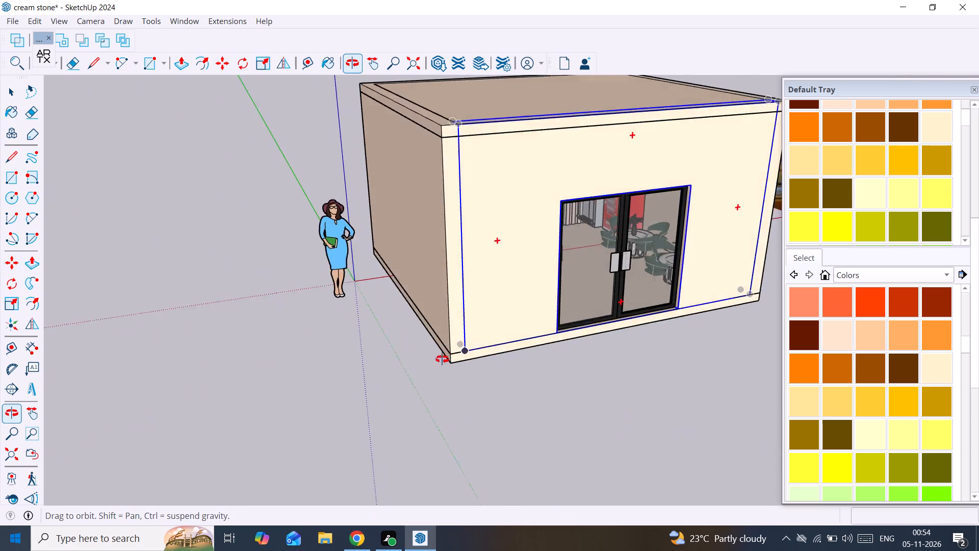
pyautogui.moveTo(442, 359); pyautogui.dragTo(505, 226, button='middle')
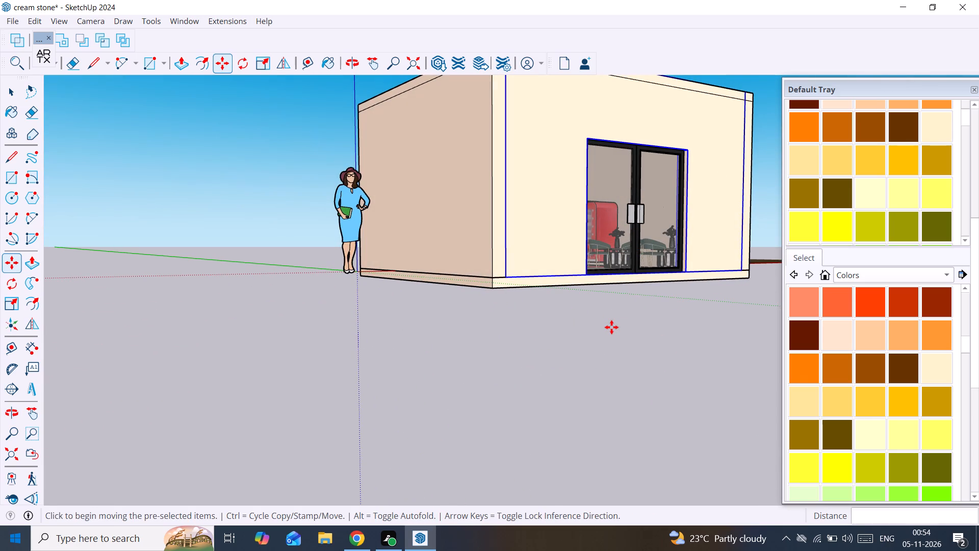
pyautogui.press('space')
pyautogui.press('space')
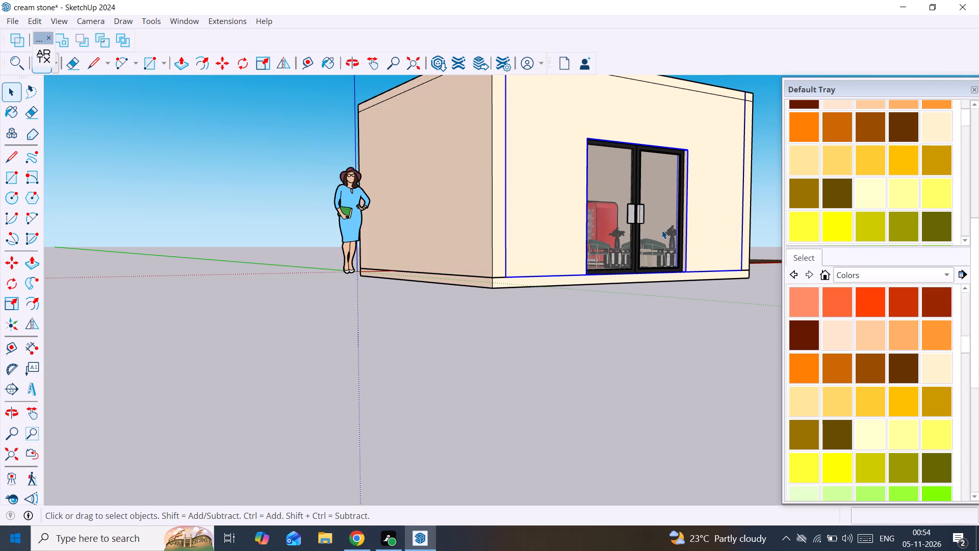
# Make the front wall and the glass double door into one group, and clear the selection.
pyautogui.keyDown('ctrl'); pyautogui.click(660, 230); pyautogui.keyUp('ctrl')
pyautogui.rightClick(558, 199)
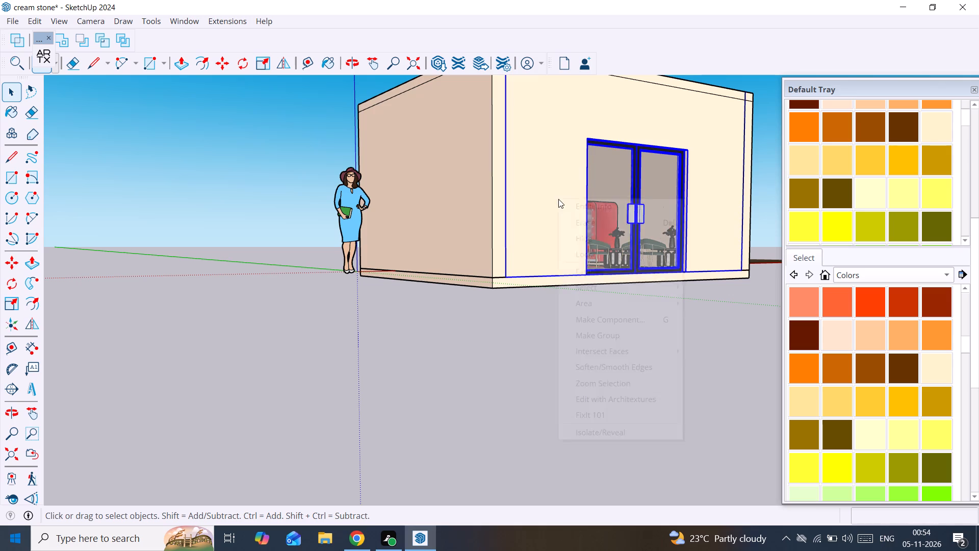
pyautogui.click(620, 330)
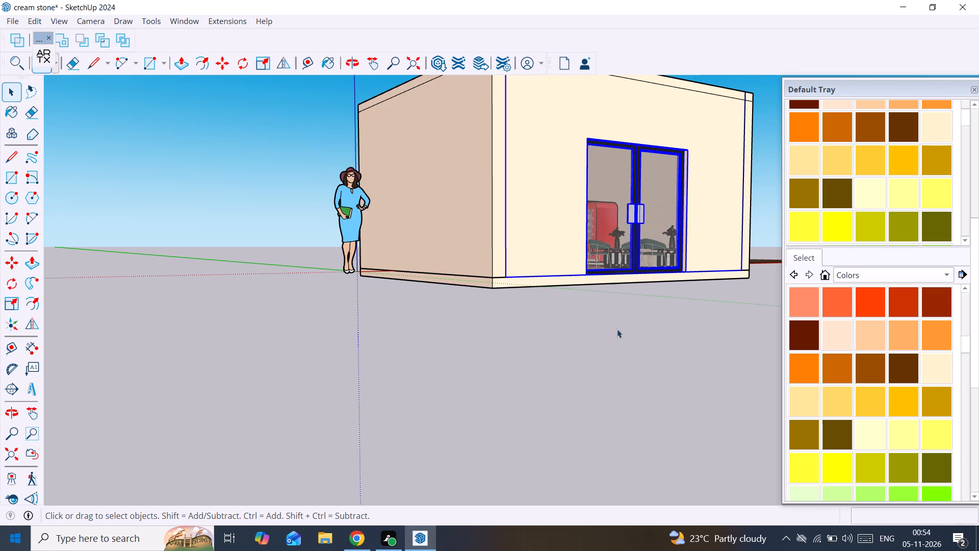
pyautogui.scroll(3, 552, 192)
pyautogui.doubleClick(548, 193)
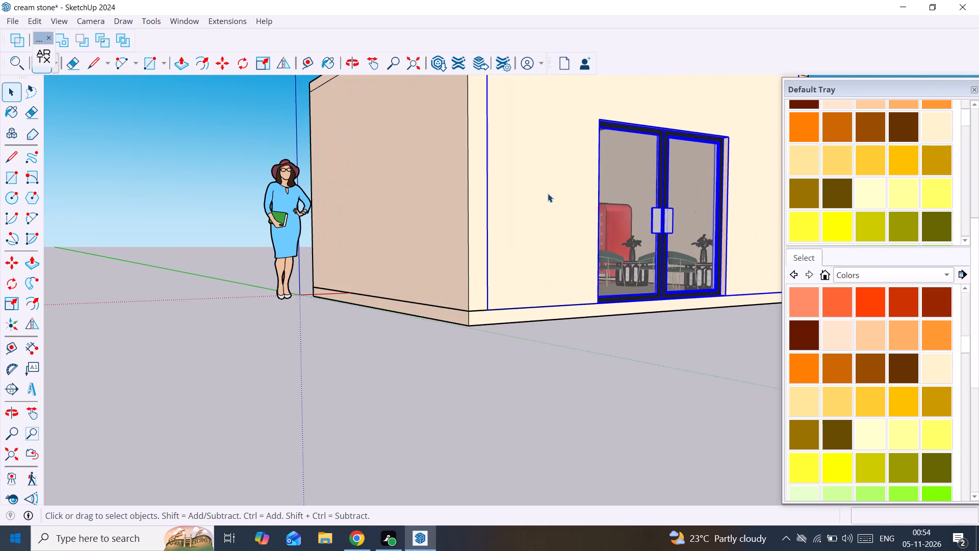
pyautogui.scroll(-4, 573, 332)
pyautogui.click(576, 362)
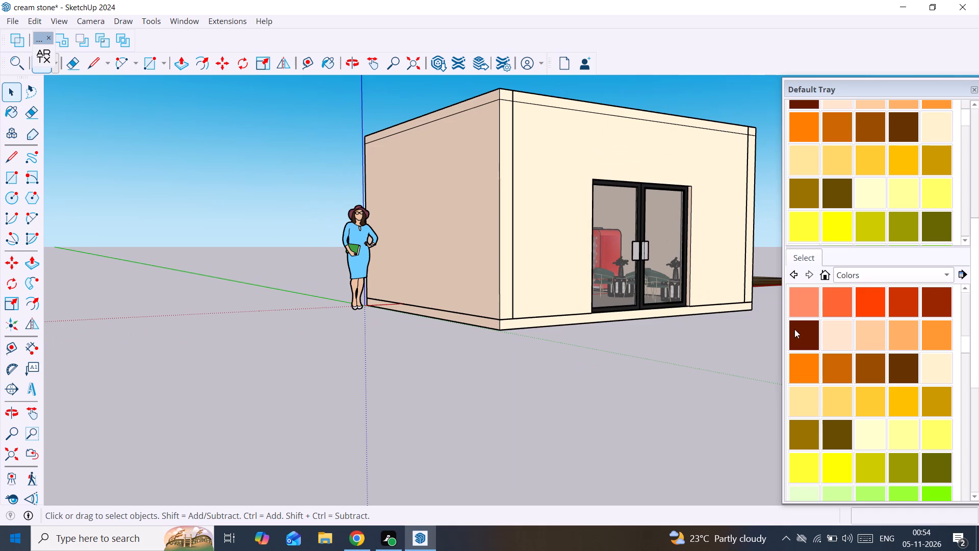
# Open the tag list and add a tag folder holding the front tag.
pyautogui.scroll(12, 958, 187)
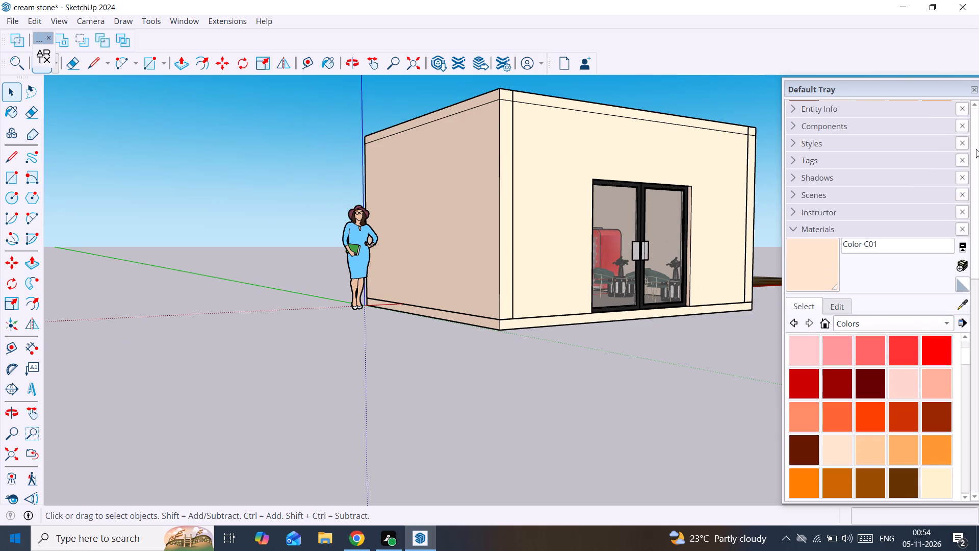
pyautogui.click(921, 156)
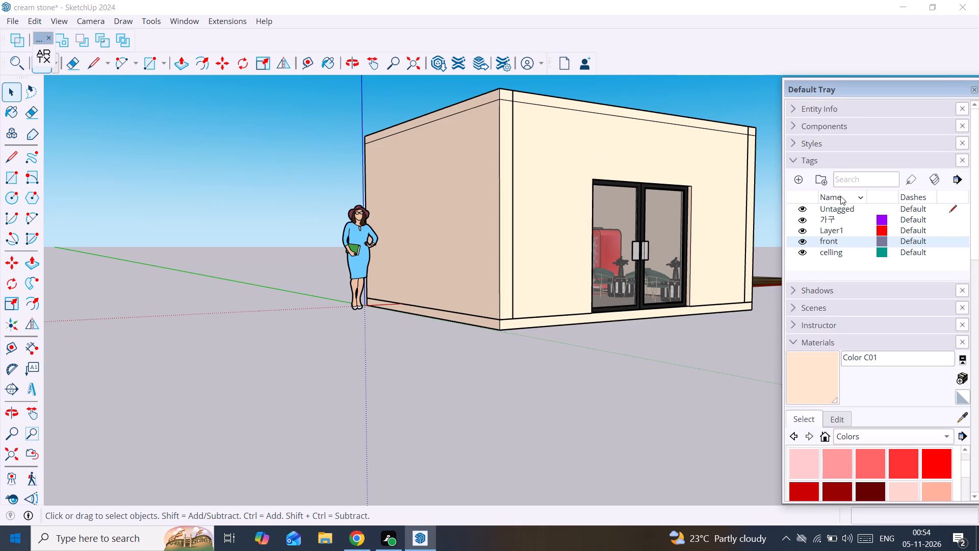
pyautogui.click(821, 179)
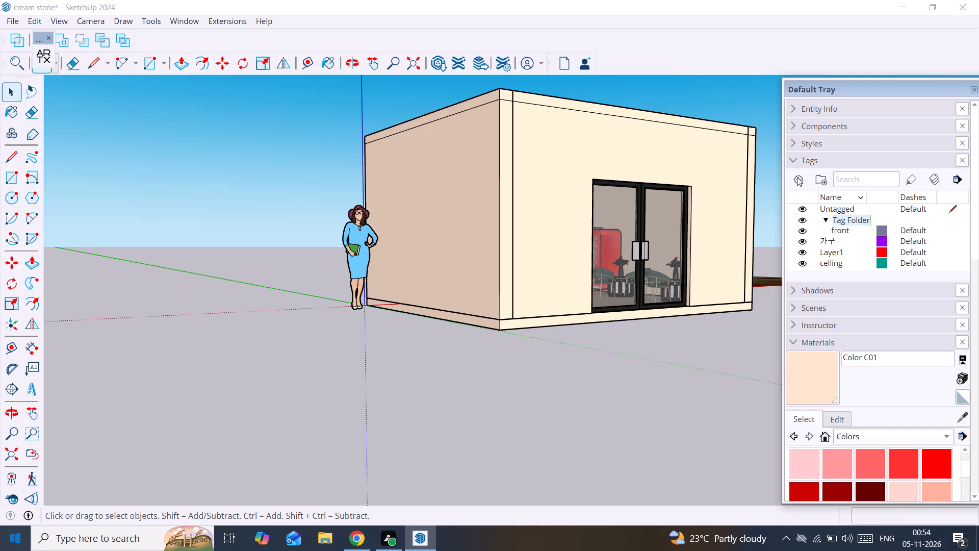
# Add a new tag named fnt wall.
pyautogui.click(797, 177)
pyautogui.press('BackSpace')
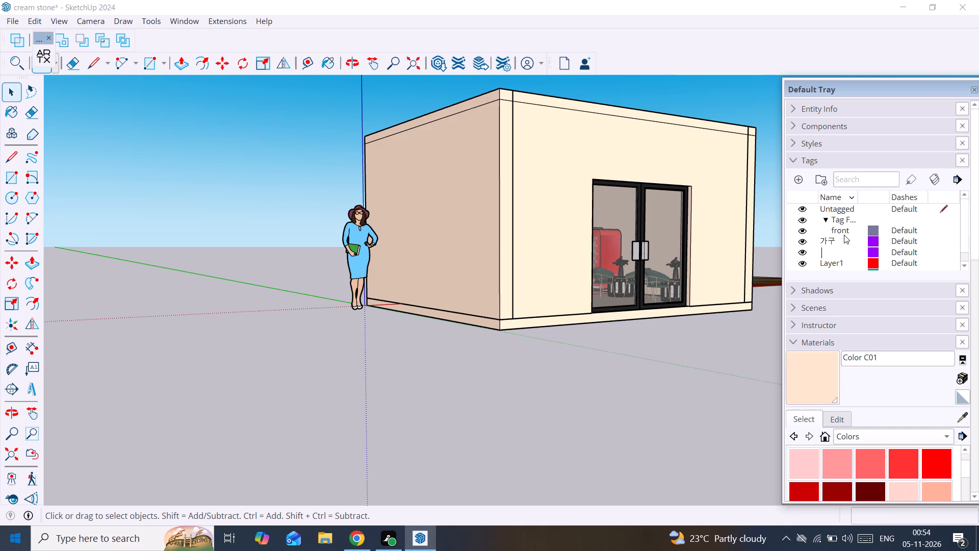
pyautogui.scroll(-2, 822, 192)
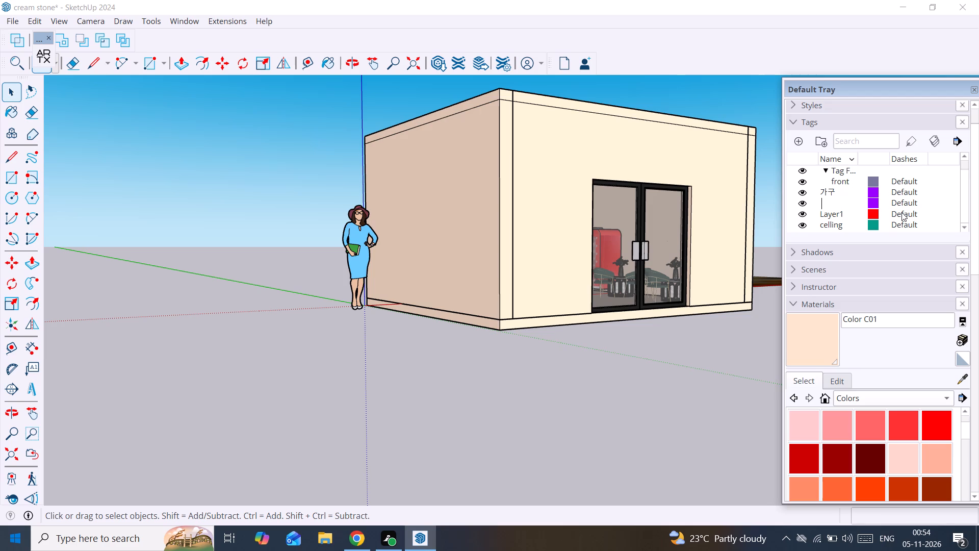
pyautogui.press('f')
pyautogui.write('nt w')
pyautogui.write('all')
pyautogui.click(854, 201)
pyautogui.click(849, 202)
# Apply the fnt wall tag to the group holding the front wall and the glass double door.
pyautogui.click(731, 373)
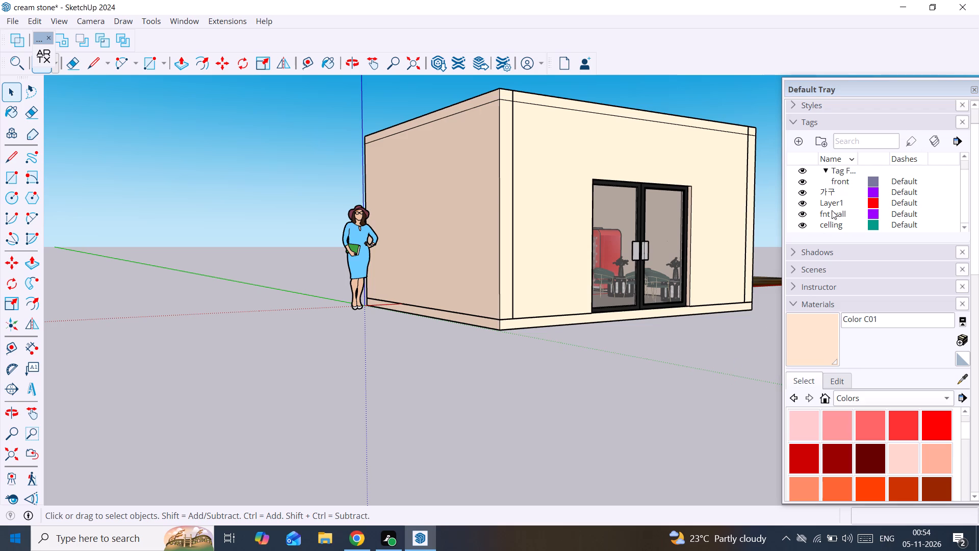
pyautogui.click(833, 210)
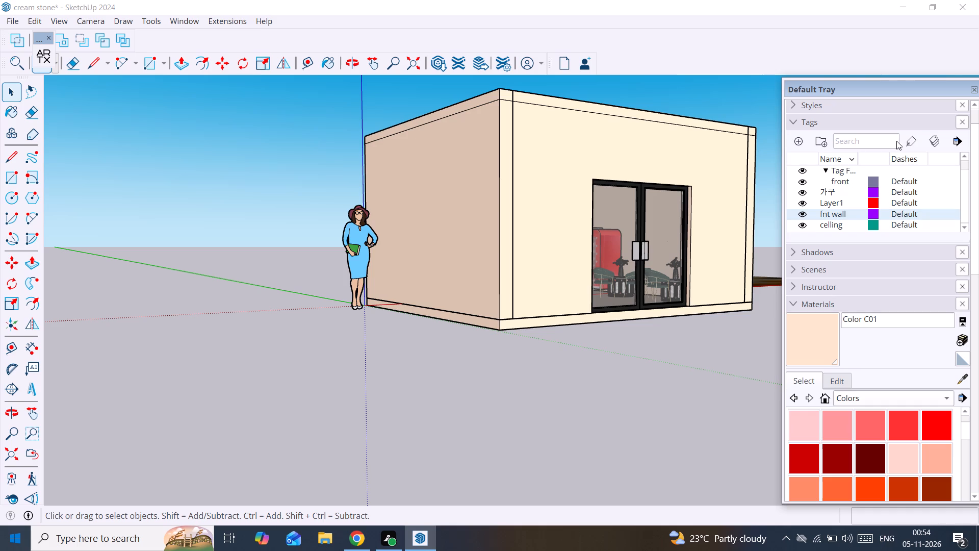
pyautogui.click(907, 141)
pyautogui.click(558, 182)
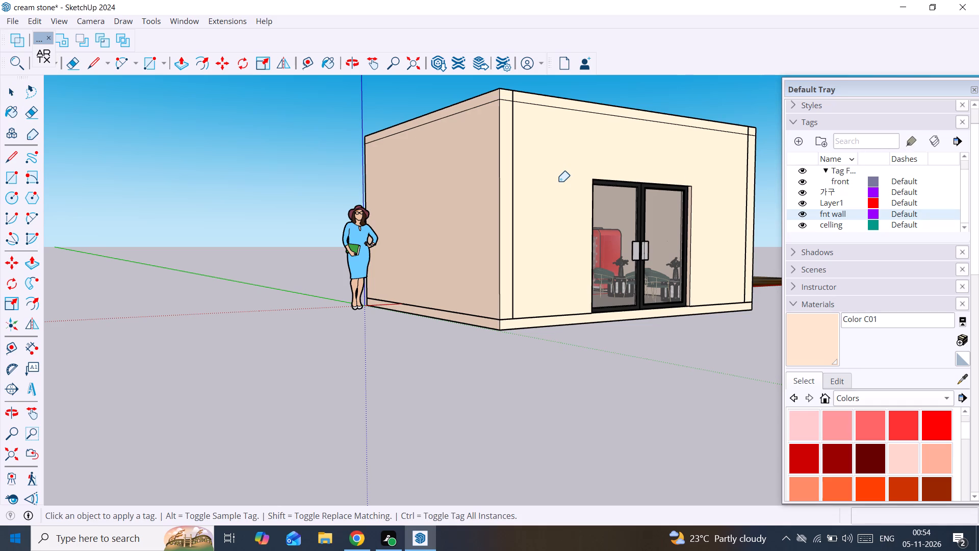
pyautogui.click(558, 182)
# Hide the fnt wall tag to open the shop's front and expose the furnished interior.
pyautogui.click(802, 217)
pyautogui.moveTo(582, 282); pyautogui.dragTo(471, 322, button='middle')
pyautogui.scroll(2, 500, 305)
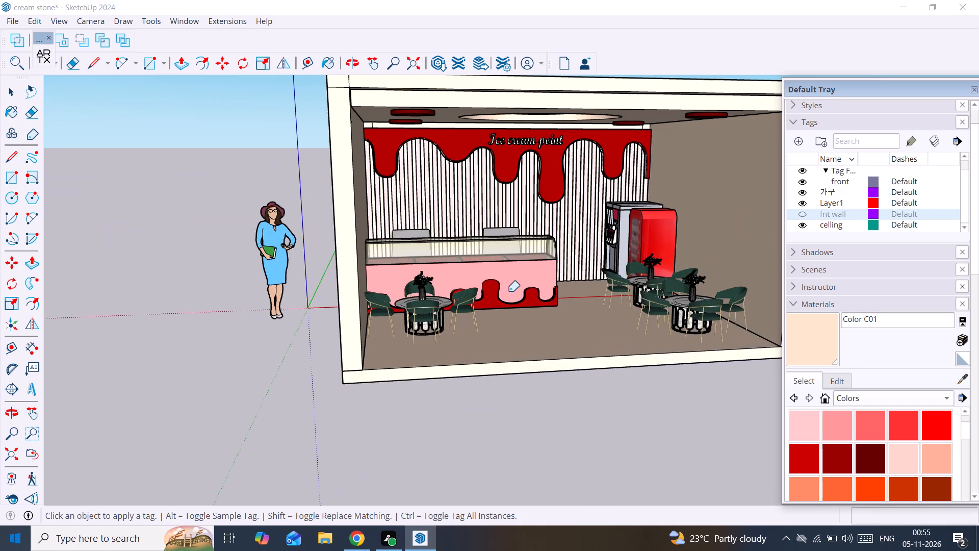
pyautogui.moveTo(606, 327); pyautogui.dragTo(517, 284, button='middle')
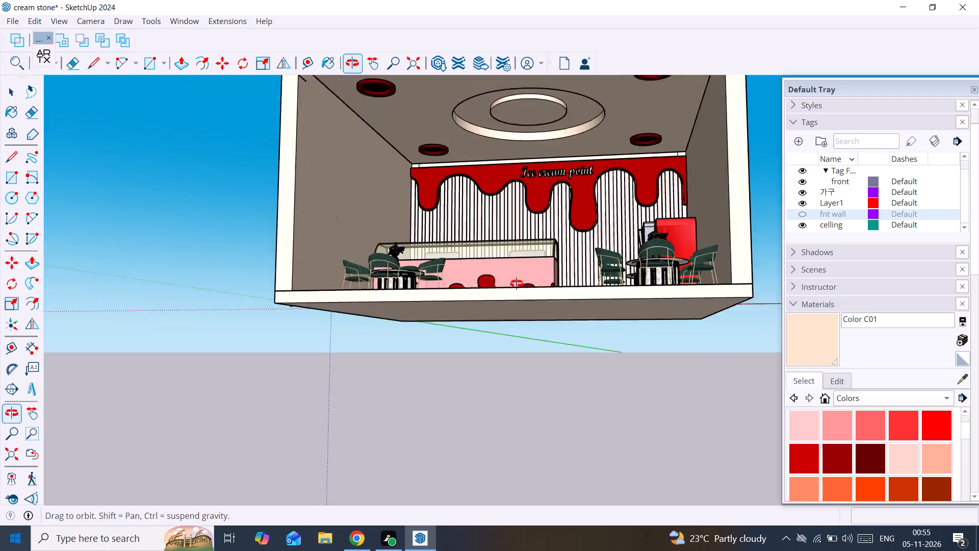
pyautogui.moveTo(517, 284); pyautogui.dragTo(524, 340, button='middle')
pyautogui.scroll(-5, 524, 340)
pyautogui.moveTo(369, 327); pyautogui.dragTo(639, 320, button='middle')
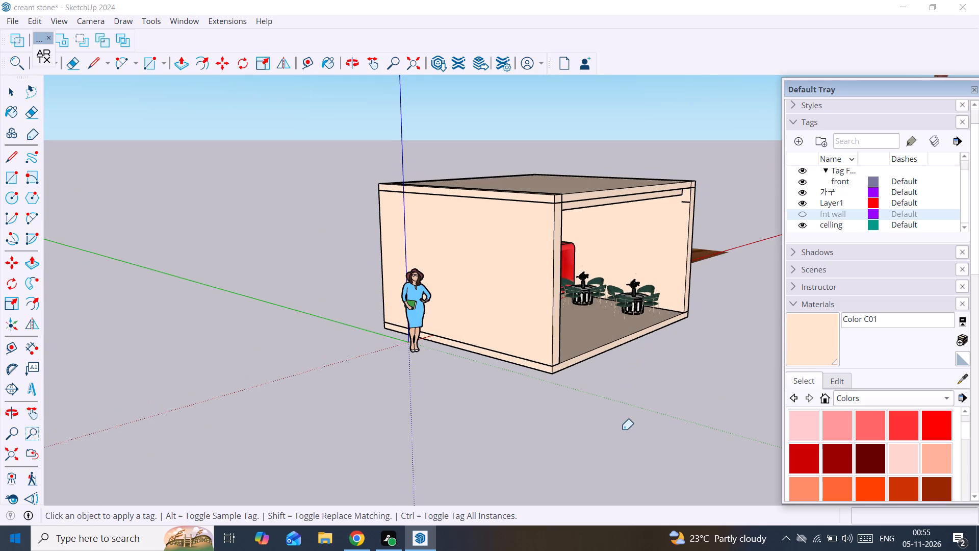
pyautogui.press('space')
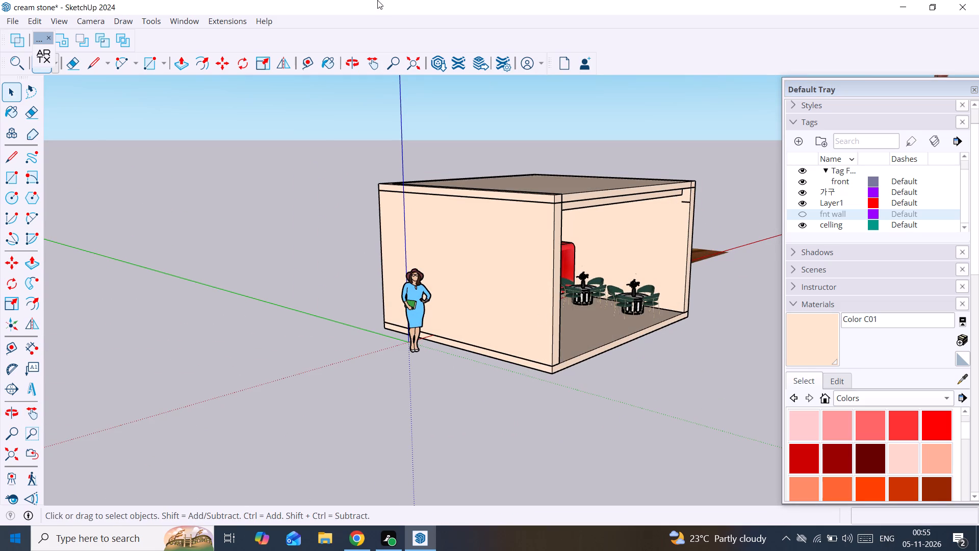
# Examine the false ceiling with its ring lights and the back wall's red drip panel with the Ice cream point sign.
pyautogui.scroll(4, 709, 242)
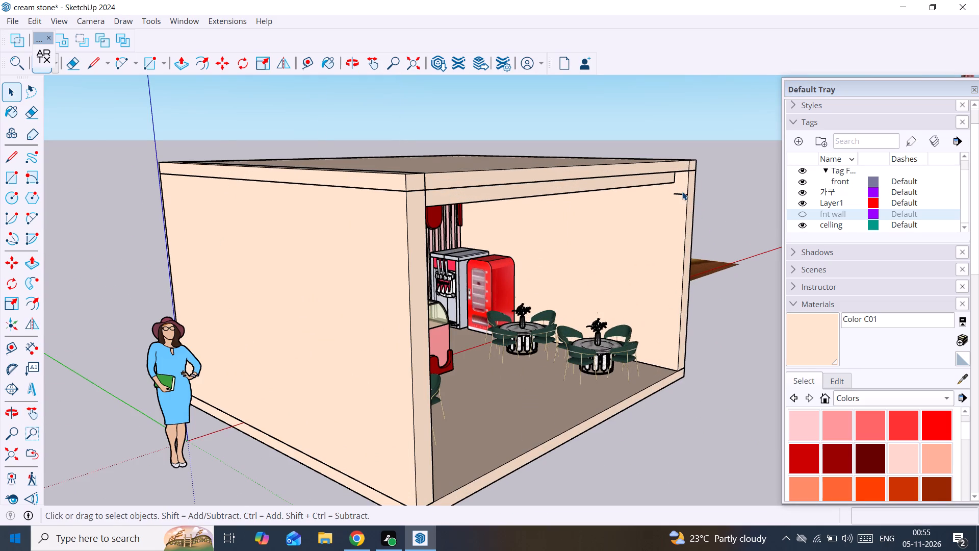
pyautogui.click(681, 191)
pyautogui.scroll(2, 680, 193)
pyautogui.click(680, 193)
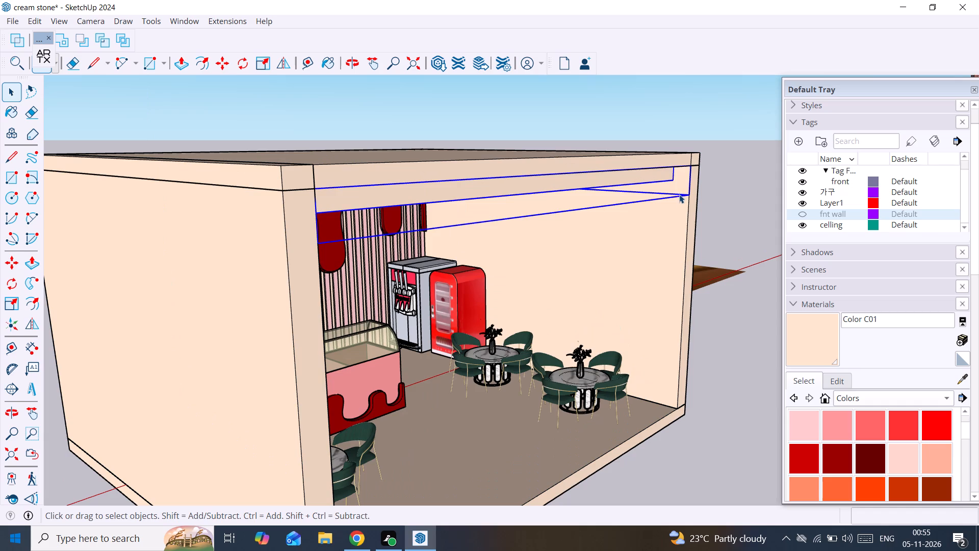
pyautogui.moveTo(633, 148); pyautogui.dragTo(428, 66, button='middle')
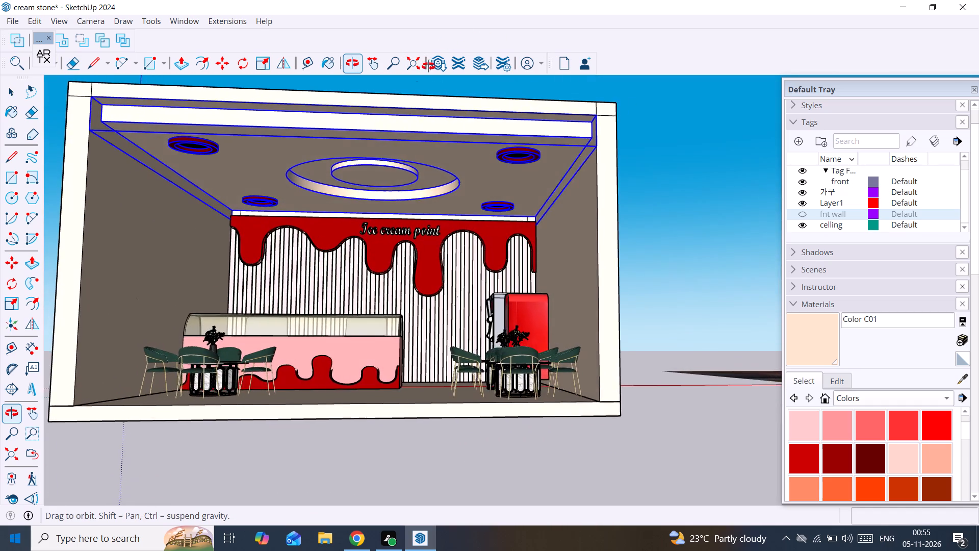
pyautogui.moveTo(428, 66); pyautogui.dragTo(558, 110, button='middle')
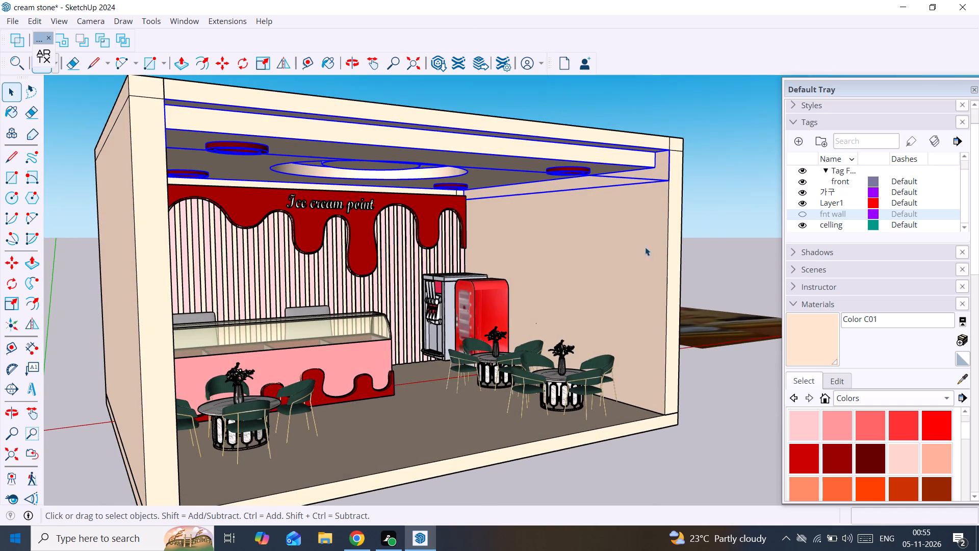
pyautogui.click(708, 504)
pyautogui.moveTo(648, 344); pyautogui.dragTo(662, 216, button='middle')
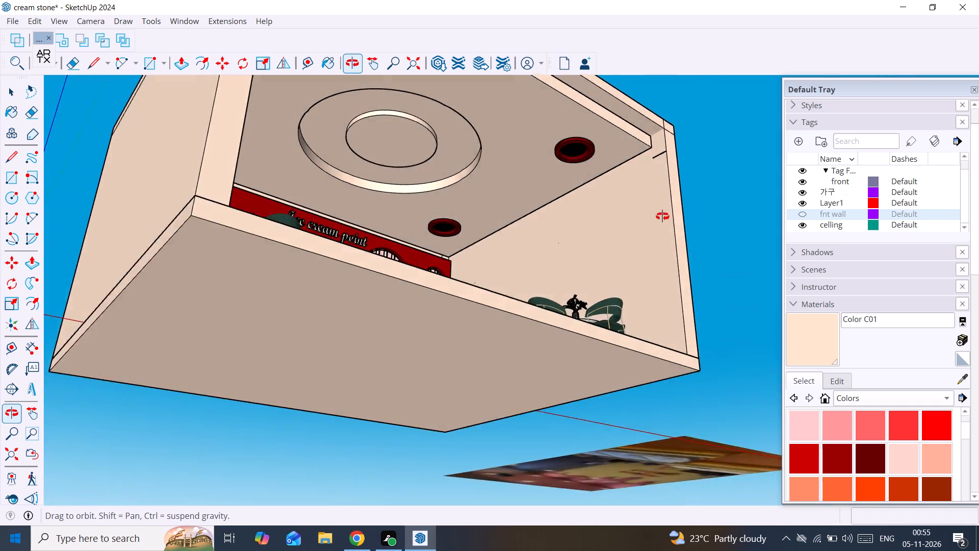
pyautogui.moveTo(662, 216); pyautogui.dragTo(579, 267, button='middle')
pyautogui.scroll(2, 416, 227)
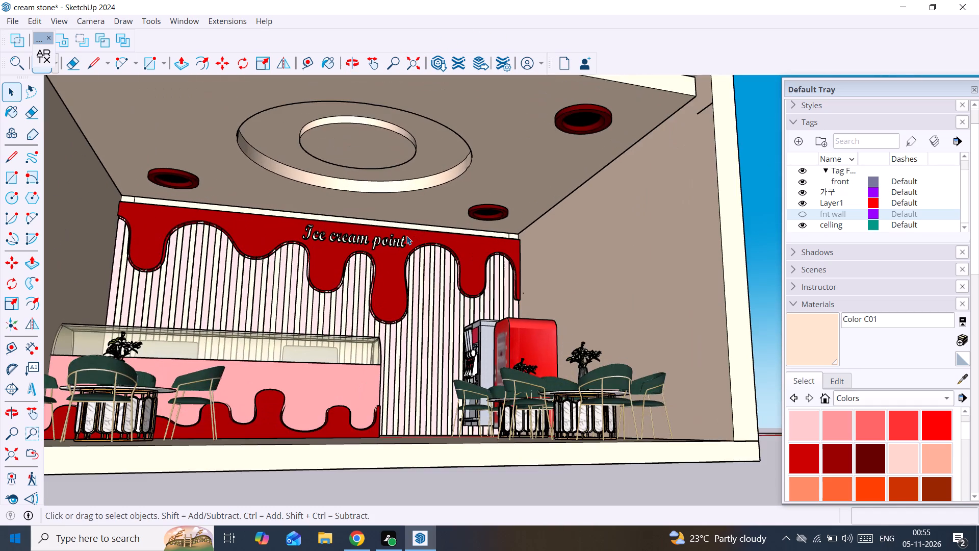
pyautogui.scroll(3, 406, 236)
pyautogui.moveTo(405, 239); pyautogui.dragTo(398, 293, button='middle')
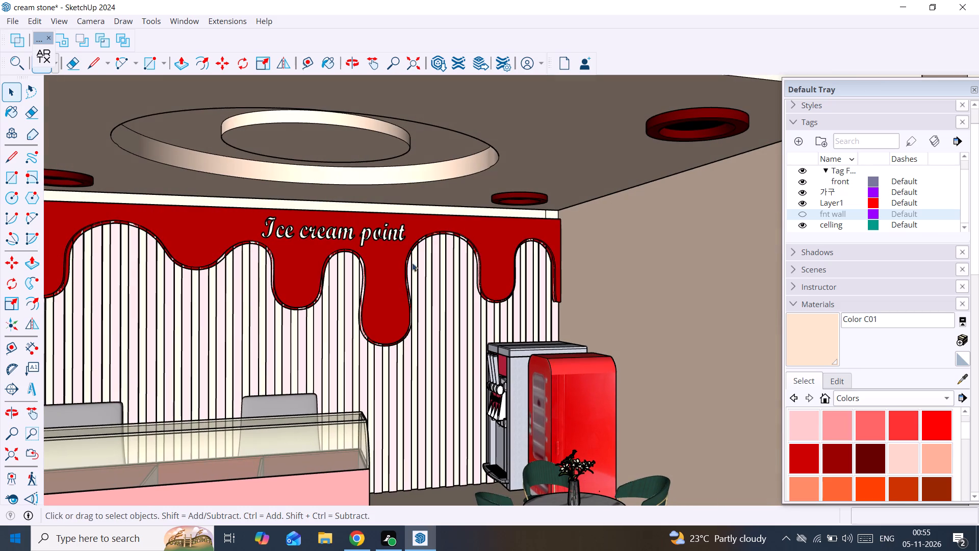
pyautogui.click(422, 254)
pyautogui.scroll(4, 317, 216)
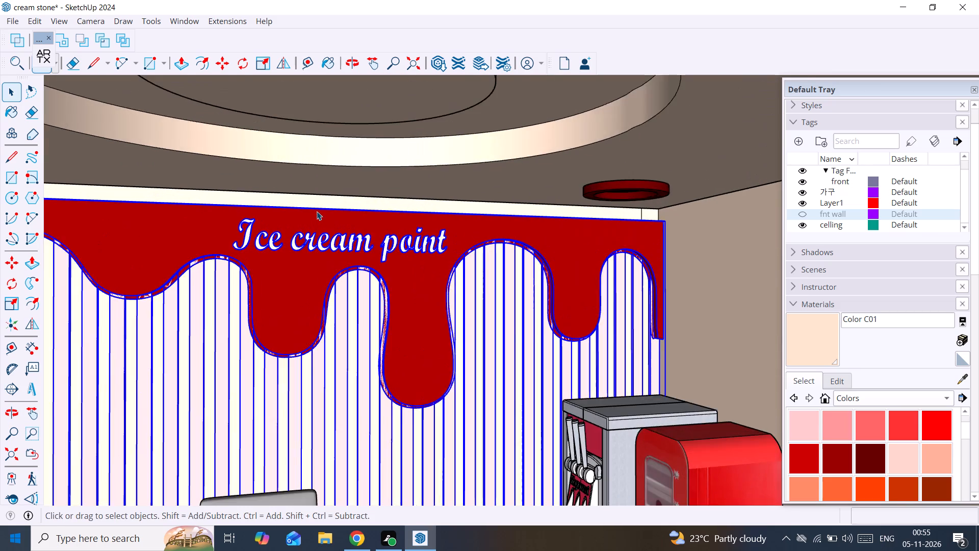
pyautogui.scroll(2, 317, 211)
pyautogui.moveTo(317, 211); pyautogui.dragTo(313, 222, button='middle')
pyautogui.scroll(-14, 316, 222)
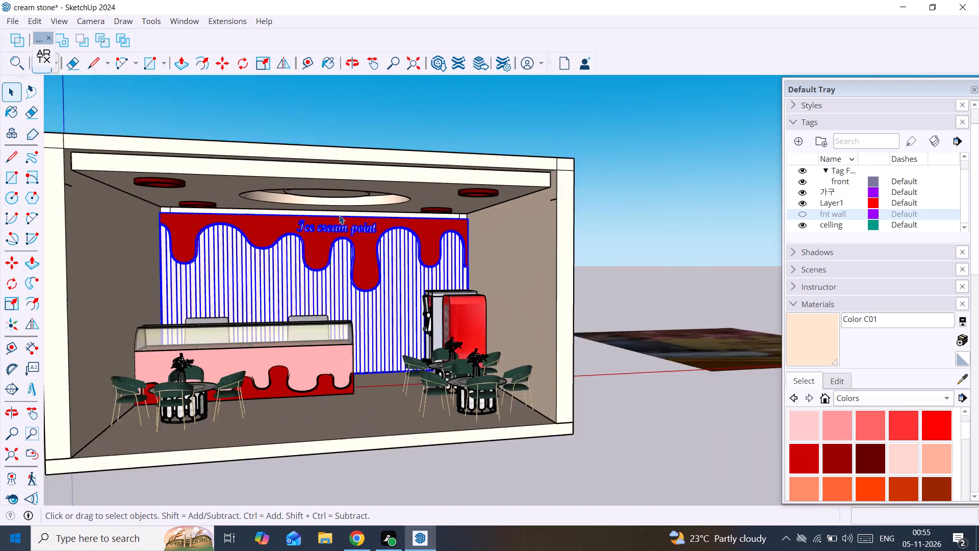
pyautogui.scroll(-2, 339, 215)
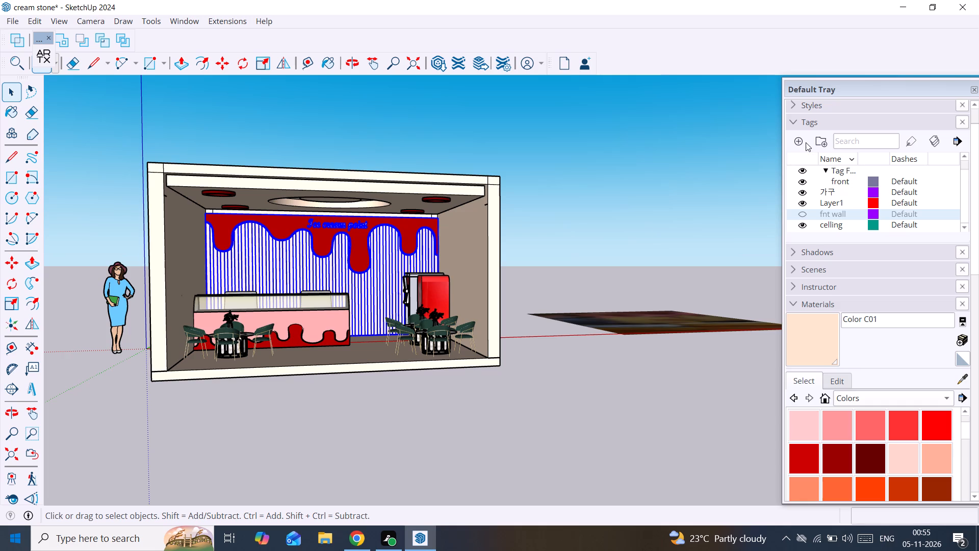
pyautogui.scroll(2, 408, 81)
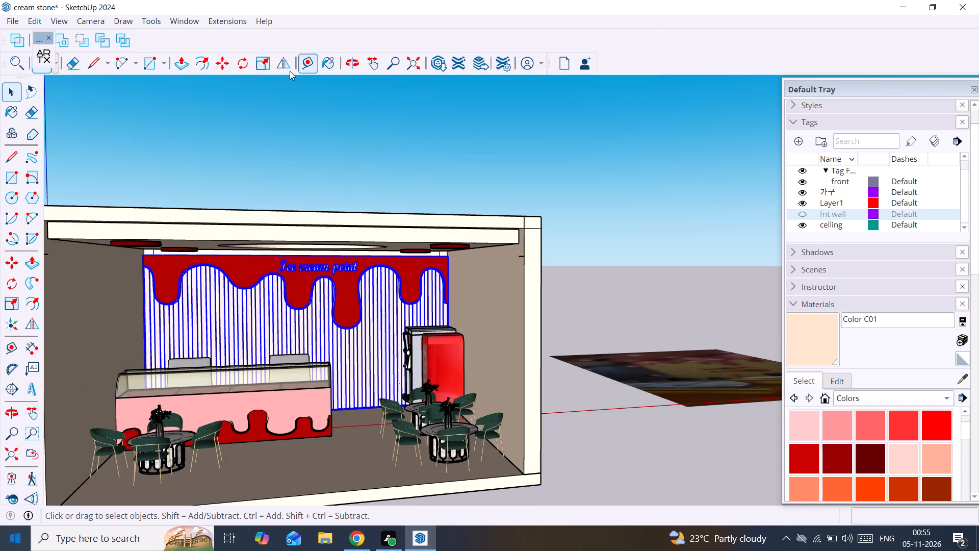
pyautogui.scroll(3, 328, 255)
pyautogui.scroll(-7, 321, 253)
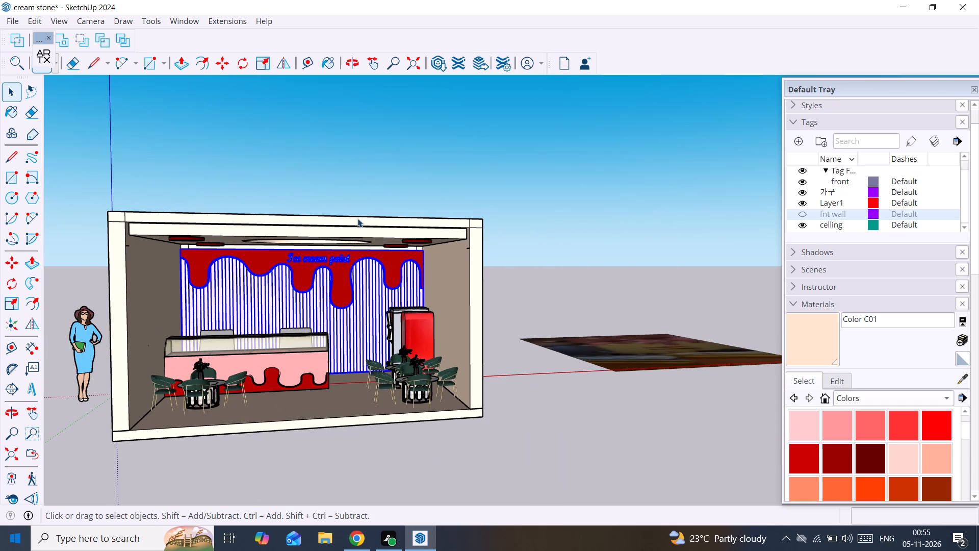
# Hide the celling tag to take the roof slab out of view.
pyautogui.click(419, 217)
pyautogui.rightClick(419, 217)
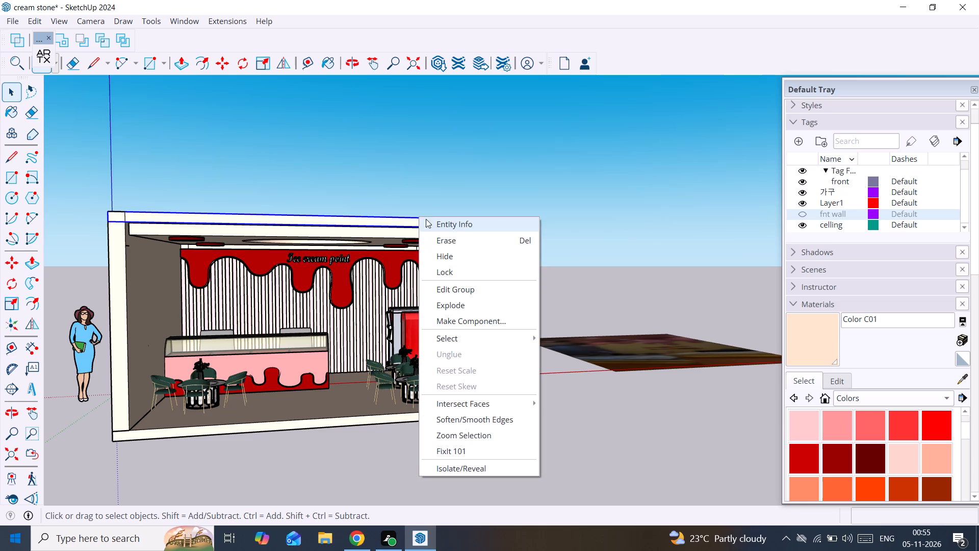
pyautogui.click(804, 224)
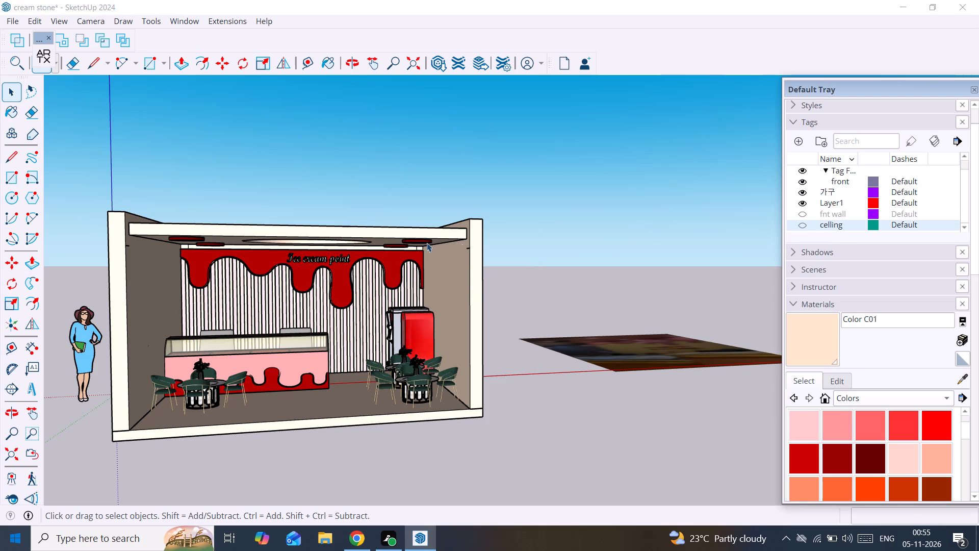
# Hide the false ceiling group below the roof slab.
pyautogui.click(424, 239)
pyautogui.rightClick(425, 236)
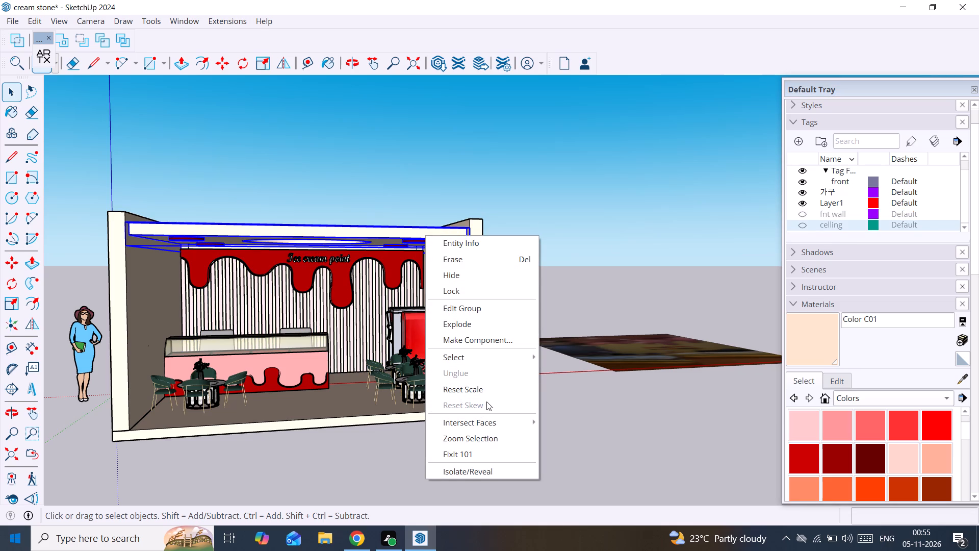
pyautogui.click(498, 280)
# Examine the back wall, counter and seating through the open top of the shop.
pyautogui.moveTo(367, 213); pyautogui.dragTo(320, 372, button='middle')
pyautogui.scroll(7, 351, 202)
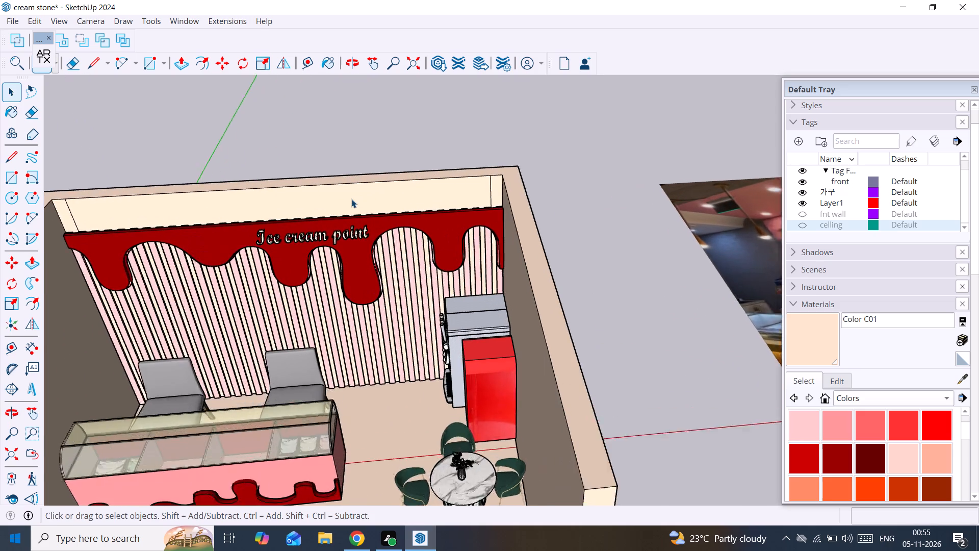
pyautogui.moveTo(366, 200); pyautogui.dragTo(401, 114, button='middle')
pyautogui.scroll(-3, 398, 140)
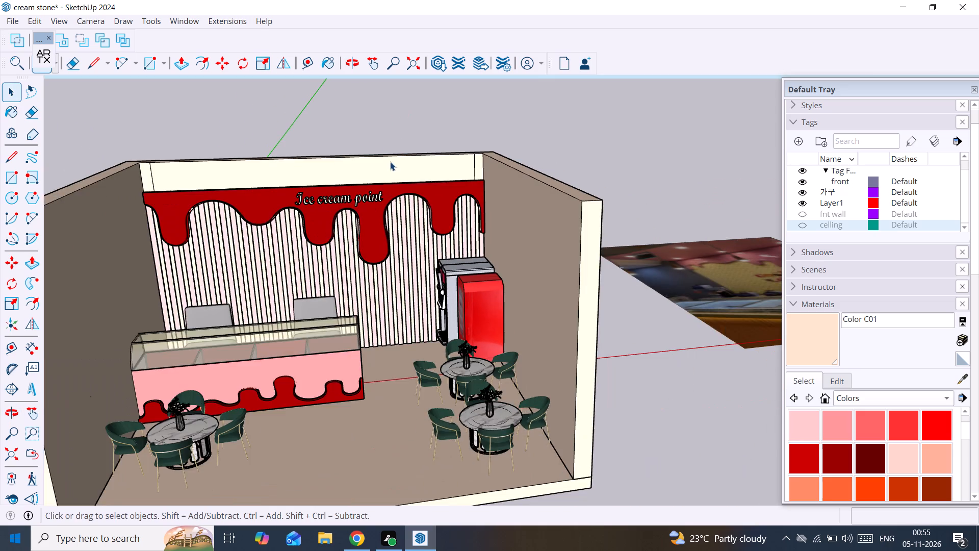
pyautogui.scroll(-3, 388, 171)
pyautogui.scroll(4, 384, 189)
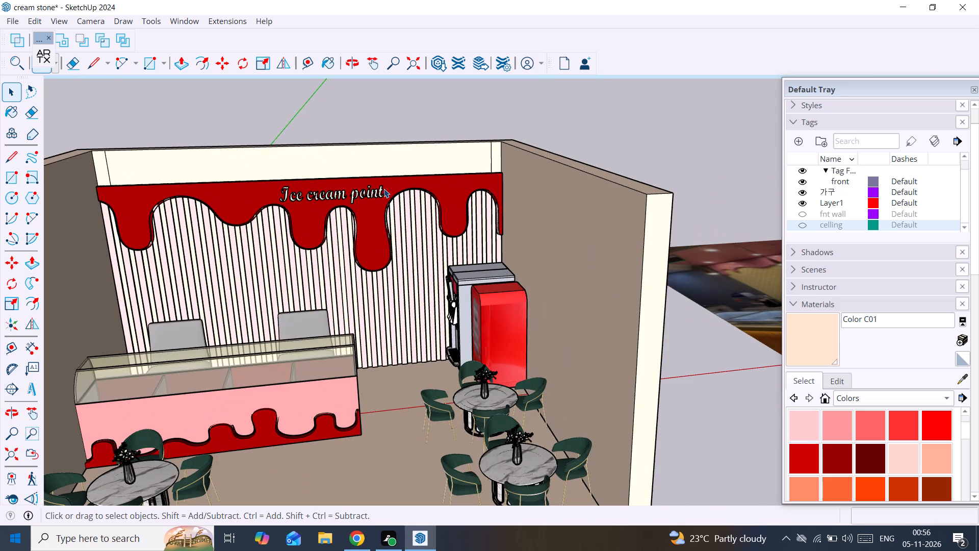
pyautogui.scroll(-8, 384, 189)
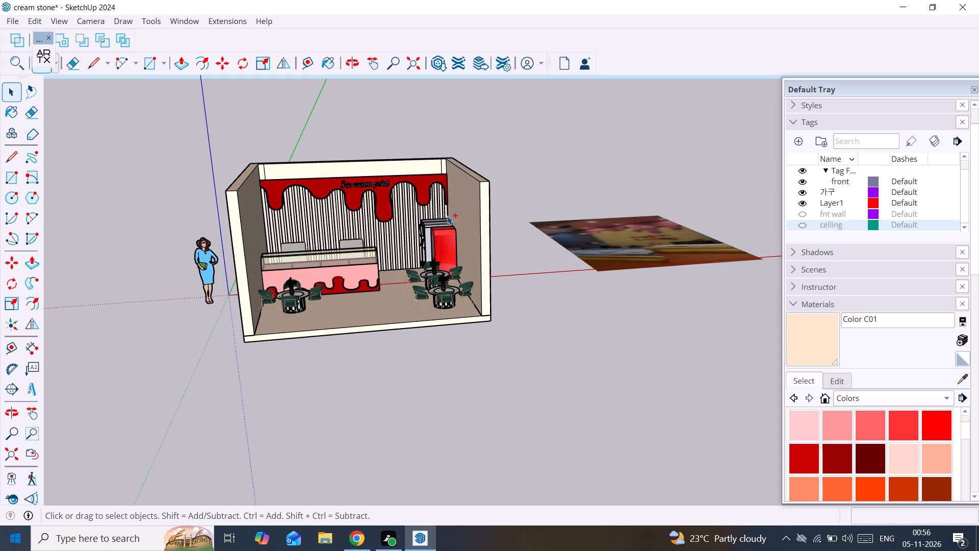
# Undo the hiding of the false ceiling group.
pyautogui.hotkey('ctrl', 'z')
# Save the shop model.
pyautogui.hotkey('ctrl', 's')
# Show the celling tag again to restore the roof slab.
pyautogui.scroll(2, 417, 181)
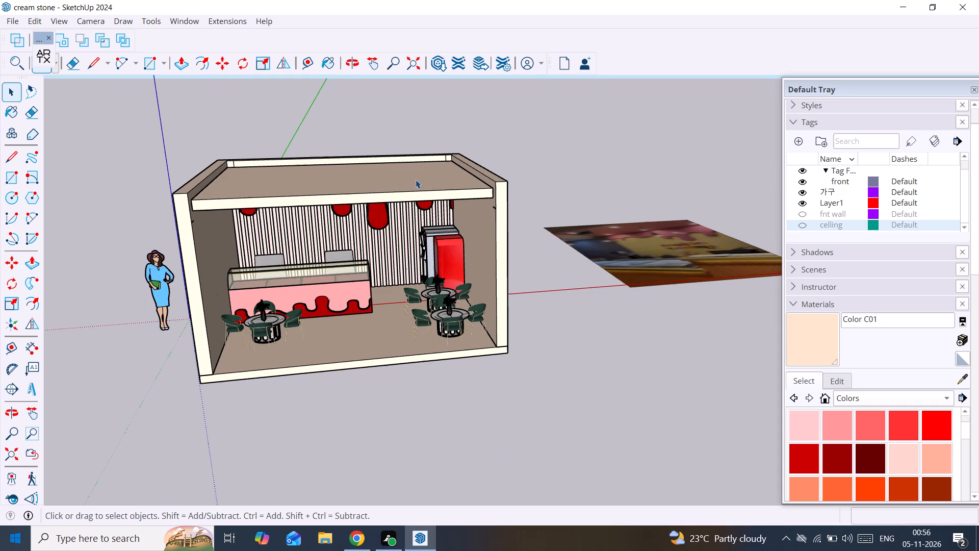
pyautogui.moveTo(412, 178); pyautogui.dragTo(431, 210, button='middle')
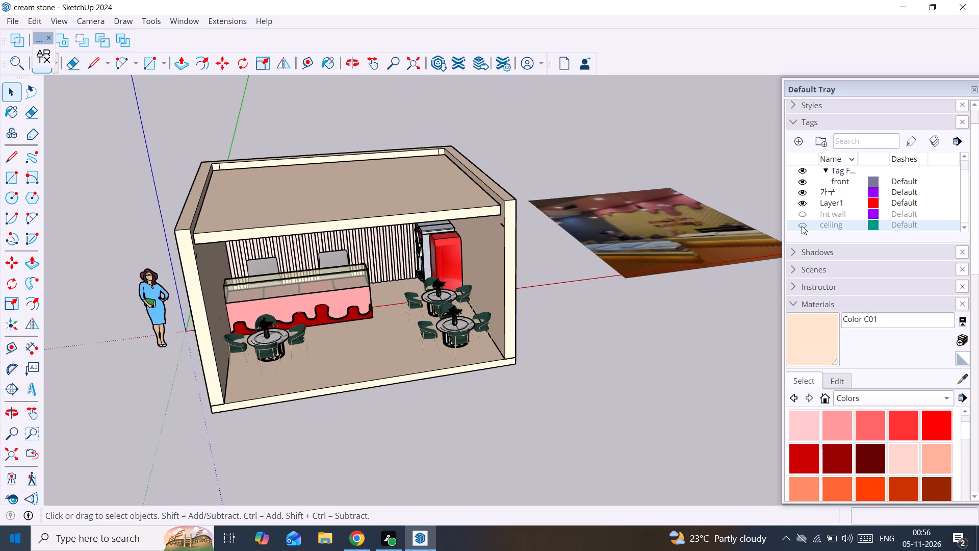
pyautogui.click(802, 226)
# Examine the ceiling, Ice cream point wall, counter and seating from the shop's open front.
pyautogui.scroll(3, 317, 185)
pyautogui.moveTo(242, 186); pyautogui.dragTo(276, 105, button='middle')
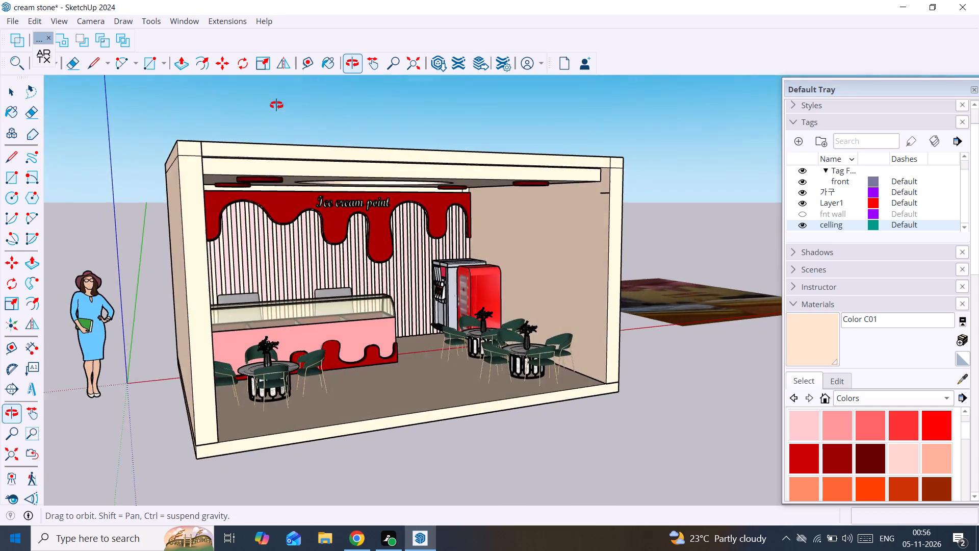
pyautogui.moveTo(276, 105); pyautogui.dragTo(226, 71, button='middle')
pyautogui.scroll(3, 620, 181)
pyautogui.scroll(-11, 489, 146)
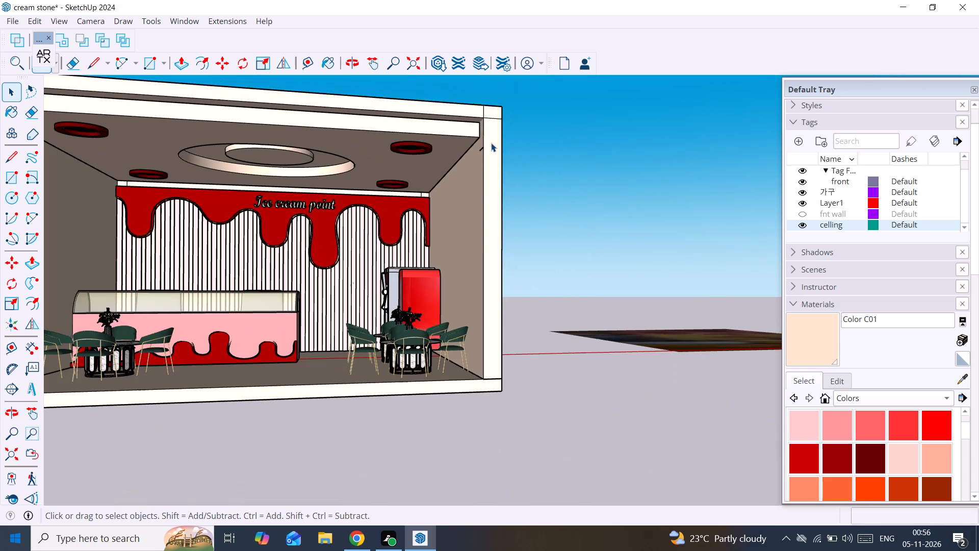
pyautogui.scroll(3, 372, 192)
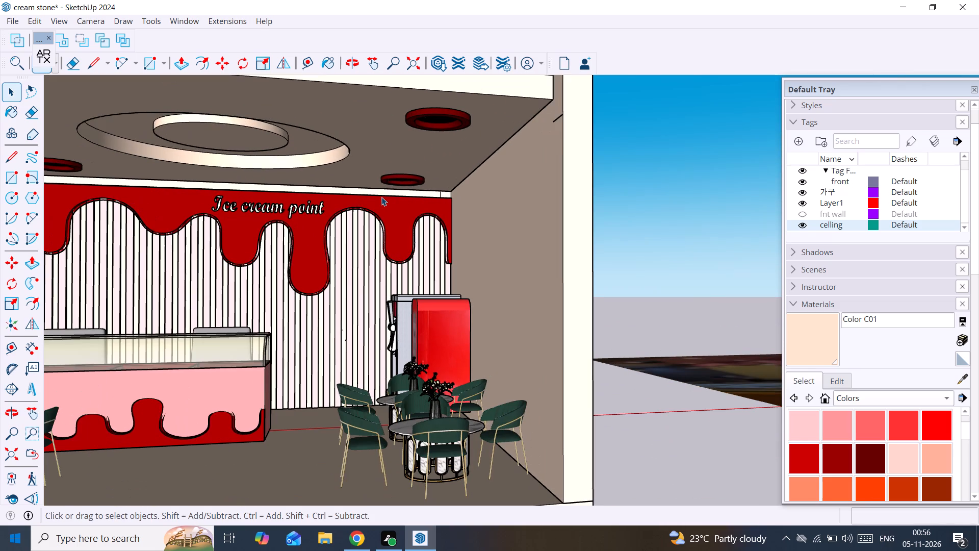
pyautogui.scroll(2, 382, 197)
pyautogui.scroll(-8, 426, 186)
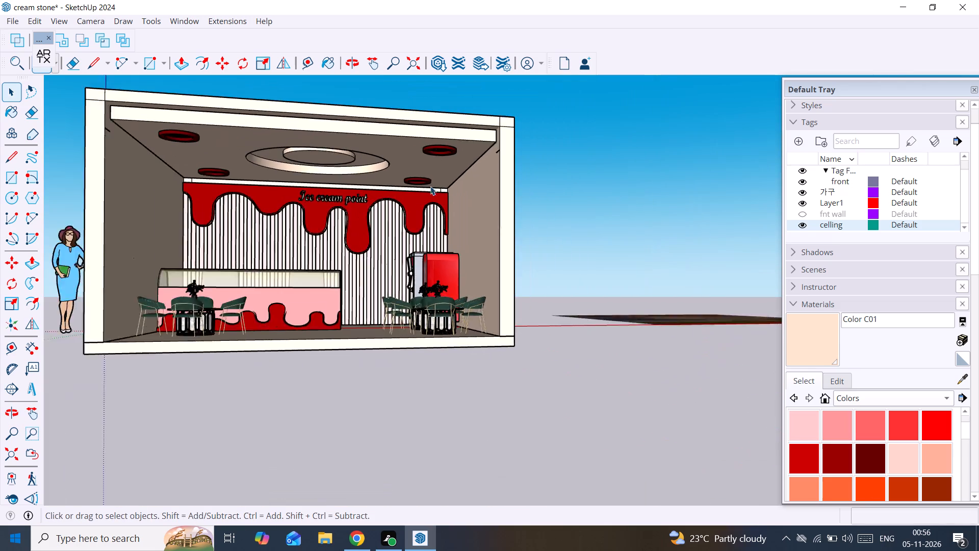
pyautogui.moveTo(216, 138); pyautogui.dragTo(227, 167, button='middle')
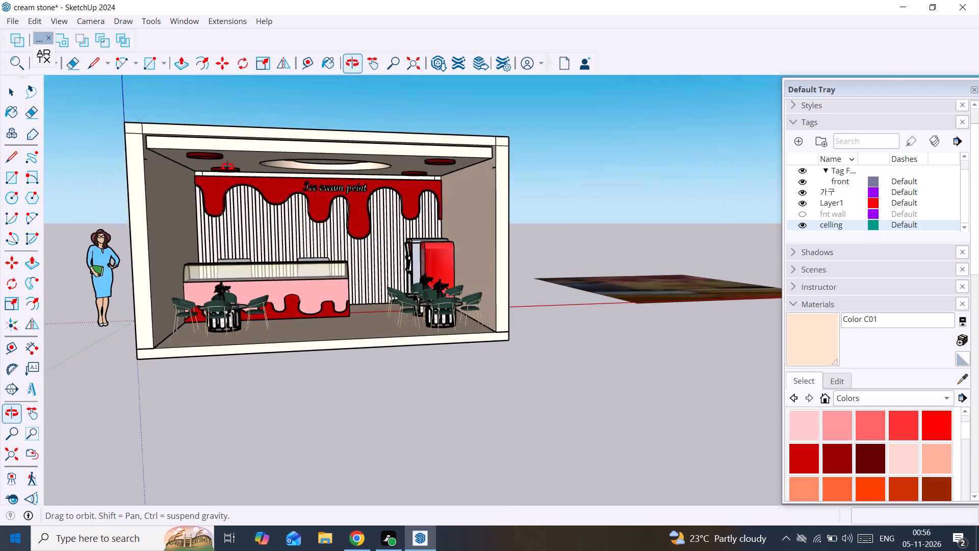
pyautogui.moveTo(227, 167); pyautogui.dragTo(254, 160, button='middle')
pyautogui.scroll(2, 216, 178)
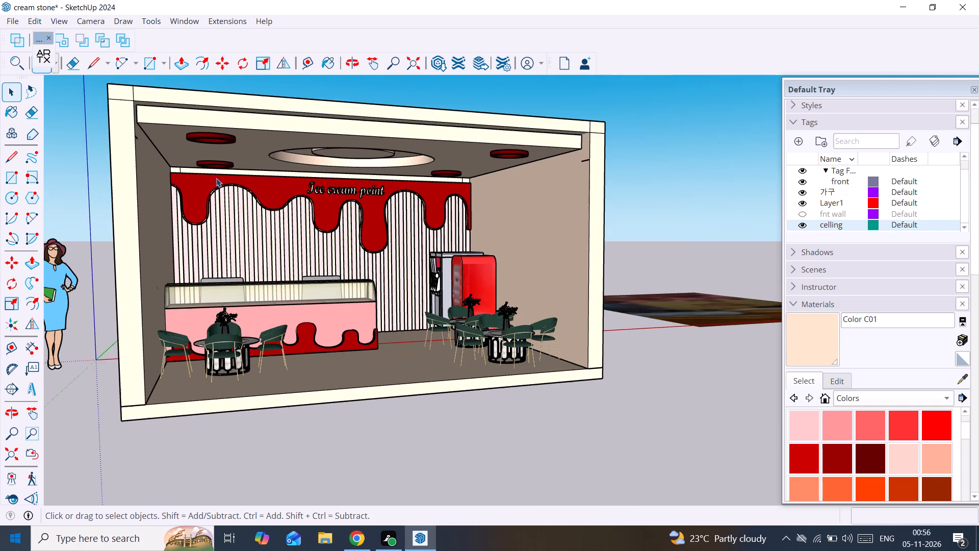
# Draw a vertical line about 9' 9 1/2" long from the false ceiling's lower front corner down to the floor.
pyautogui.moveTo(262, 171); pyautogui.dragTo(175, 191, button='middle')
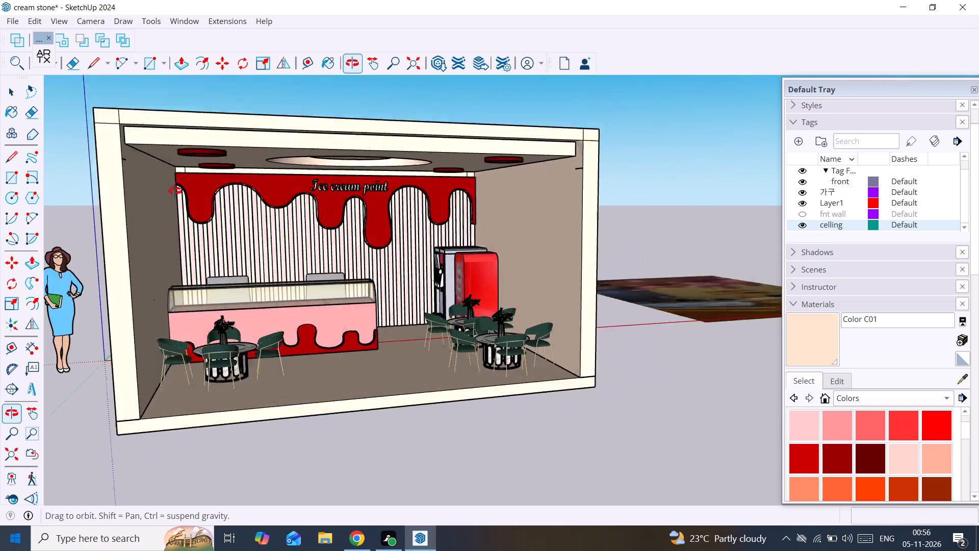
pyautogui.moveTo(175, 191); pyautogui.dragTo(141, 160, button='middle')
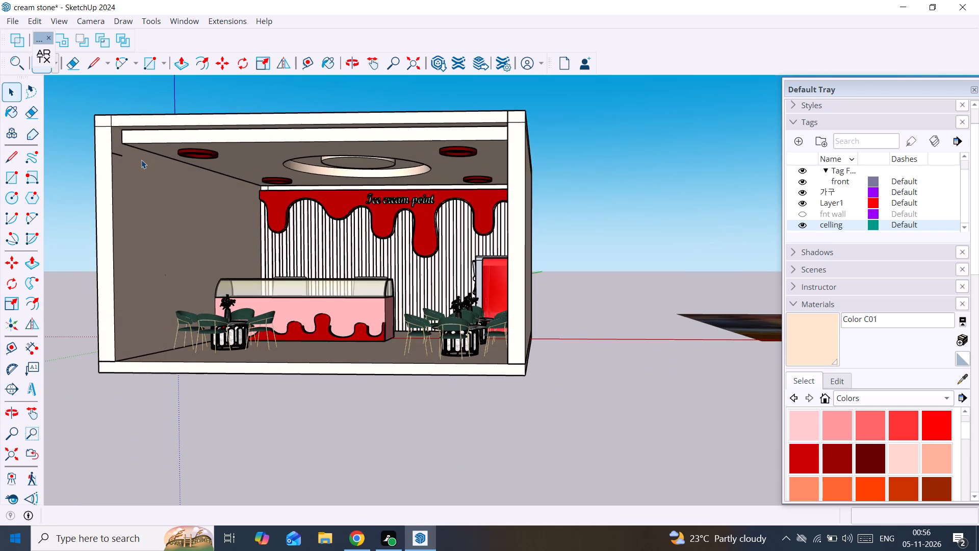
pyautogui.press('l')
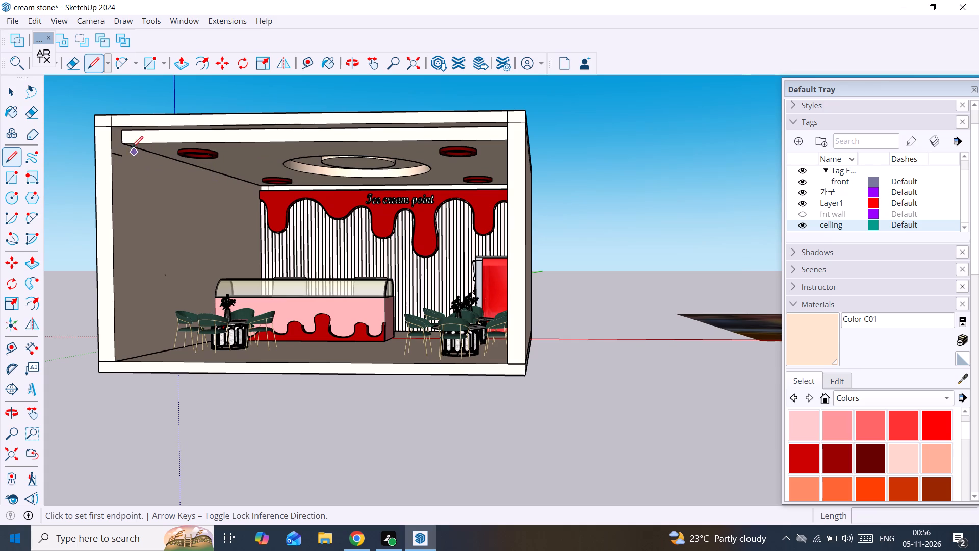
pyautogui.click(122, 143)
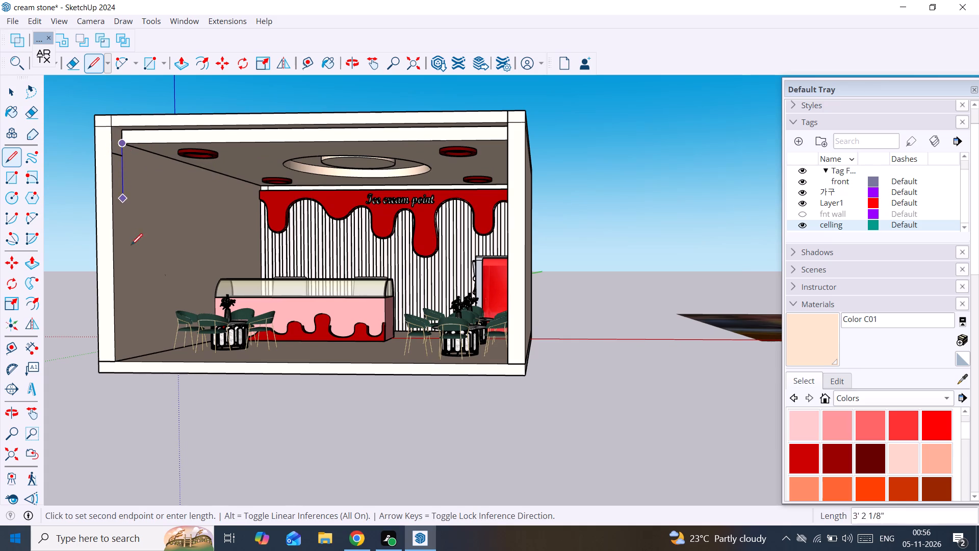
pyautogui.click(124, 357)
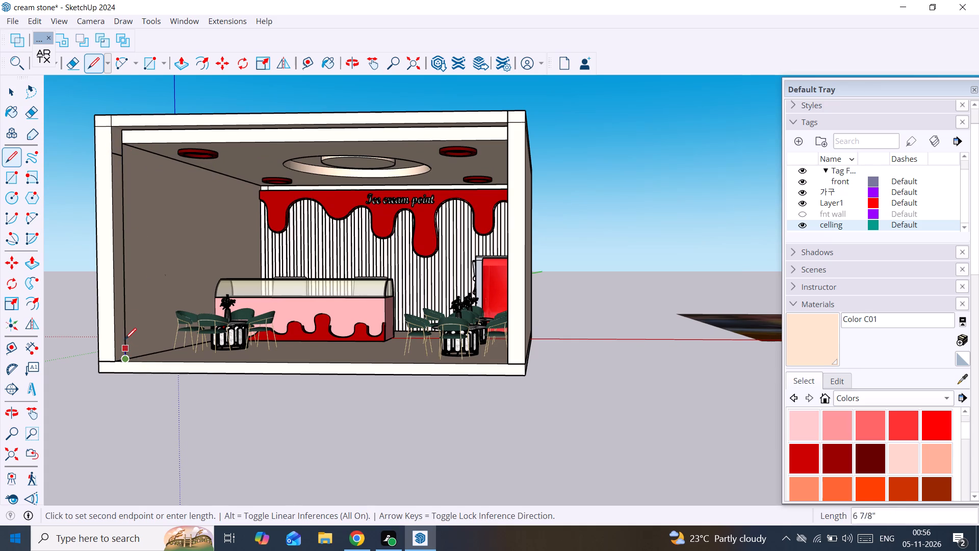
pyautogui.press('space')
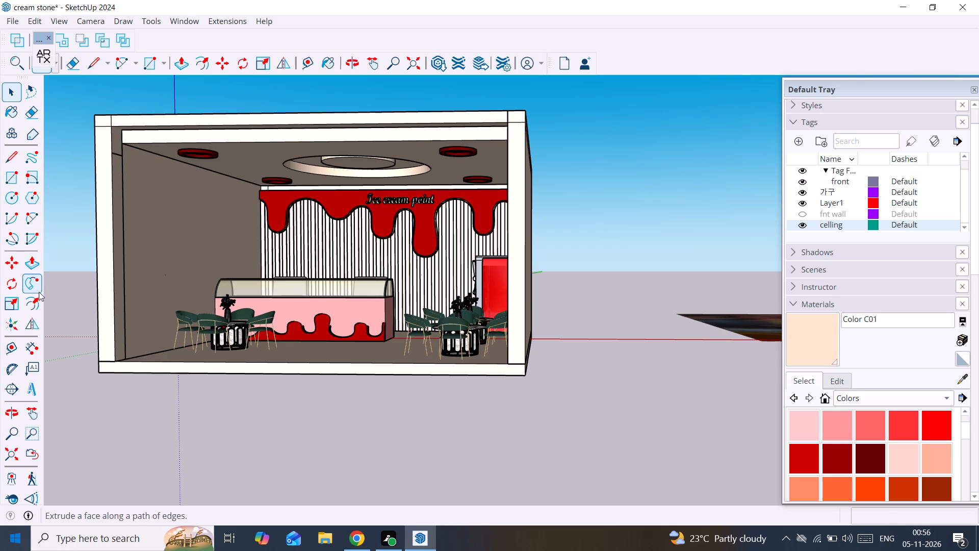
# Measure the height between the false ceiling's lower front corner and the floor with the Dimension tool.
pyautogui.click(34, 340)
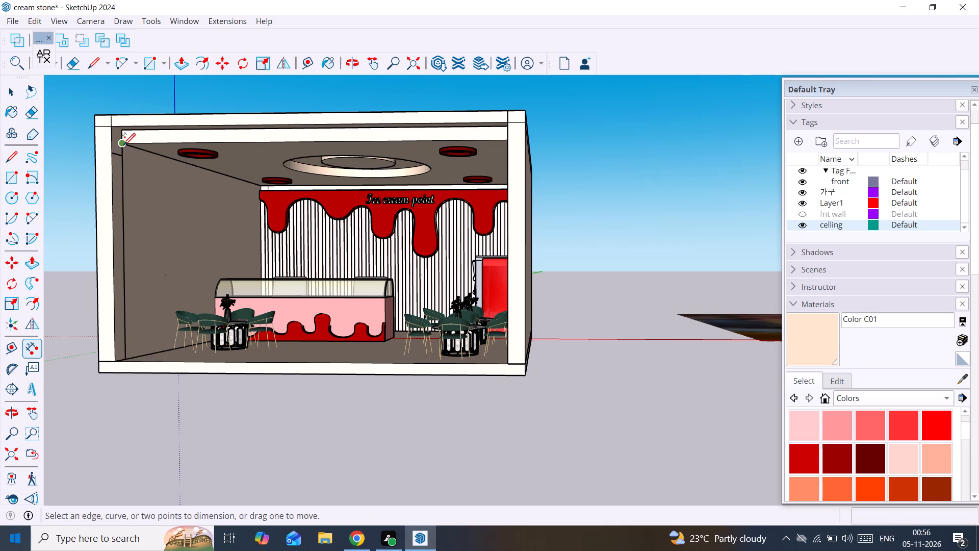
pyautogui.click(123, 144)
pyautogui.click(126, 358)
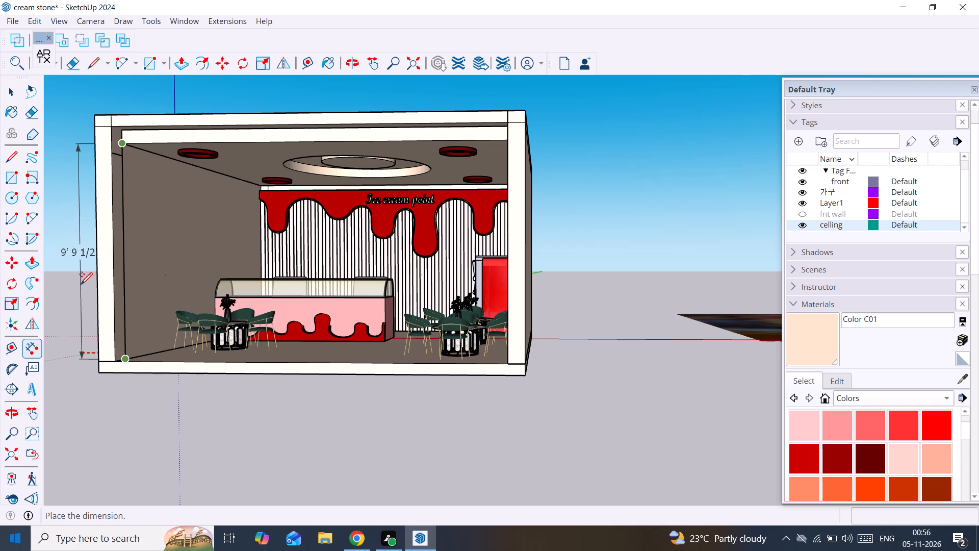
pyautogui.press('space')
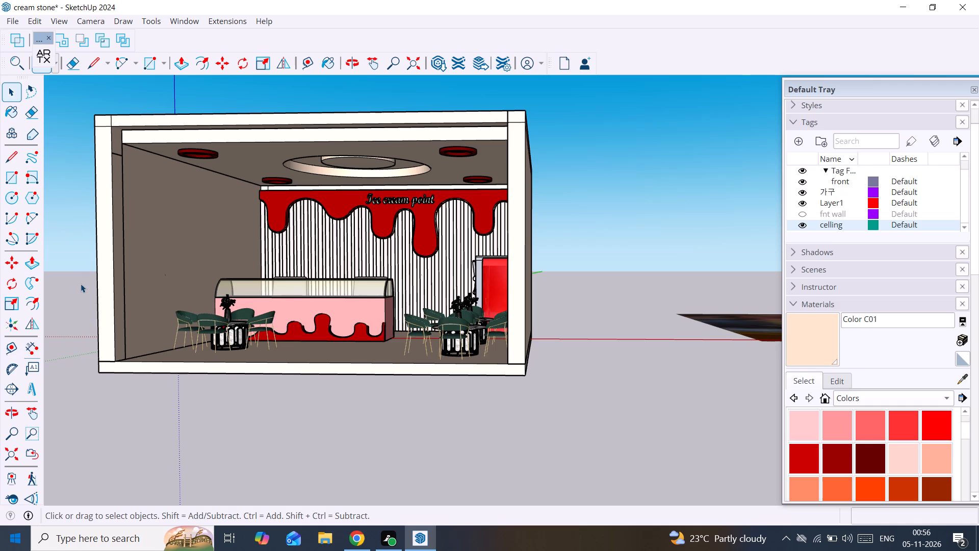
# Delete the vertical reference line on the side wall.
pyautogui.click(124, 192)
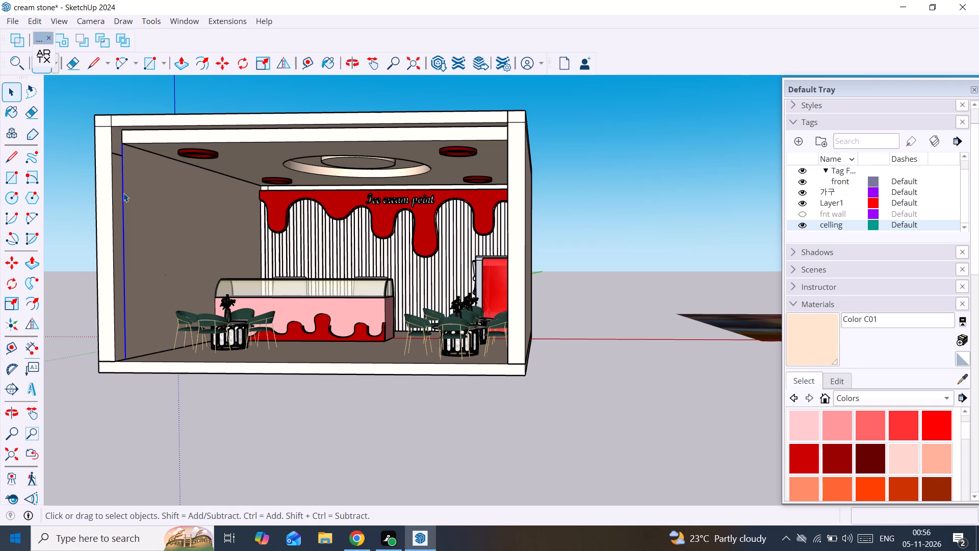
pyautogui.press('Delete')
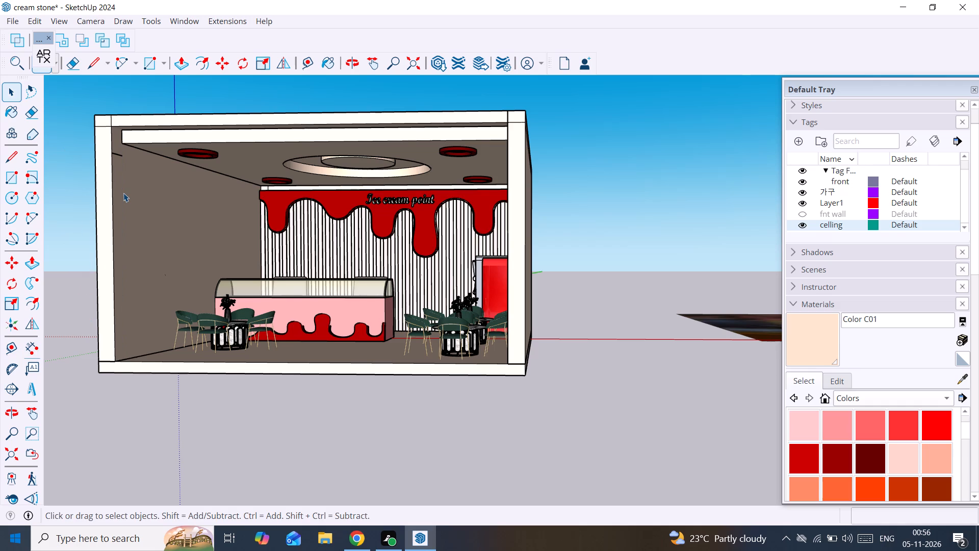
# Select the false ceiling group and examine how it meets the side walls and the Ice cream point wall.
pyautogui.scroll(4, 123, 166)
pyautogui.click(116, 154)
pyautogui.click(117, 151)
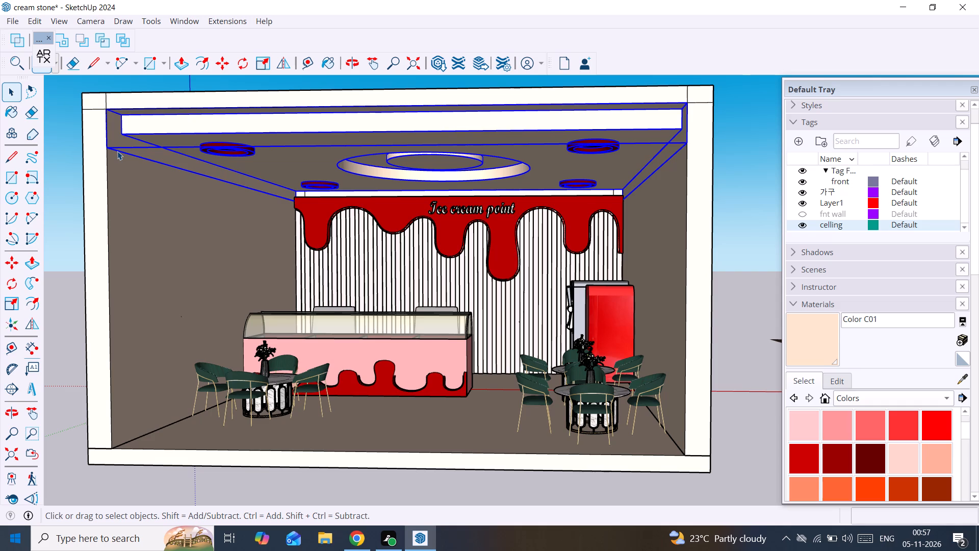
pyautogui.scroll(2, 379, 300)
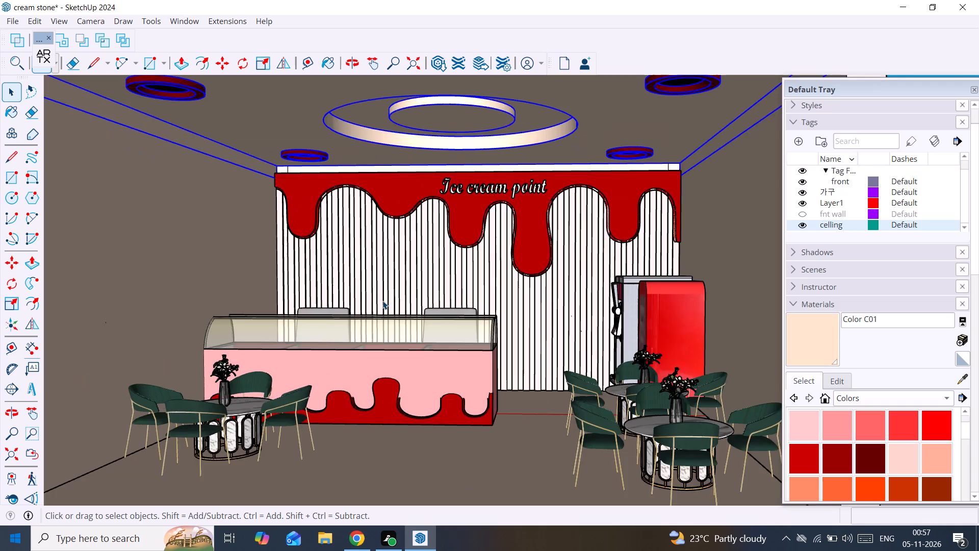
pyautogui.moveTo(382, 300); pyautogui.dragTo(448, 309, button='middle')
pyautogui.scroll(-1, 436, 126)
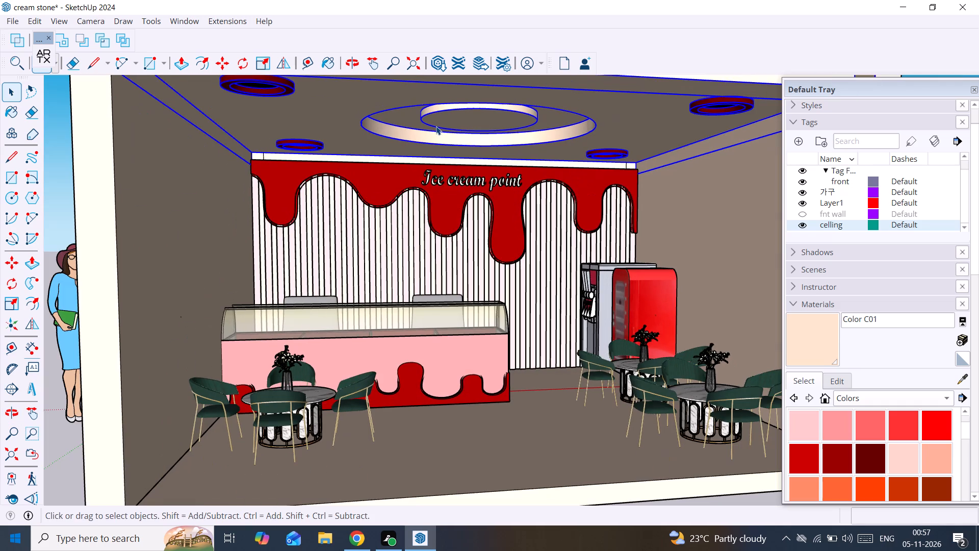
pyautogui.moveTo(642, 130); pyautogui.dragTo(507, 120, button='middle')
pyautogui.scroll(-3, 507, 120)
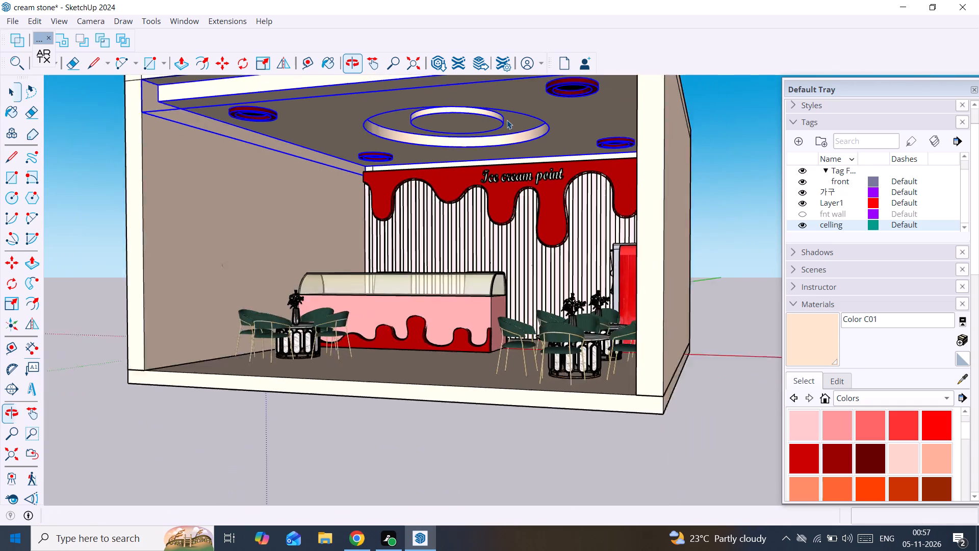
pyautogui.scroll(-4, 507, 124)
pyautogui.moveTo(518, 136); pyautogui.dragTo(602, 192, button='middle')
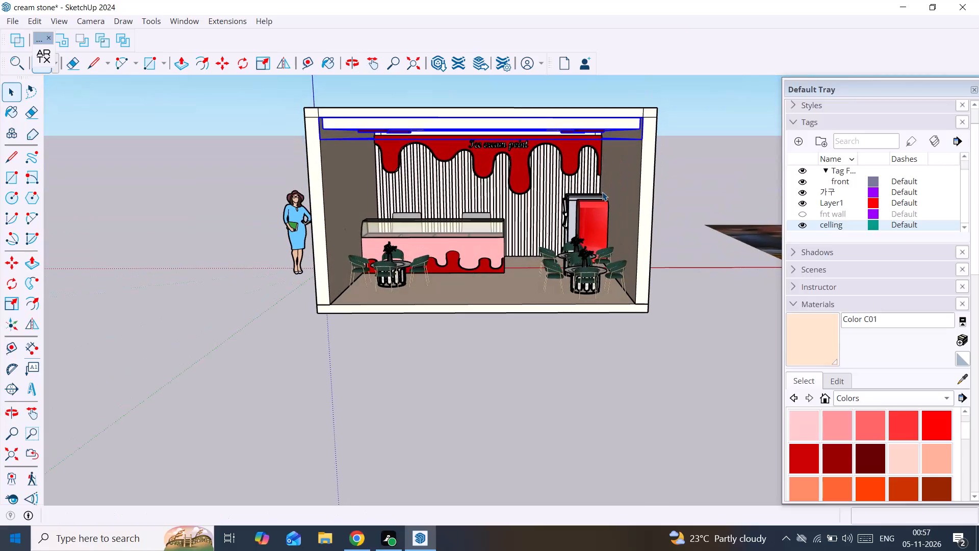
# Try to measure the gap between the false ceiling's rear edge and the top of the Ice cream point wall panel.
pyautogui.press('t')
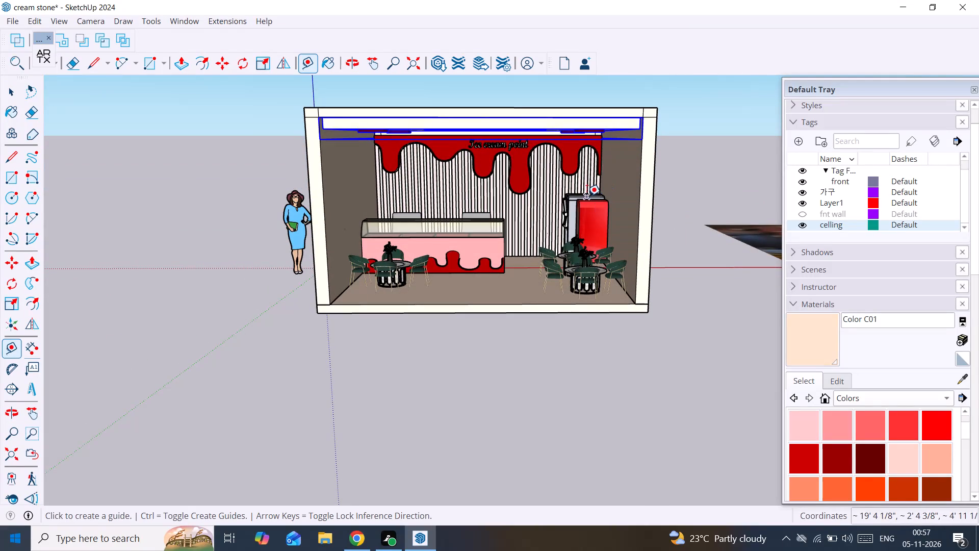
pyautogui.scroll(4, 590, 180)
pyautogui.scroll(1, 595, 136)
pyautogui.moveTo(591, 131); pyautogui.dragTo(276, 197, button='middle')
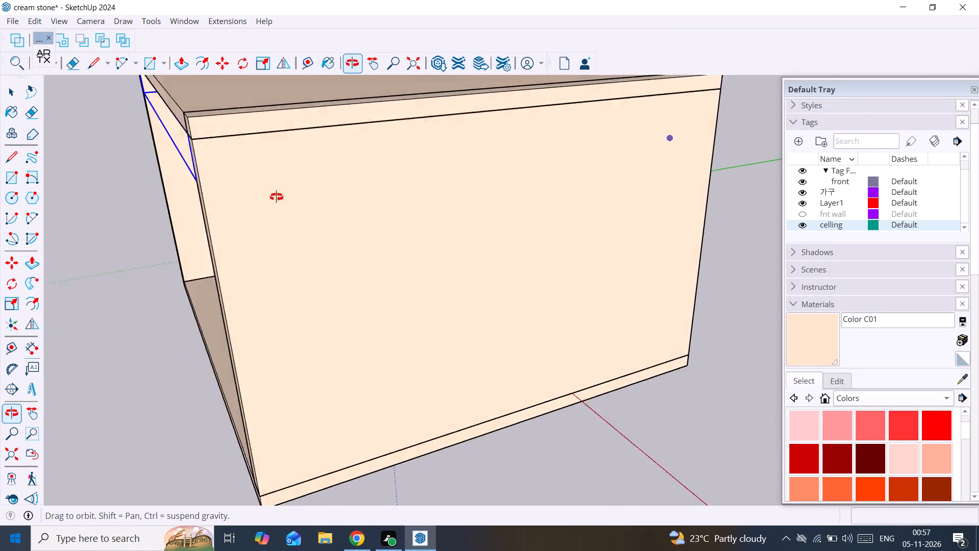
pyautogui.moveTo(276, 197); pyautogui.dragTo(647, 174, button='middle')
pyautogui.scroll(1, 642, 167)
pyautogui.moveTo(635, 152); pyautogui.dragTo(625, 72, button='middle')
pyautogui.scroll(16, 531, 124)
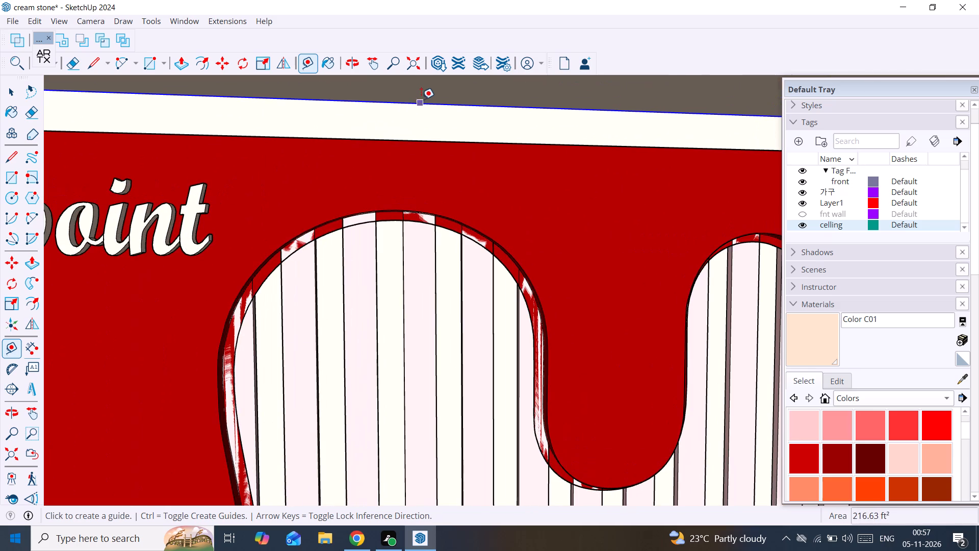
pyautogui.click(420, 106)
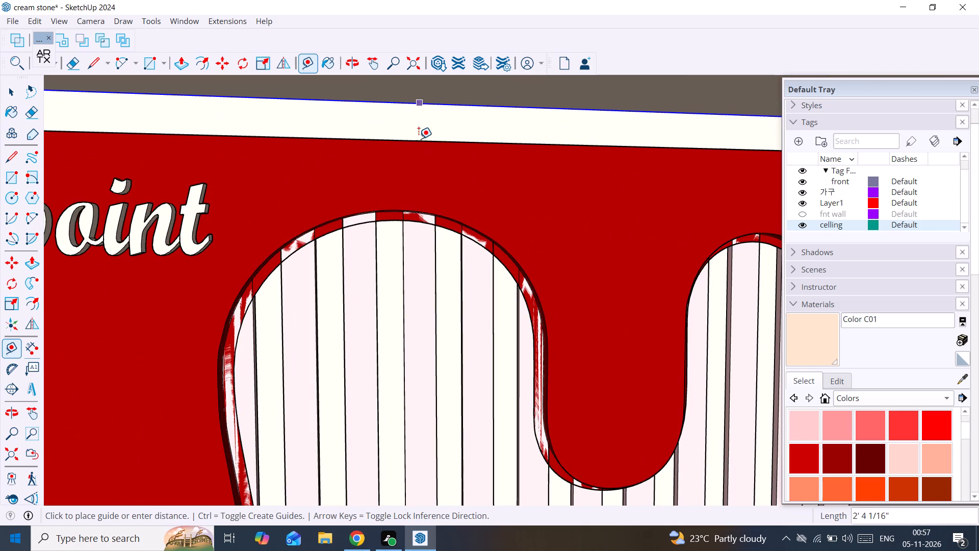
pyautogui.scroll(6, 419, 132)
pyautogui.moveTo(412, 134); pyautogui.dragTo(330, 197, button='middle')
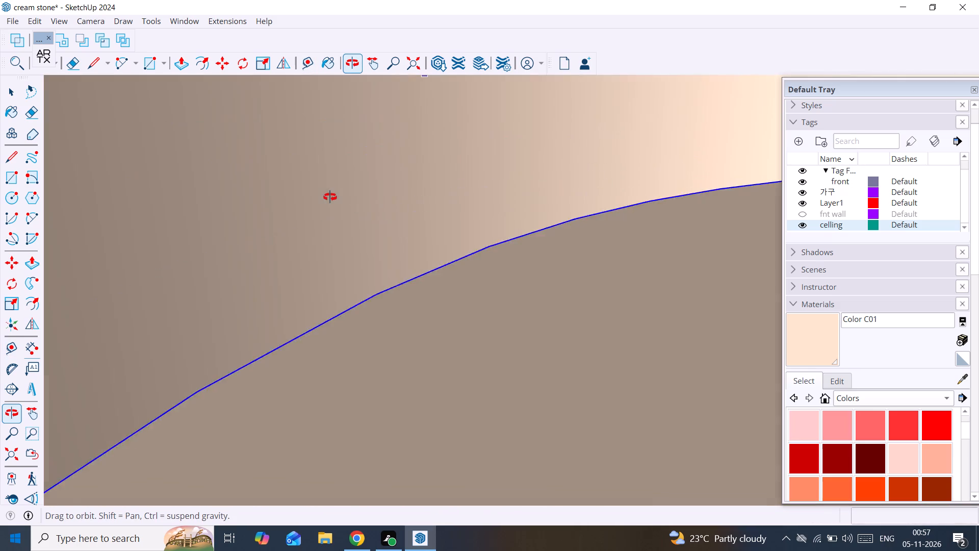
pyautogui.moveTo(330, 197); pyautogui.dragTo(389, 134, button='middle')
pyautogui.scroll(-2, 389, 134)
pyautogui.press('space')
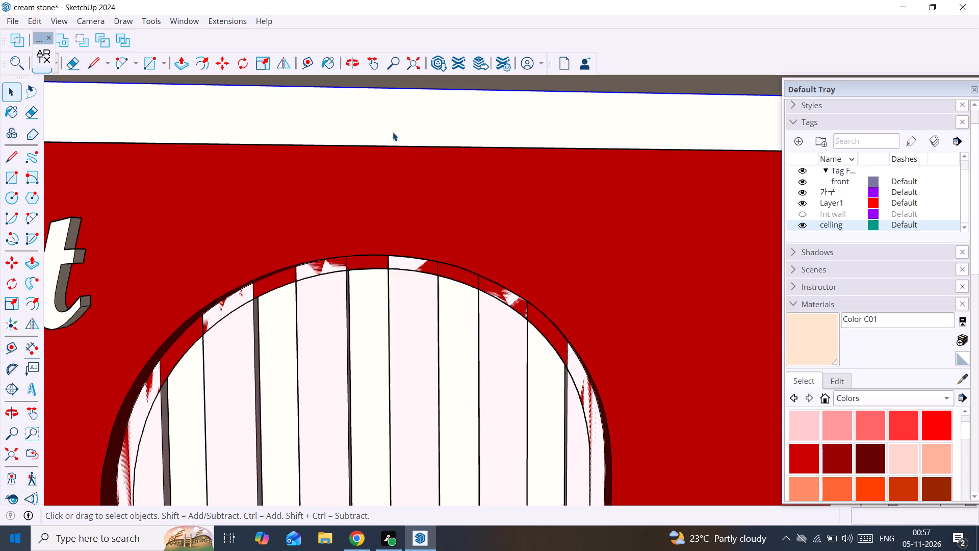
# Scale the Ice cream point wall panel upward so its top edge meets the underside of the false ceiling.
pyautogui.click(368, 198)
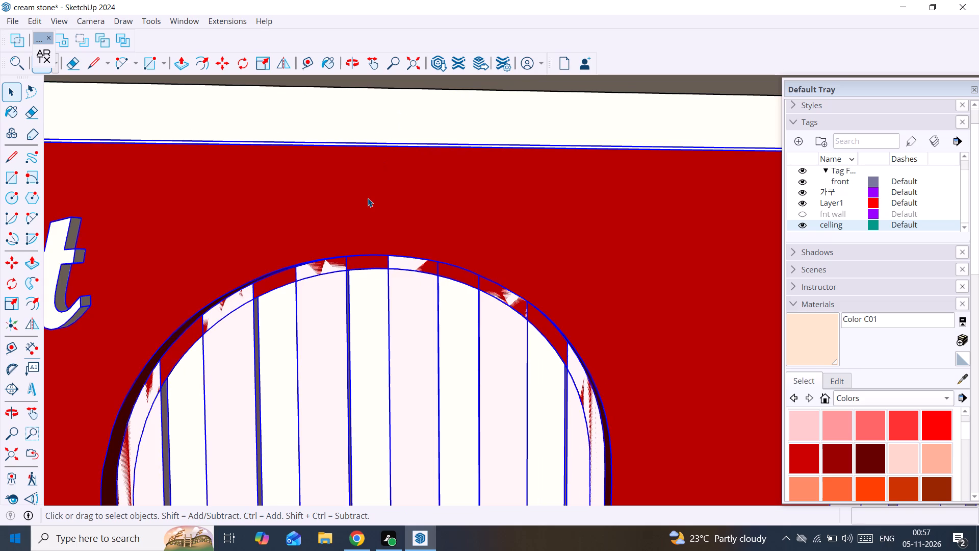
pyautogui.press('s')
pyautogui.scroll(-3, 297, 112)
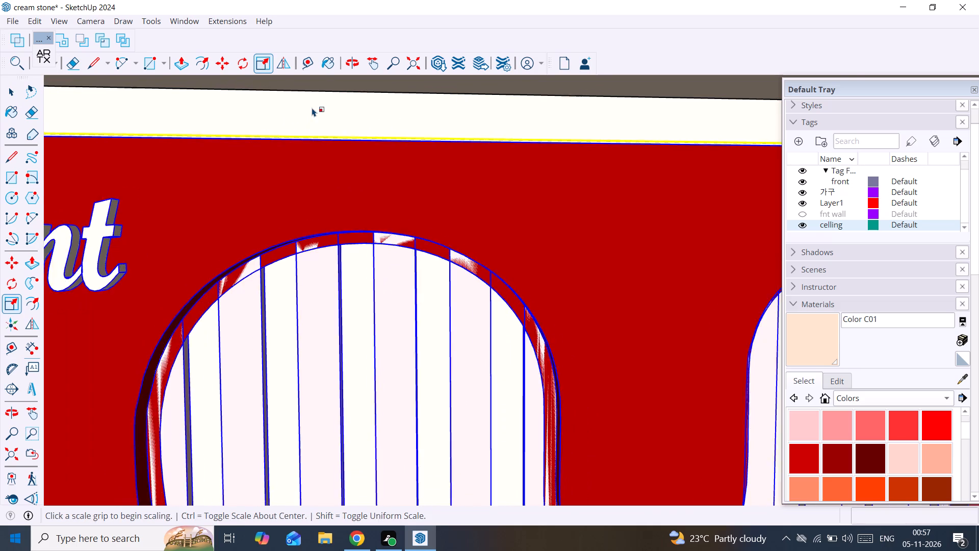
pyautogui.scroll(-13, 317, 104)
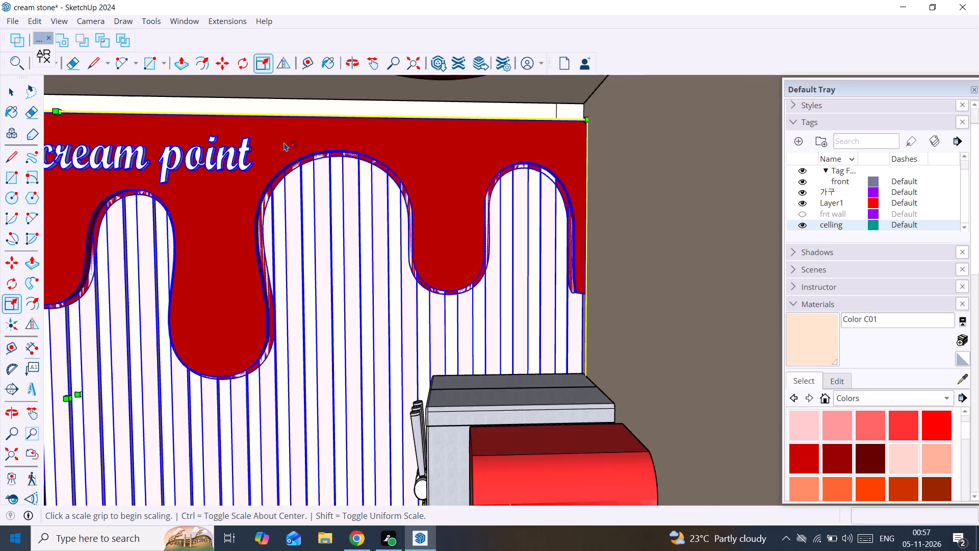
pyautogui.scroll(11, 102, 109)
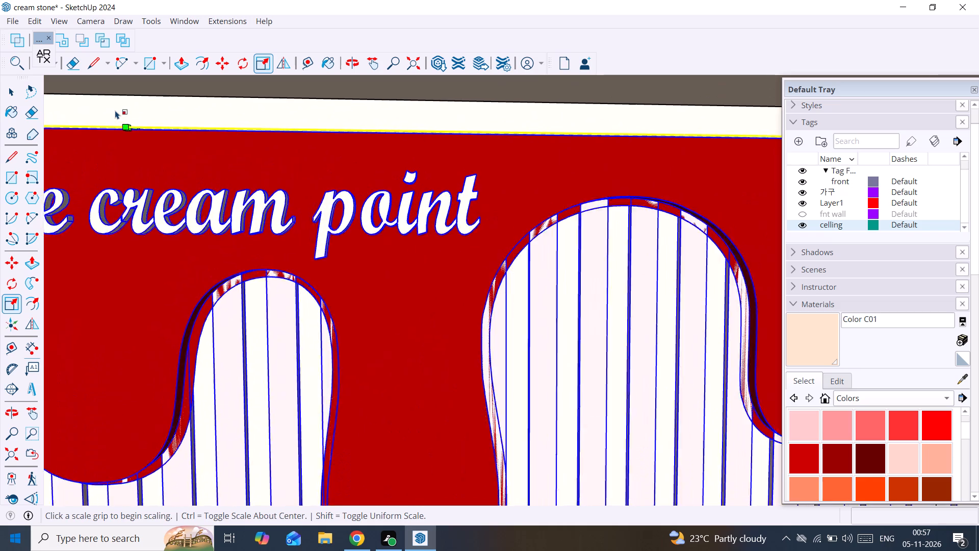
pyautogui.moveTo(115, 110); pyautogui.dragTo(112, 141, button='middle')
pyautogui.scroll(9, 129, 124)
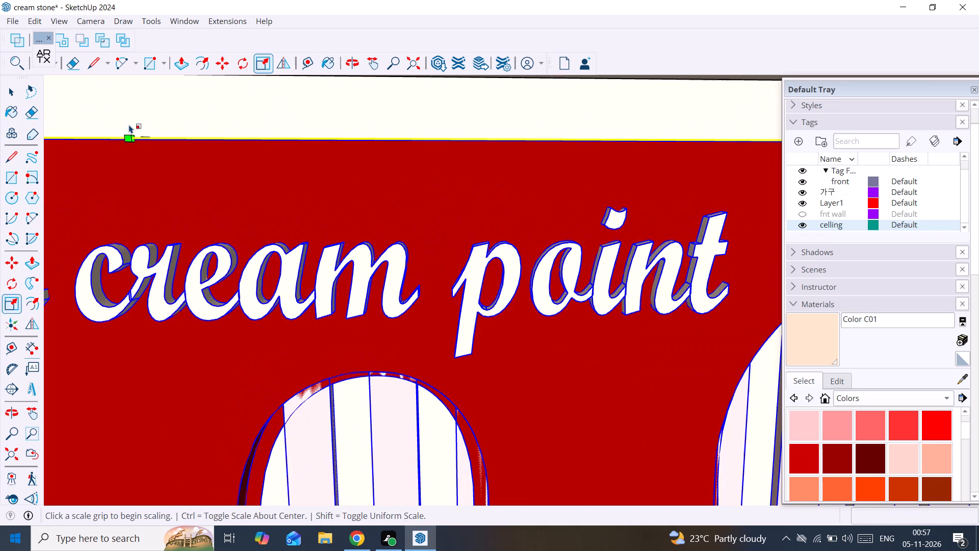
pyautogui.scroll(1, 141, 136)
pyautogui.moveTo(141, 137); pyautogui.dragTo(138, 160, button='middle')
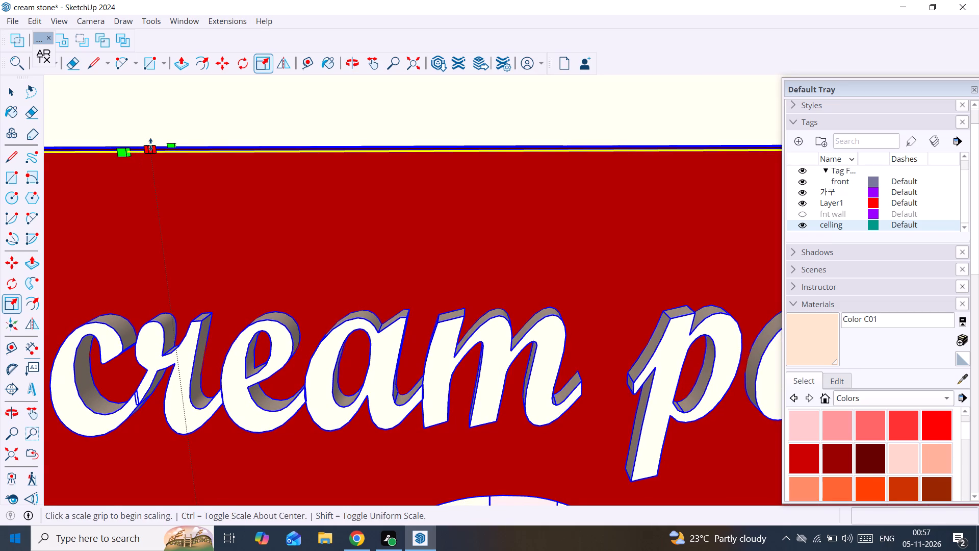
pyautogui.moveTo(152, 144); pyautogui.dragTo(165, 121)
pyautogui.scroll(-4, 165, 121)
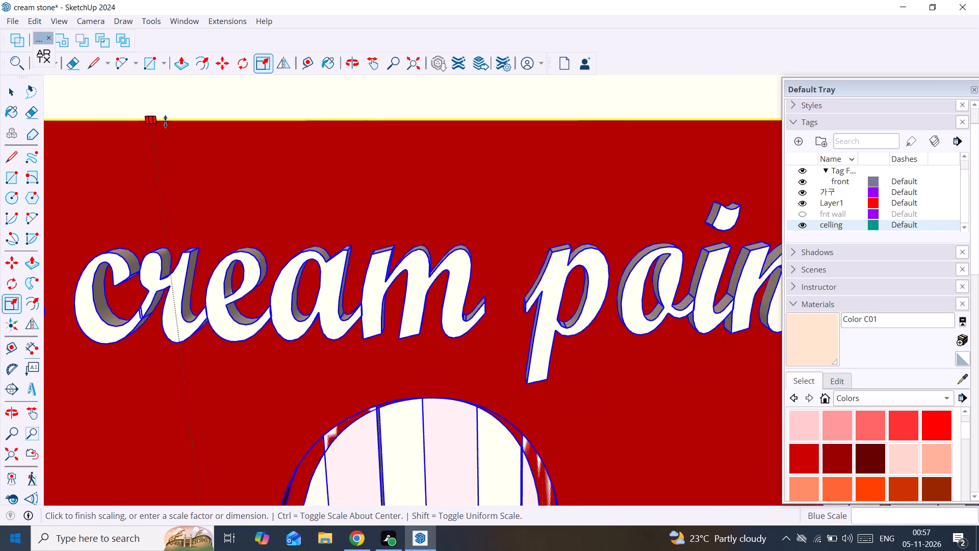
pyautogui.scroll(-2, 165, 121)
pyautogui.moveTo(165, 121); pyautogui.dragTo(212, 61)
pyautogui.scroll(-5, 170, 121)
pyautogui.moveTo(188, 96); pyautogui.dragTo(212, 61, button='middle')
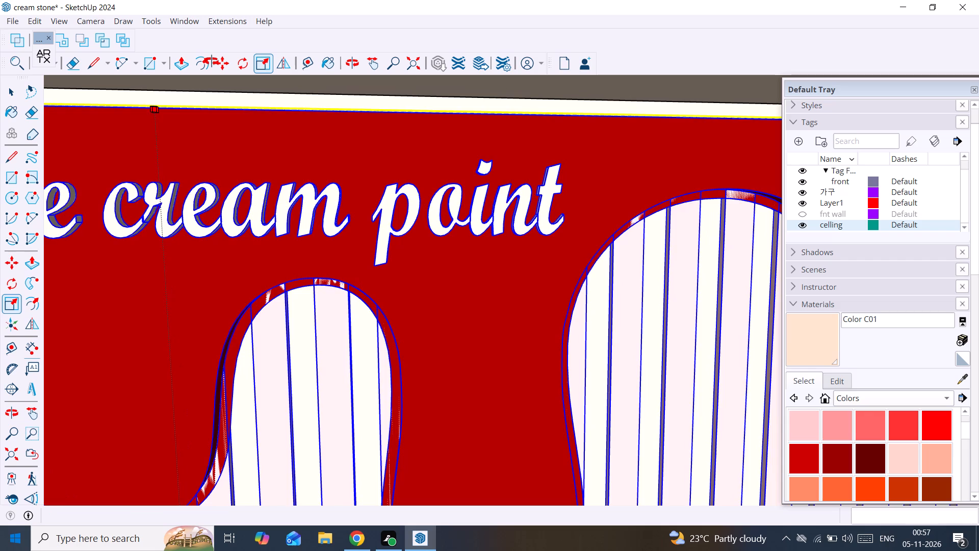
pyautogui.moveTo(212, 61); pyautogui.dragTo(230, 106)
pyautogui.scroll(-3, 212, 61)
pyautogui.scroll(-9, 210, 117)
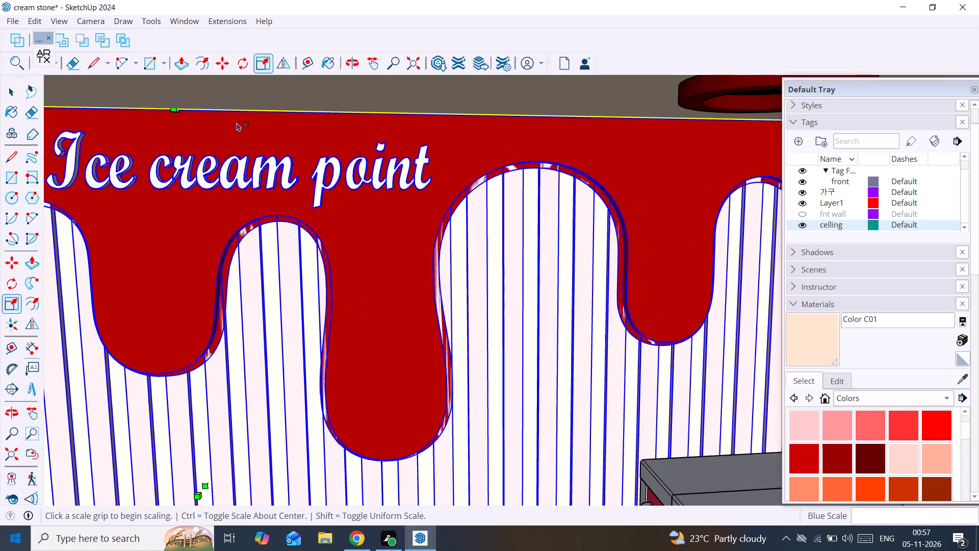
# Examine the Ice cream point wall panel against the false ceiling and the whole shop interior from several angles.
pyautogui.scroll(-17, 237, 122)
pyautogui.moveTo(266, 97); pyautogui.dragTo(377, 0, button='middle')
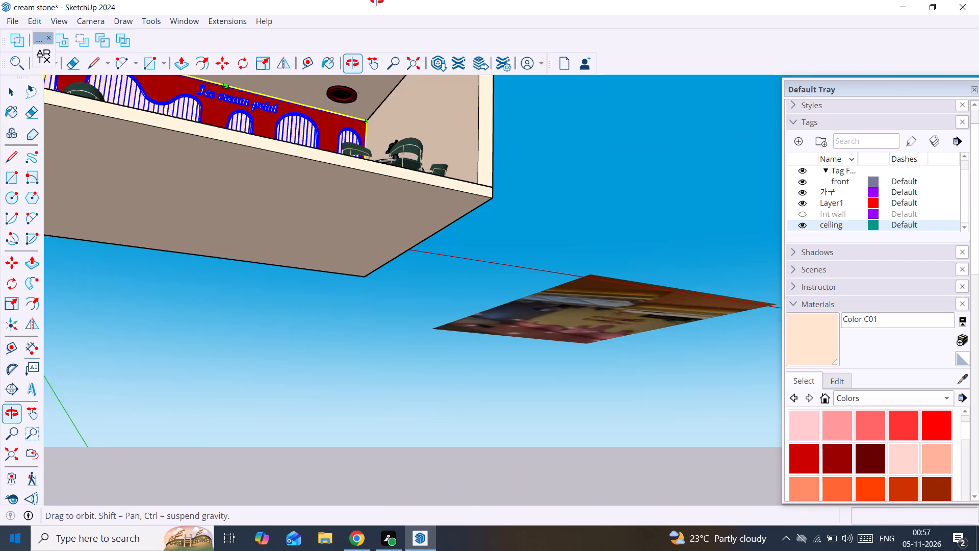
pyautogui.moveTo(377, 0); pyautogui.dragTo(337, 1, button='middle')
pyautogui.scroll(-9, 397, 139)
pyautogui.moveTo(393, 134); pyautogui.dragTo(350, 291, button='middle')
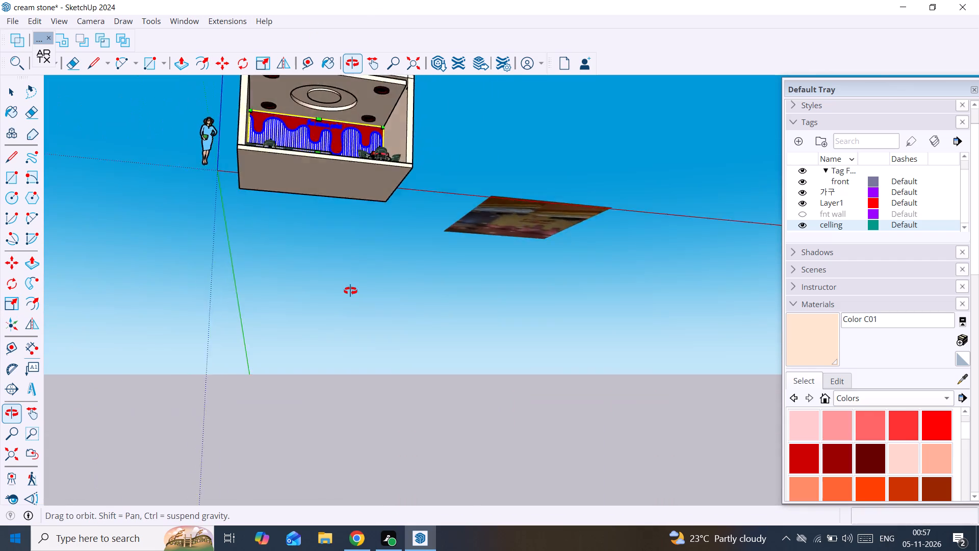
pyautogui.moveTo(350, 291); pyautogui.dragTo(413, 282, button='middle')
pyautogui.press('space')
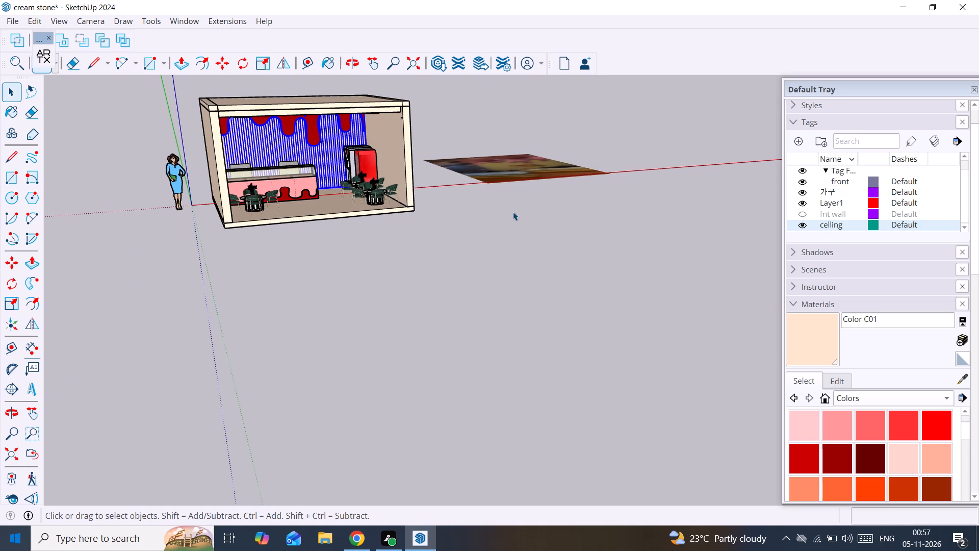
pyautogui.scroll(3, 330, 198)
pyautogui.moveTo(310, 145); pyautogui.dragTo(302, 86, button='middle')
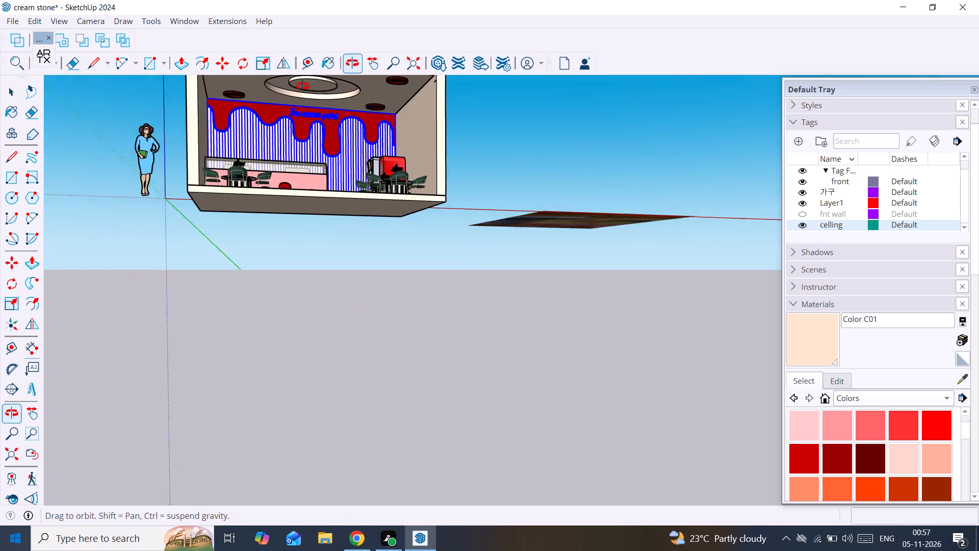
pyautogui.moveTo(302, 86); pyautogui.dragTo(338, 176, button='middle')
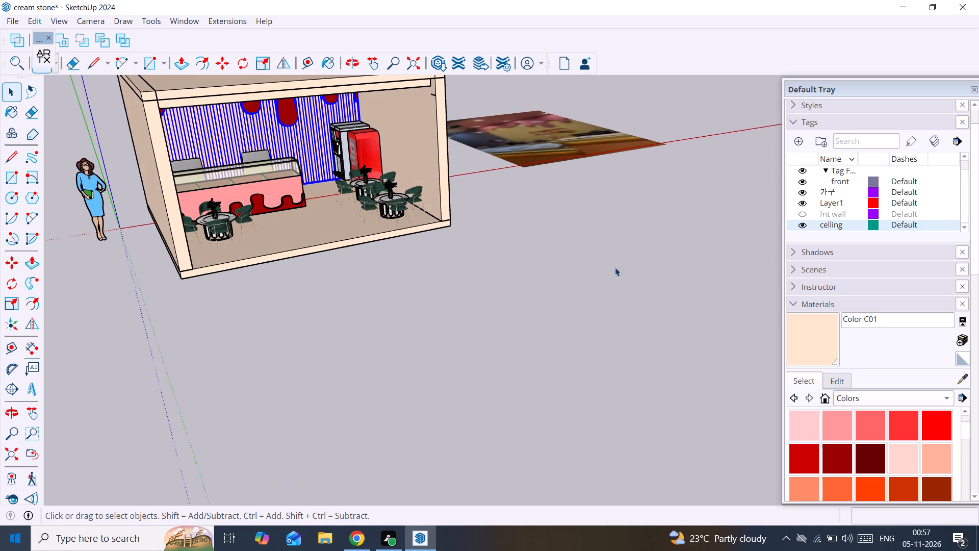
pyautogui.click(427, 337)
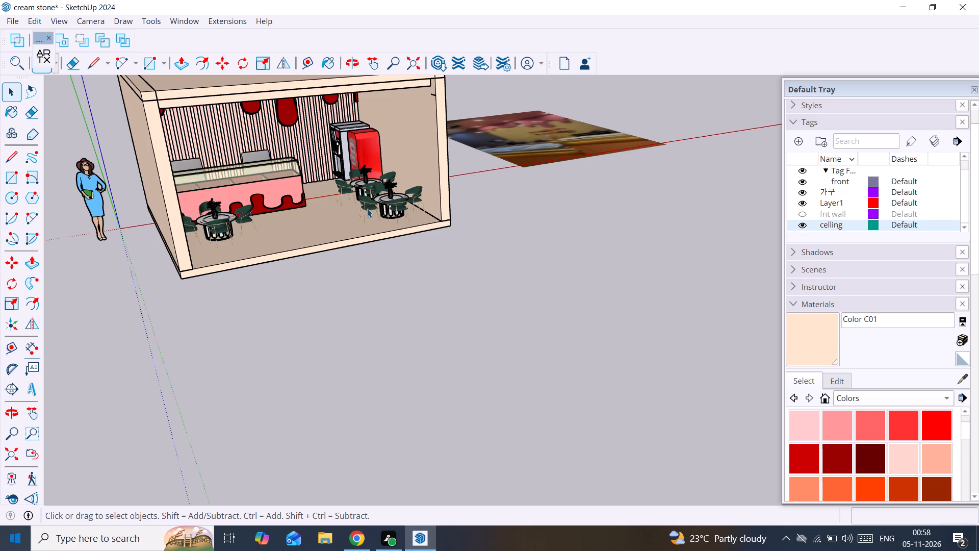
pyautogui.keyDown('shift'); pyautogui.moveTo(356, 196); pyautogui.dragTo(497, 331, button='middle'); pyautogui.keyUp('shift')
pyautogui.moveTo(492, 319); pyautogui.dragTo(384, 229, button='middle')
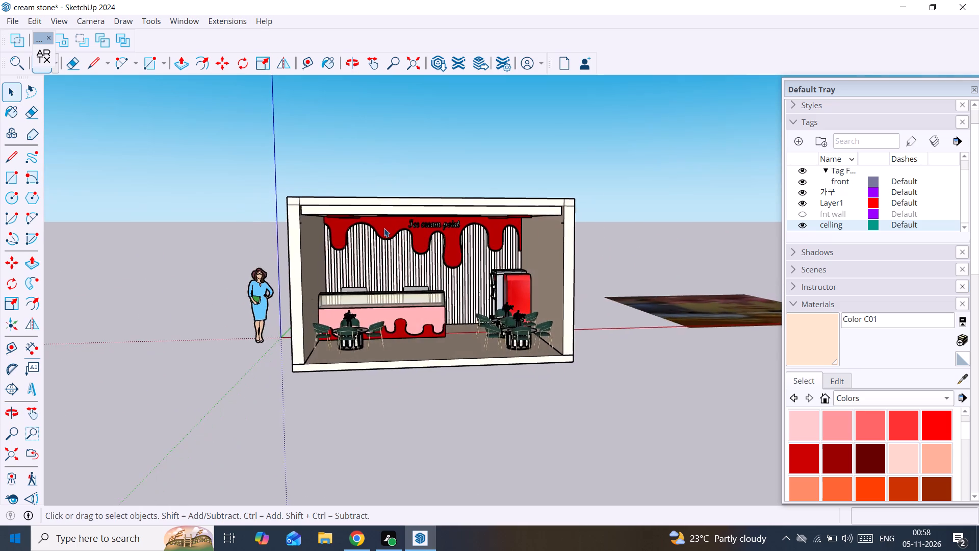
pyautogui.scroll(6, 384, 228)
pyautogui.moveTo(379, 222); pyautogui.dragTo(443, 209, button='middle')
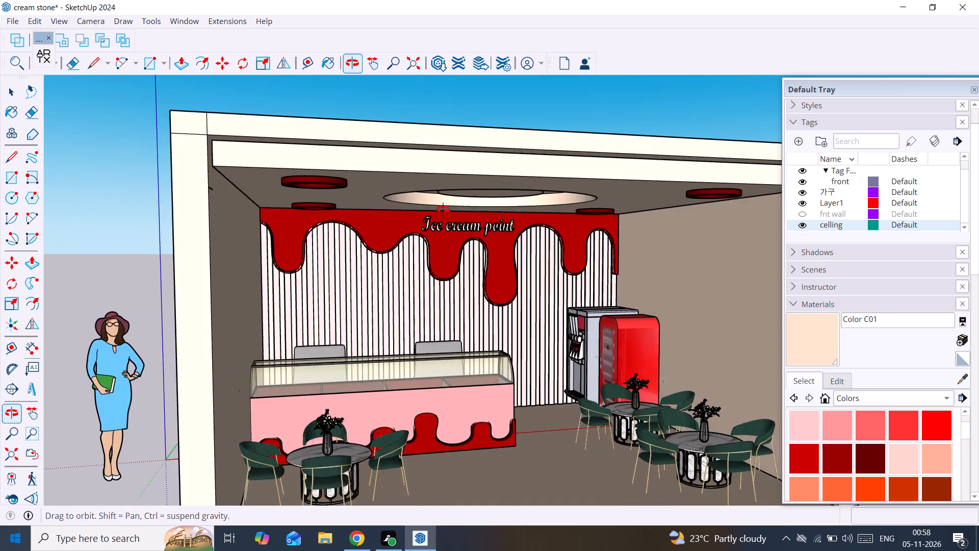
pyautogui.moveTo(443, 209); pyautogui.dragTo(444, 208, button='middle')
pyautogui.scroll(1, 443, 209)
pyautogui.moveTo(444, 199); pyautogui.dragTo(422, 165, button='middle')
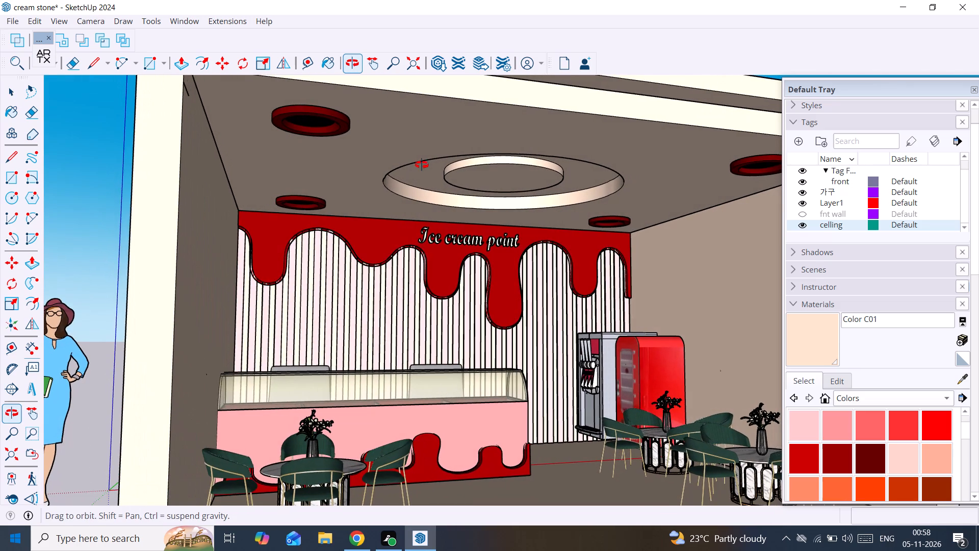
pyautogui.moveTo(422, 165); pyautogui.dragTo(425, 167, button='middle')
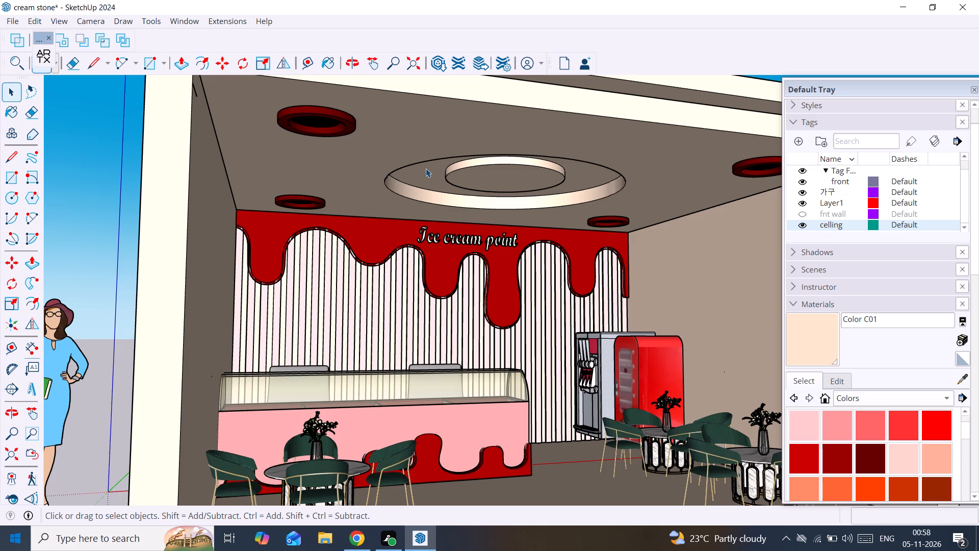
pyautogui.scroll(-3, 418, 169)
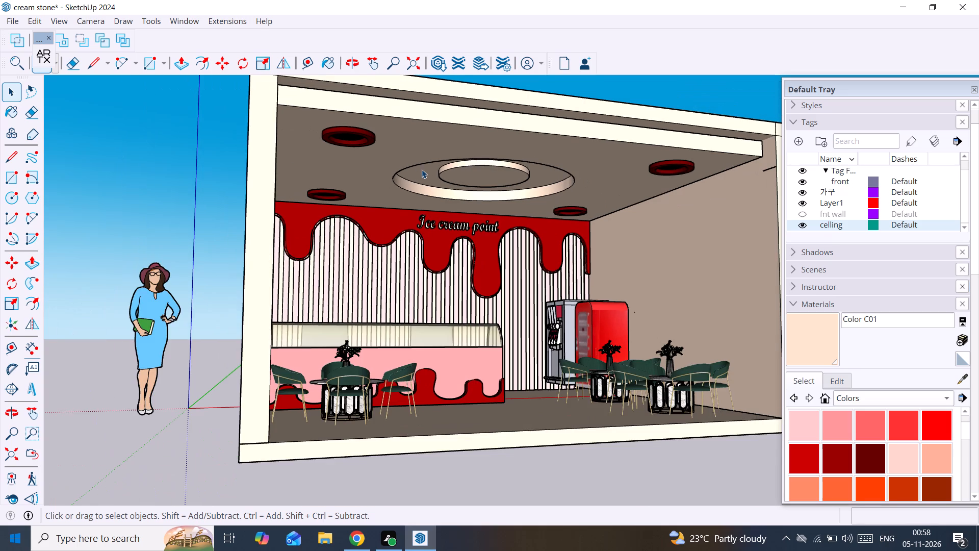
pyautogui.moveTo(422, 169); pyautogui.dragTo(456, 197, button='middle')
pyautogui.scroll(4, 456, 197)
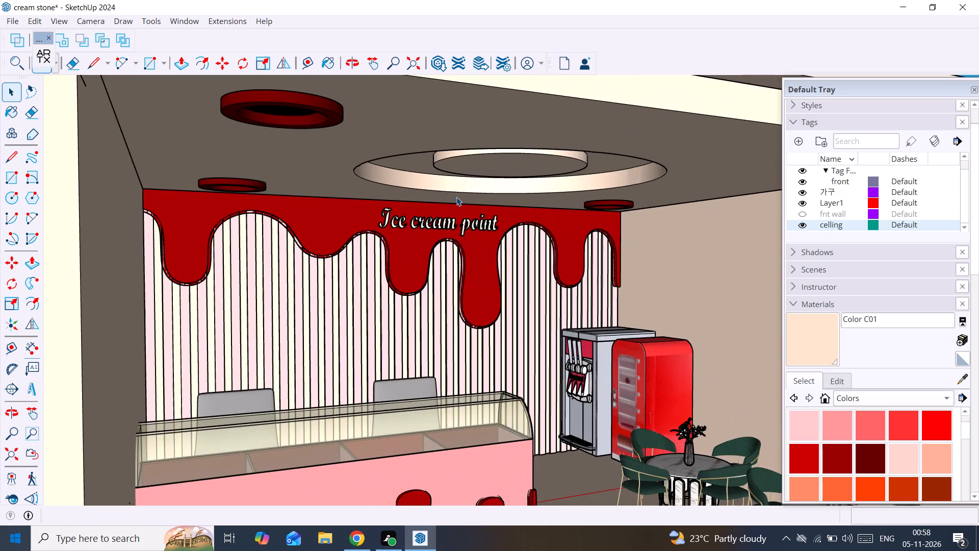
pyautogui.scroll(-3, 456, 197)
pyautogui.moveTo(456, 196); pyautogui.dragTo(500, 149, button='middle')
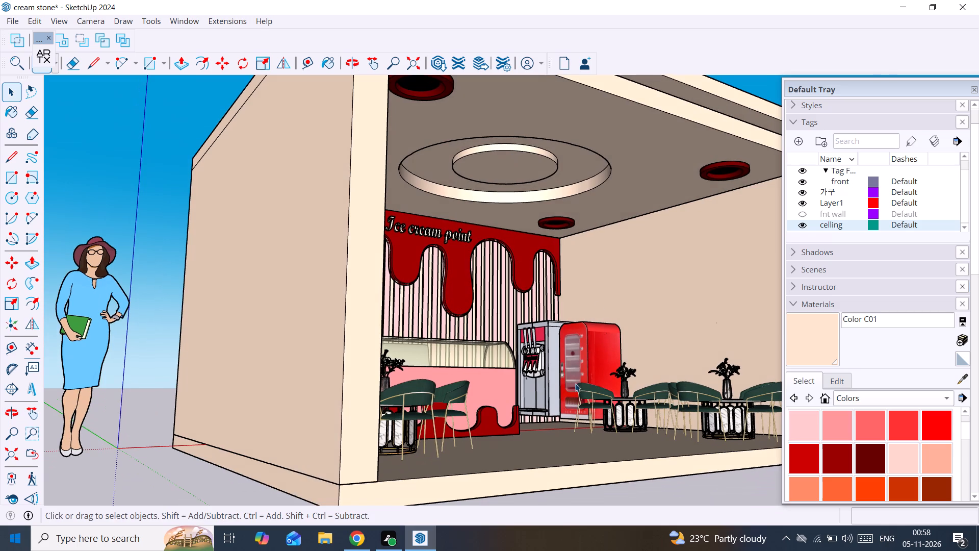
# Move the soft-serve ice cream machine beside the counter vertically down about 5 1/8" onto the shop floor.
pyautogui.click(545, 389)
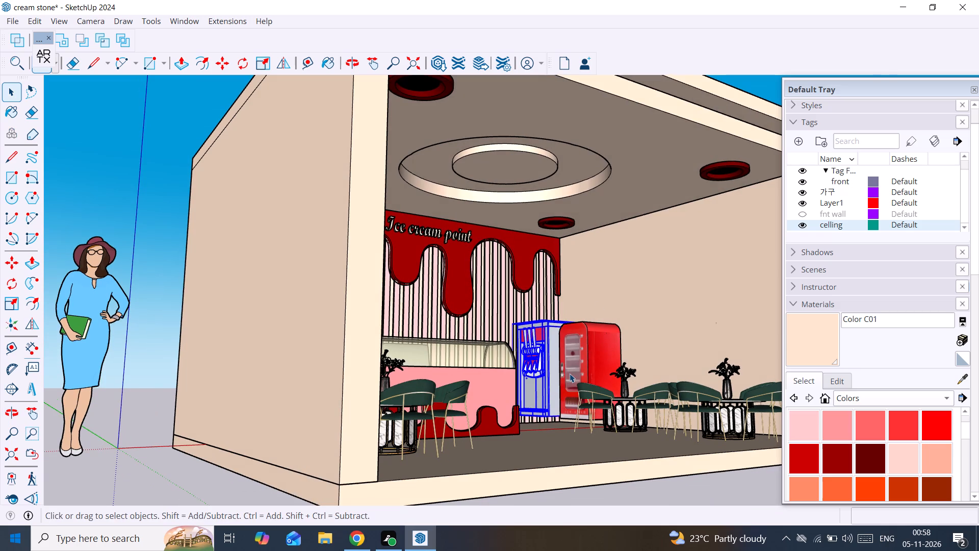
pyautogui.click(570, 373)
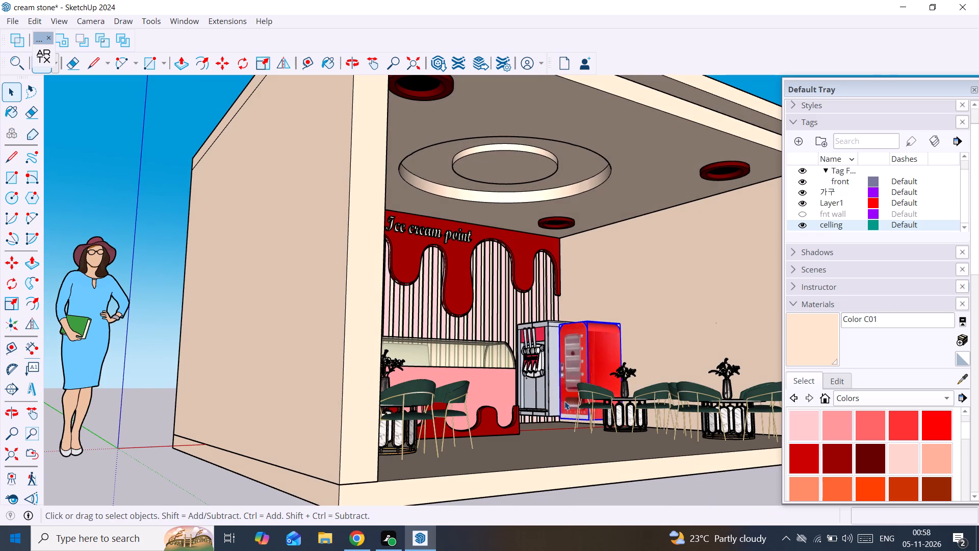
pyautogui.scroll(4, 559, 422)
pyautogui.moveTo(594, 418); pyautogui.dragTo(616, 417, button='middle')
pyautogui.scroll(1, 616, 417)
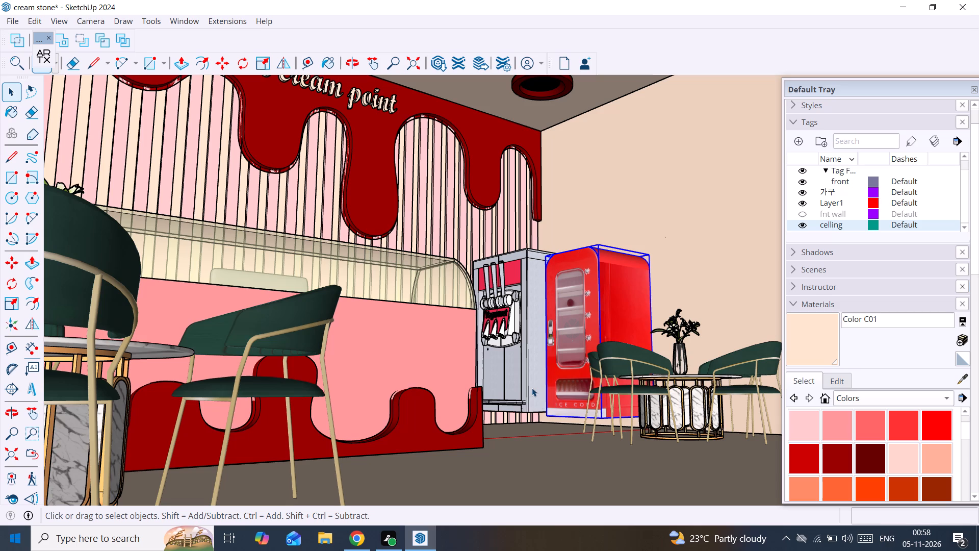
pyautogui.click(532, 388)
pyautogui.scroll(2, 531, 388)
pyautogui.moveTo(531, 388); pyautogui.dragTo(511, 391, button='middle')
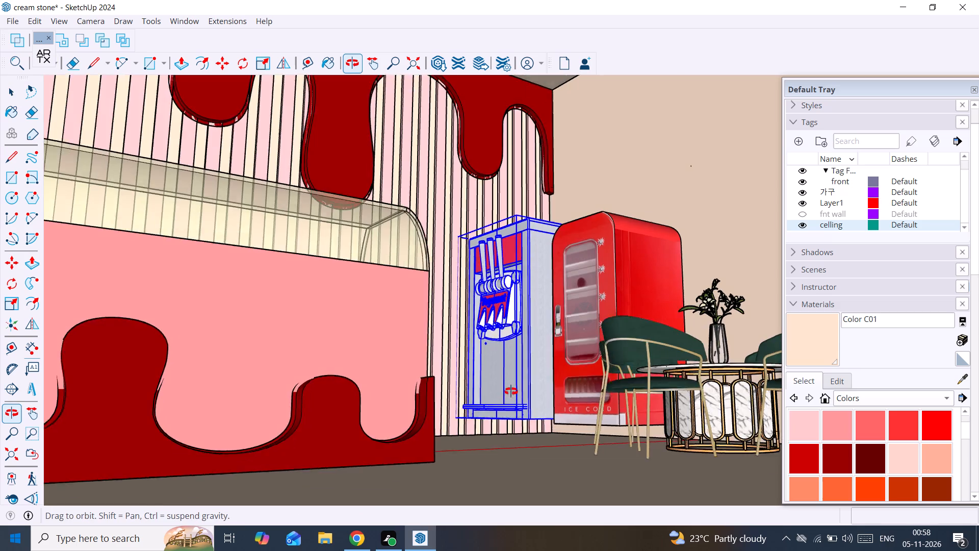
pyautogui.moveTo(511, 391); pyautogui.dragTo(511, 394, button='middle')
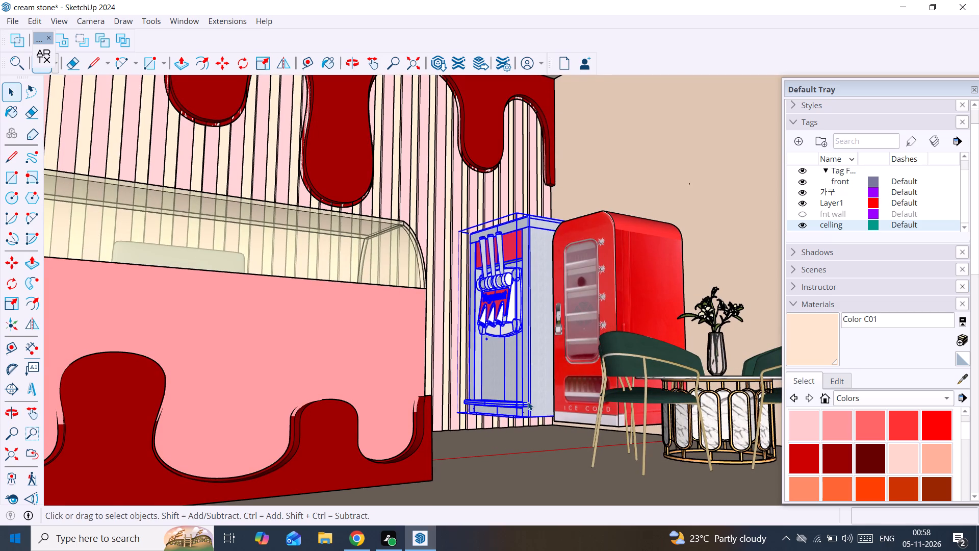
pyautogui.moveTo(523, 400); pyautogui.dragTo(492, 385, button='middle')
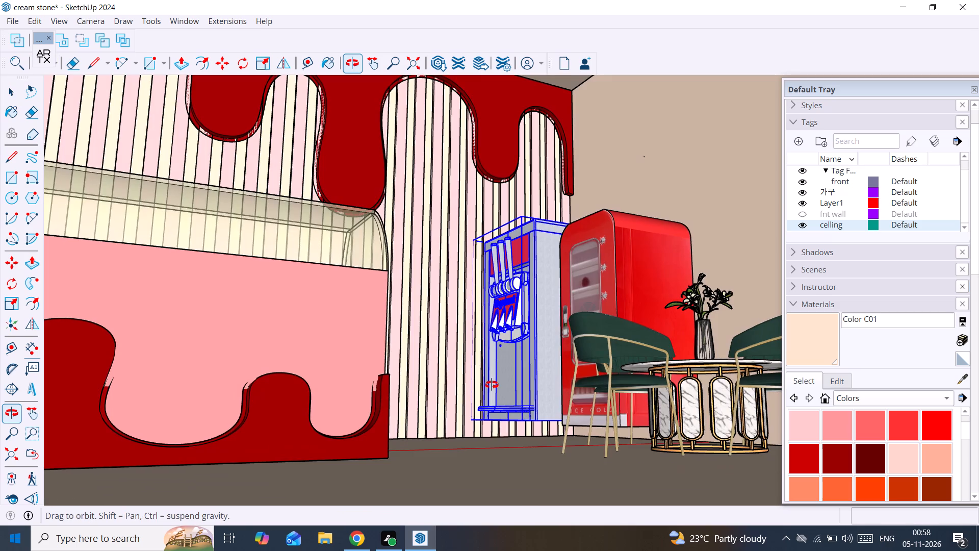
pyautogui.moveTo(492, 385); pyautogui.dragTo(536, 385, button='middle')
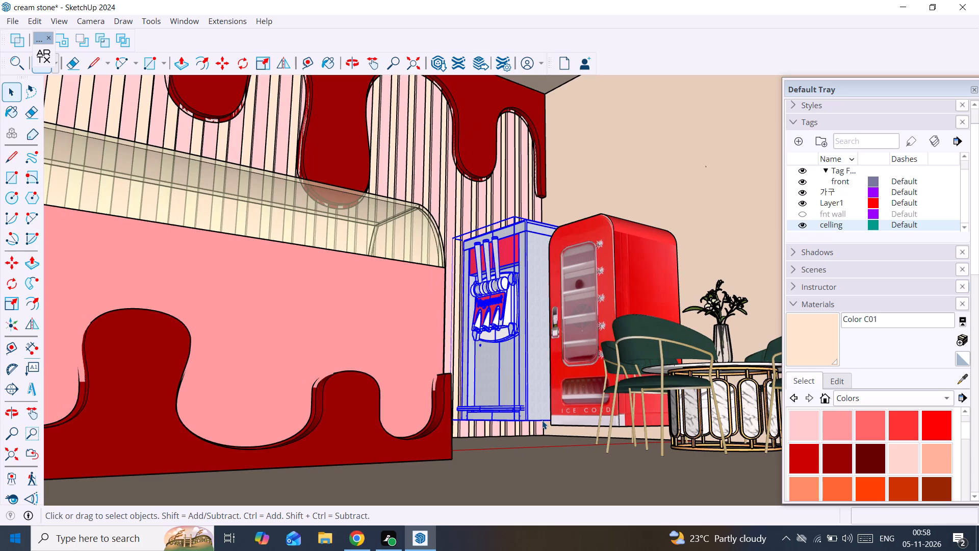
pyautogui.press('m')
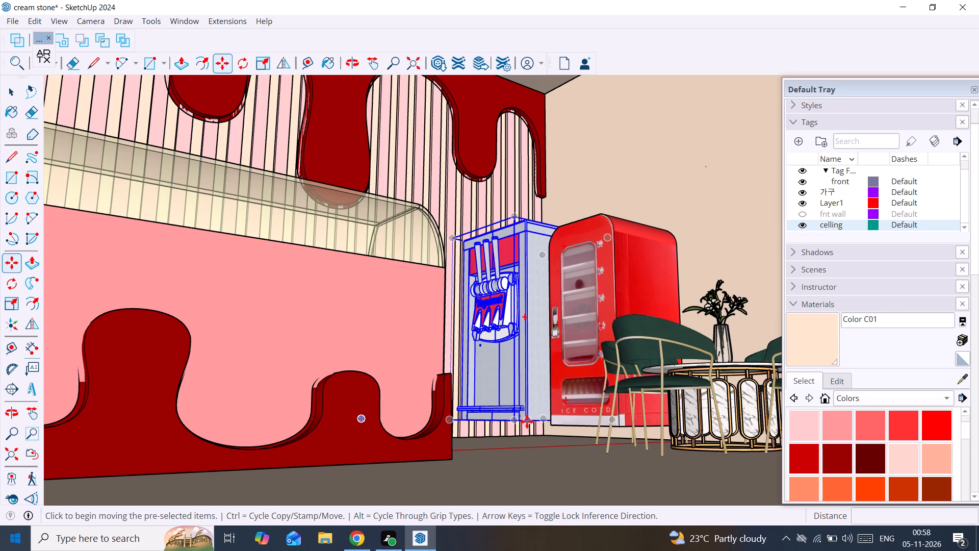
pyautogui.click(527, 421)
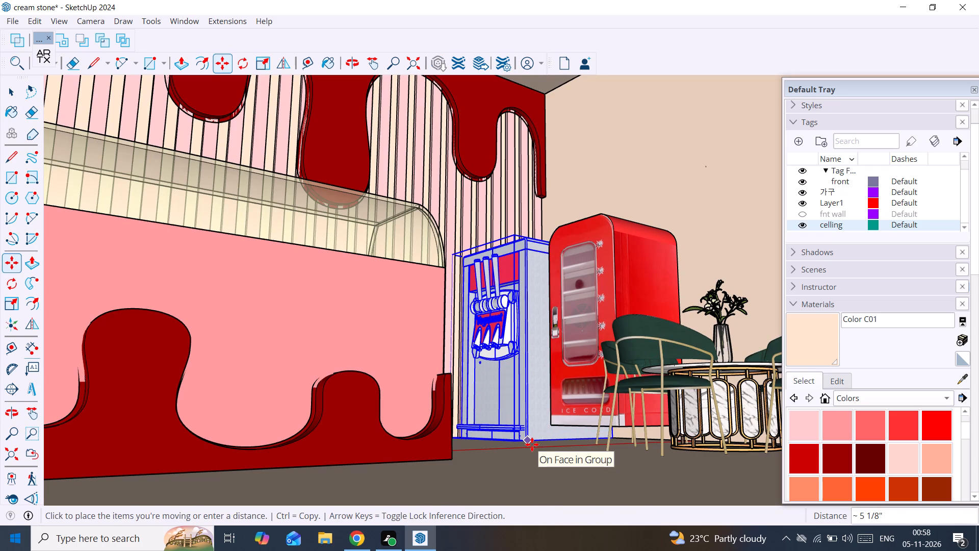
pyautogui.press('Up')
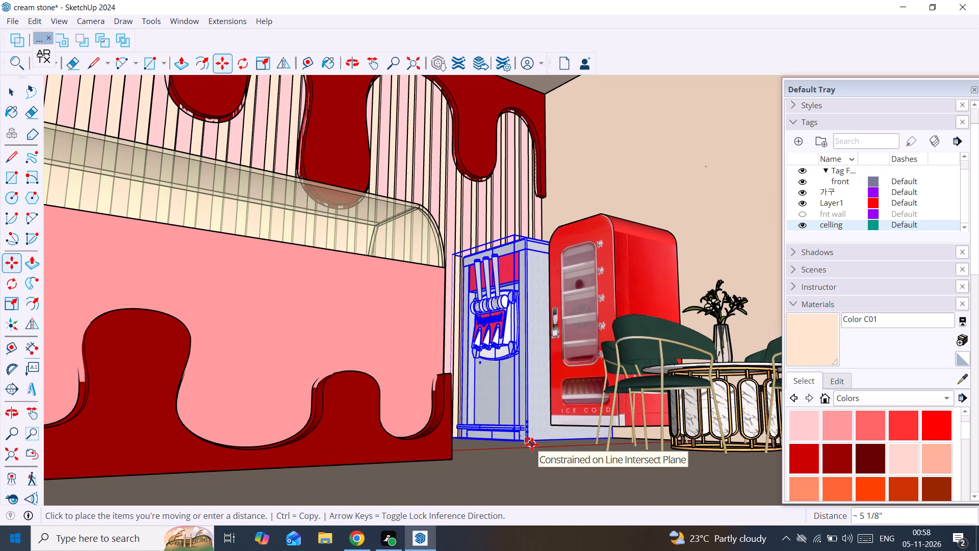
pyautogui.click(532, 444)
pyautogui.press('space')
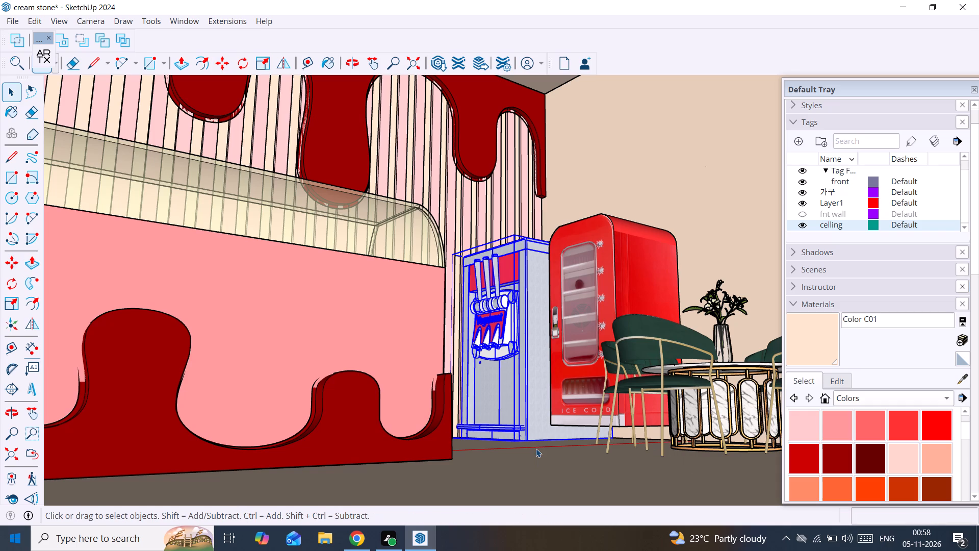
# Move the red Ice Cold refrigerator beside the ice cream machine down about 3 7/8" onto the shop floor.
pyautogui.click(582, 345)
pyautogui.scroll(1, 571, 356)
pyautogui.moveTo(573, 356); pyautogui.dragTo(577, 354, button='middle')
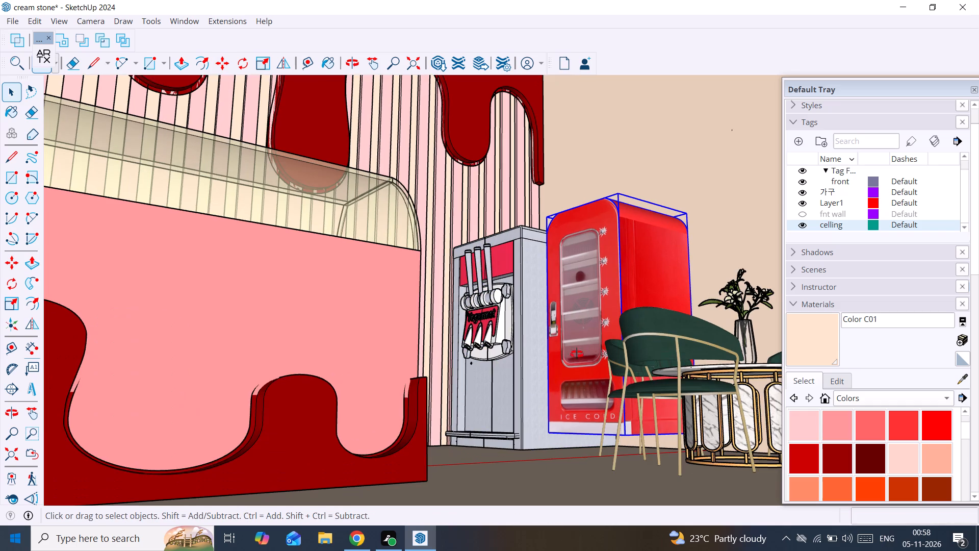
pyautogui.moveTo(577, 354); pyautogui.dragTo(603, 346, button='middle')
pyautogui.scroll(-2, 603, 346)
pyautogui.moveTo(591, 349); pyautogui.dragTo(431, 412, button='middle')
pyautogui.scroll(-2, 496, 338)
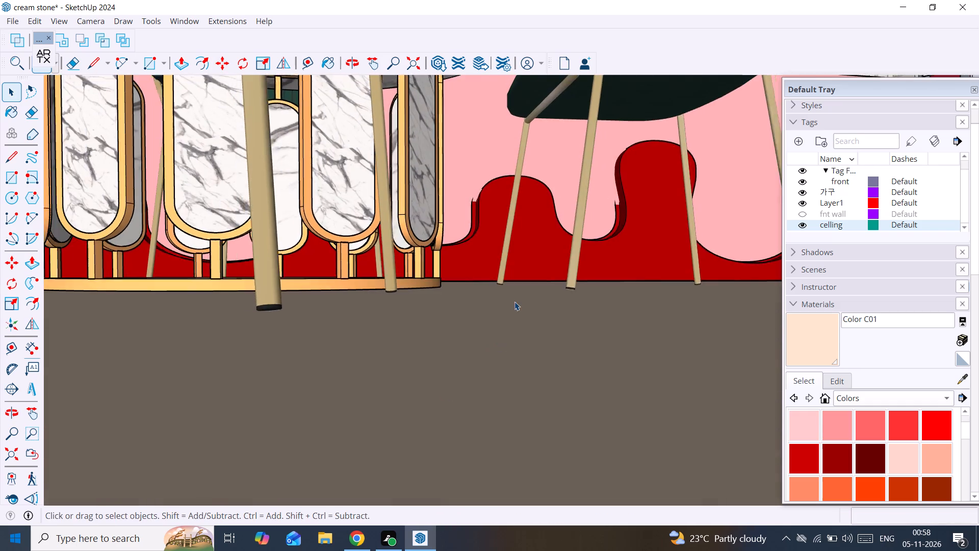
pyautogui.scroll(-19, 514, 302)
pyautogui.moveTo(544, 276); pyautogui.dragTo(698, 308, button='middle')
pyautogui.scroll(2, 695, 292)
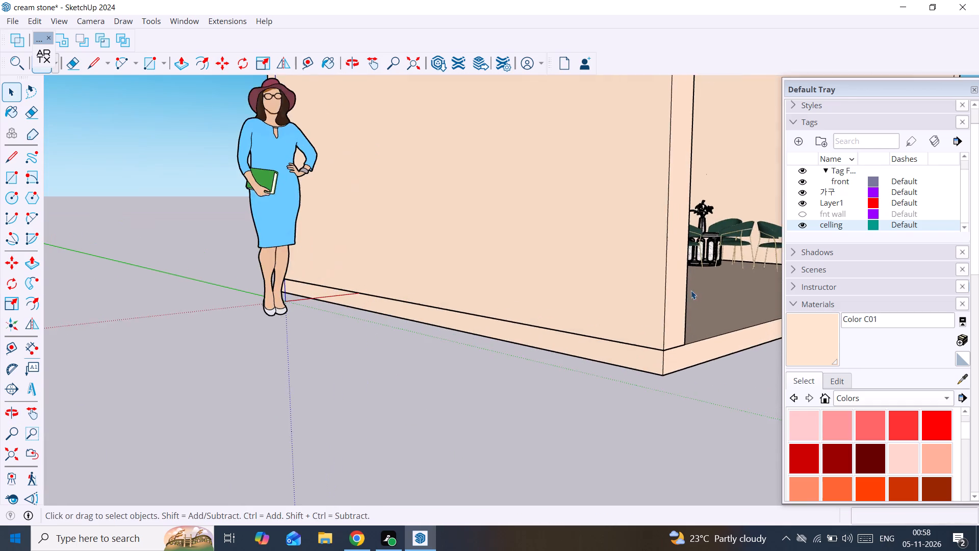
pyautogui.scroll(3, 691, 259)
pyautogui.moveTo(692, 250); pyautogui.dragTo(634, 248, button='middle')
pyautogui.scroll(1, 651, 255)
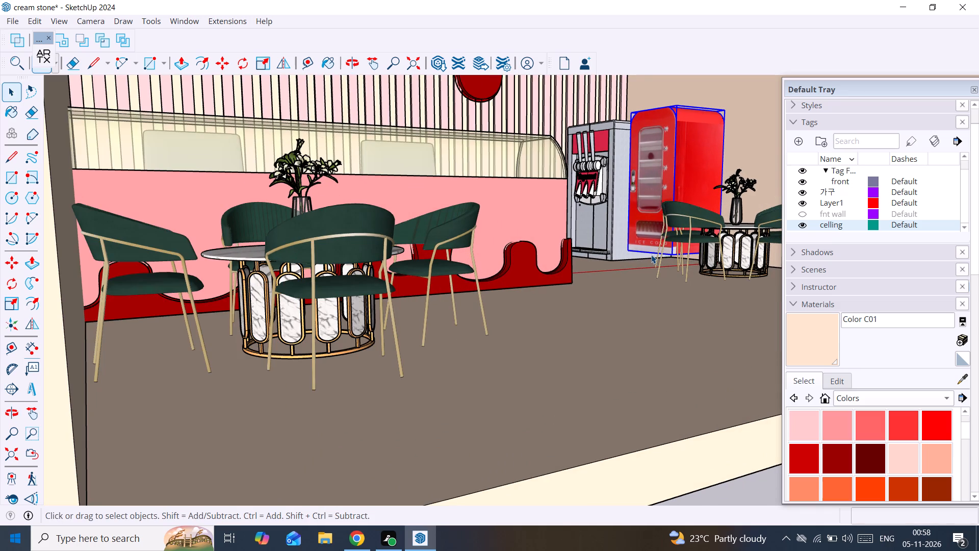
pyautogui.press('m')
pyautogui.scroll(4, 630, 258)
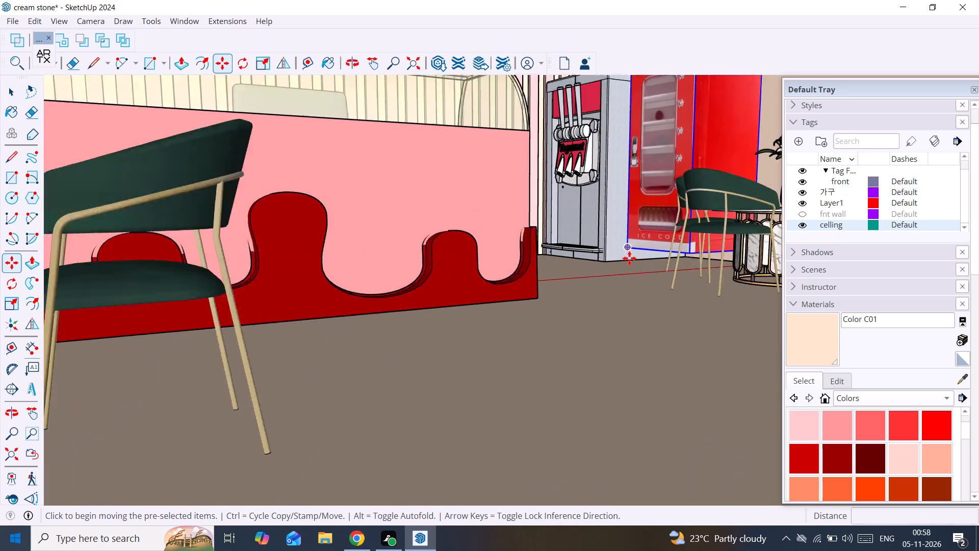
pyautogui.click(631, 248)
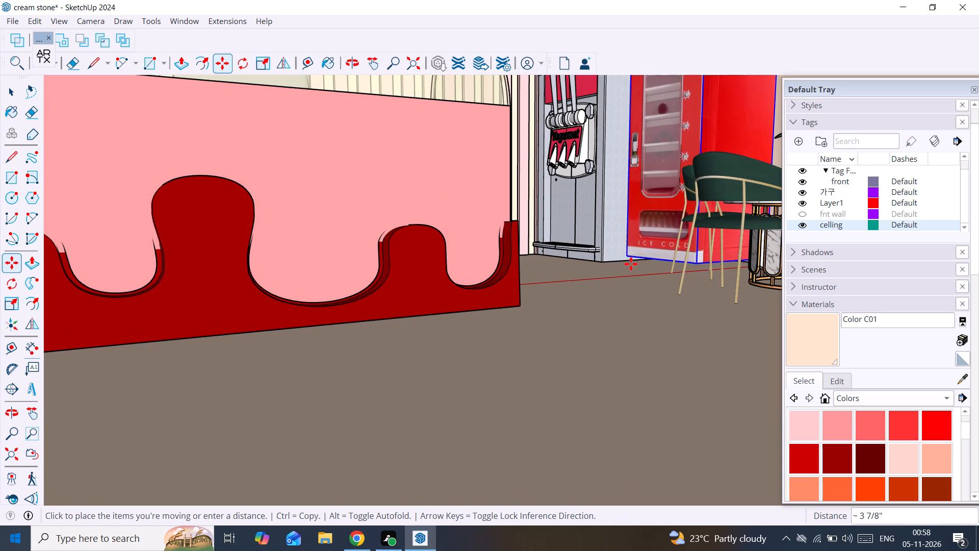
pyautogui.click(631, 265)
pyautogui.scroll(-11, 631, 265)
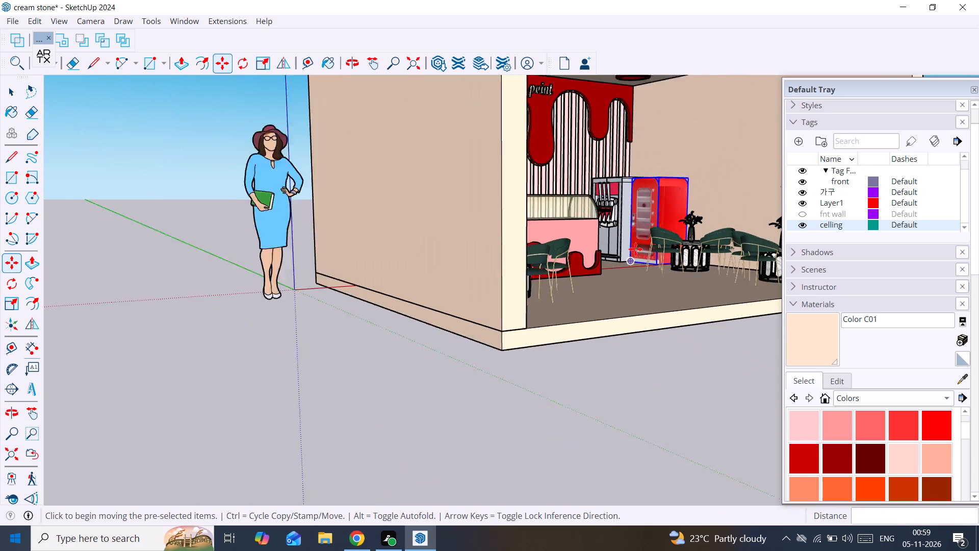
pyautogui.press('space')
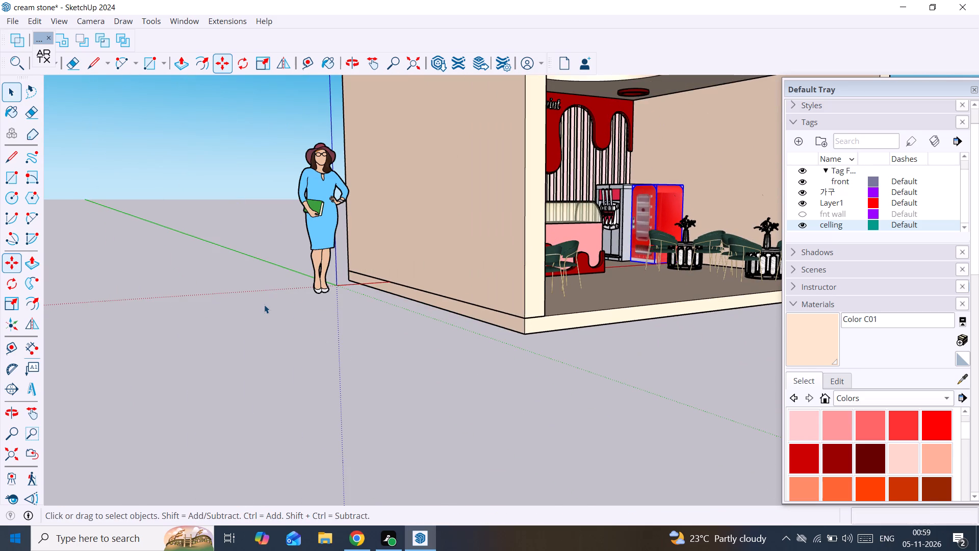
pyautogui.click(230, 234)
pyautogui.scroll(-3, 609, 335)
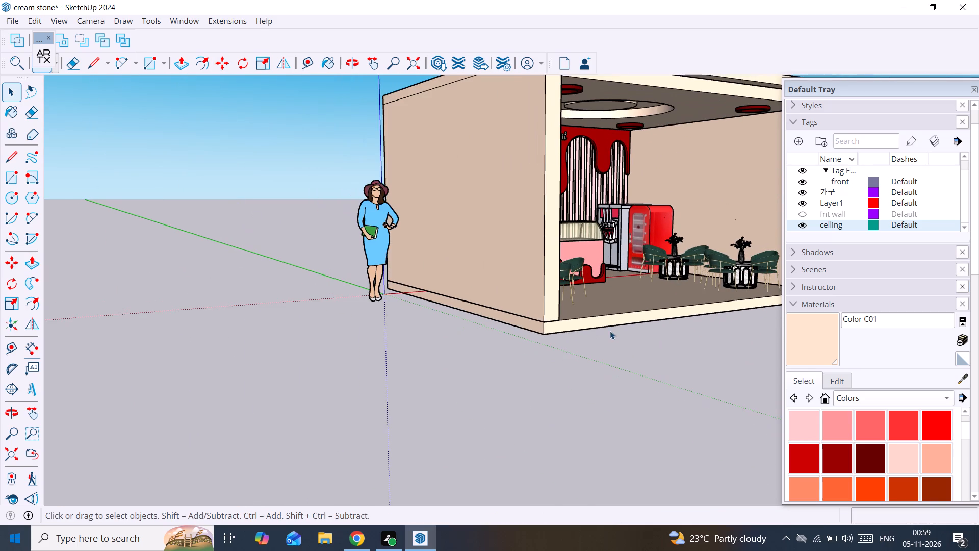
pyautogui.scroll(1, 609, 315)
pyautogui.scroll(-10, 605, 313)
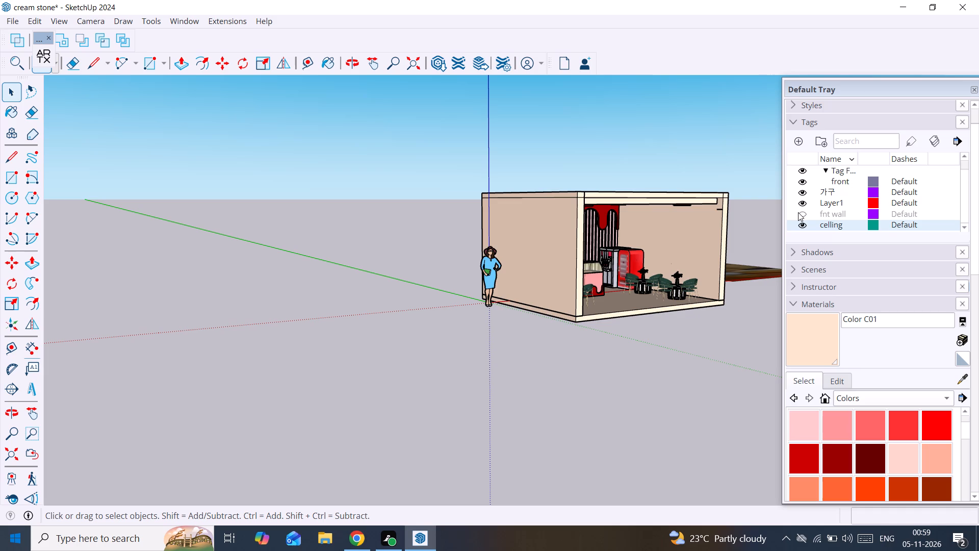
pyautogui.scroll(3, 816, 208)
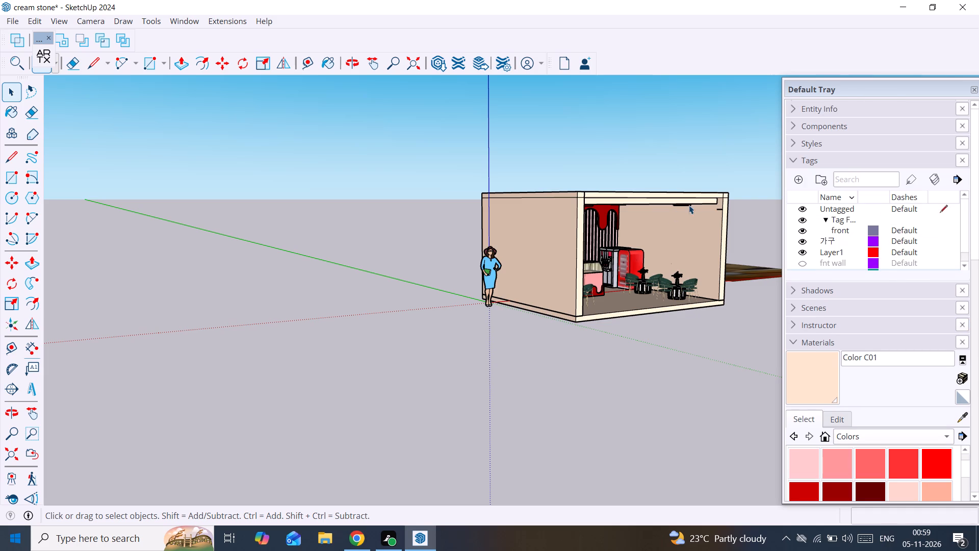
# Copy the "Ice cream point" lettering from inside the wall panel group and close the group.
pyautogui.scroll(8, 725, 197)
pyautogui.scroll(1, 685, 207)
pyautogui.moveTo(683, 207); pyautogui.dragTo(673, 185, button='middle')
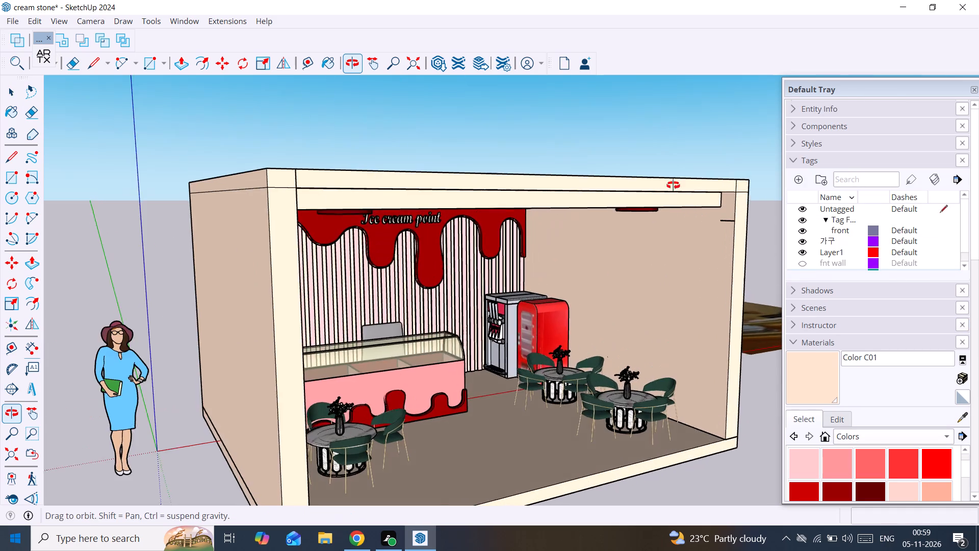
pyautogui.moveTo(673, 185); pyautogui.dragTo(586, 173, button='middle')
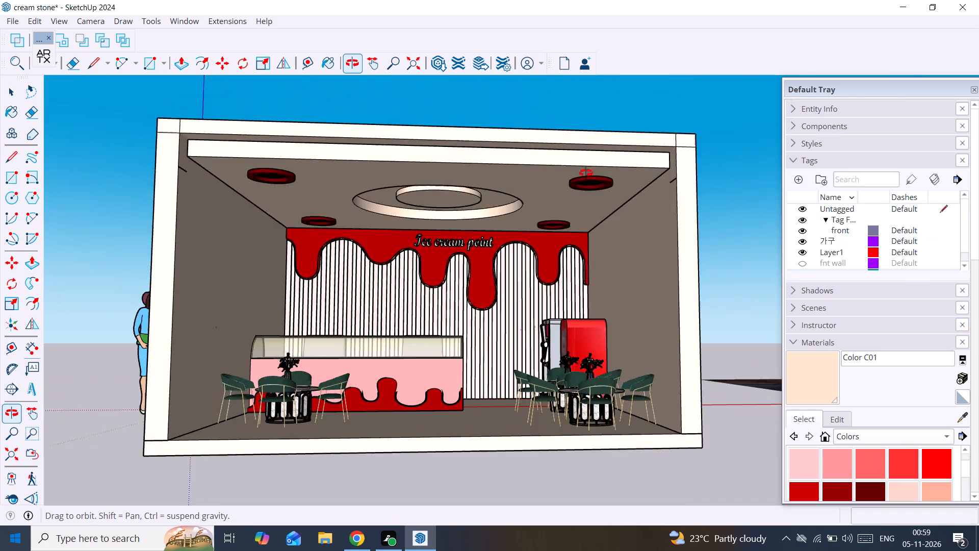
pyautogui.moveTo(586, 173); pyautogui.dragTo(597, 181, button='middle')
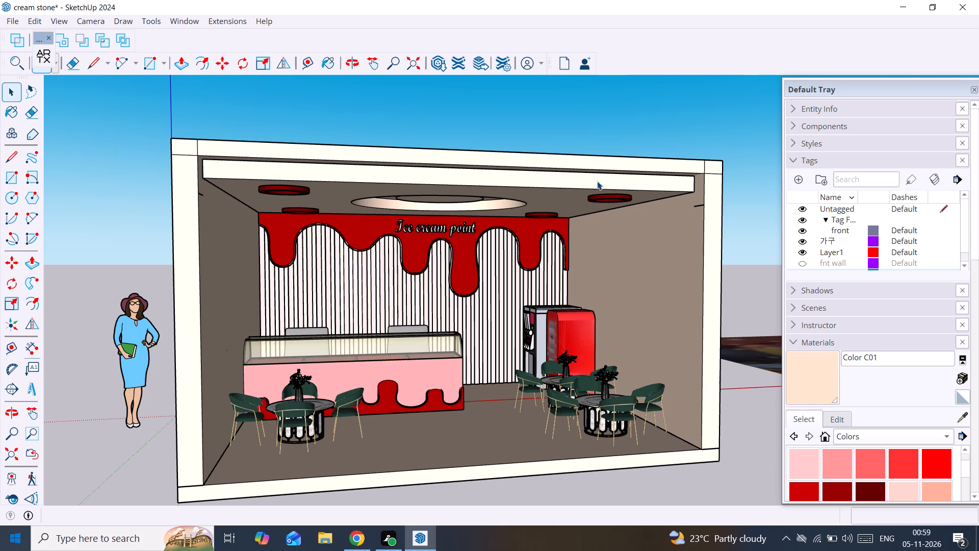
pyautogui.click(447, 230)
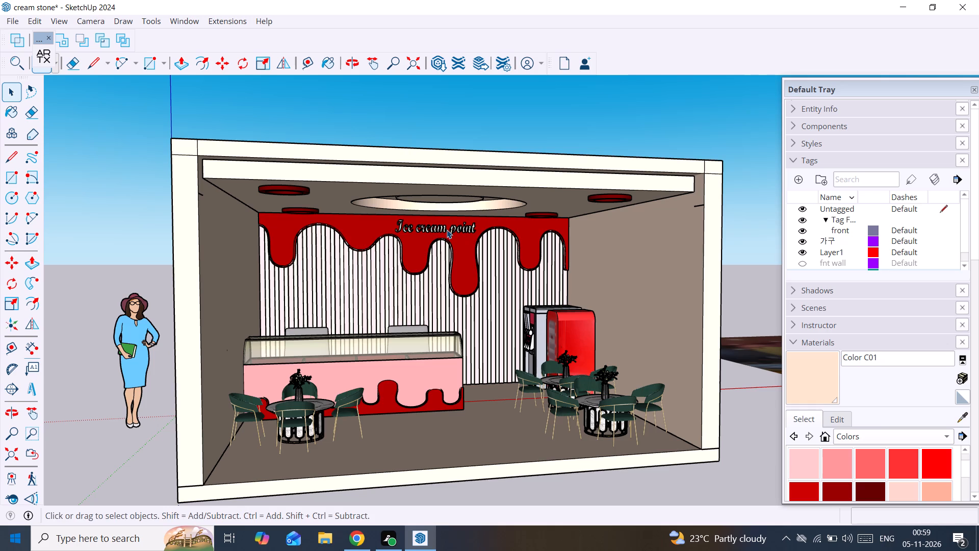
pyautogui.click(447, 229)
pyautogui.doubleClick(447, 229)
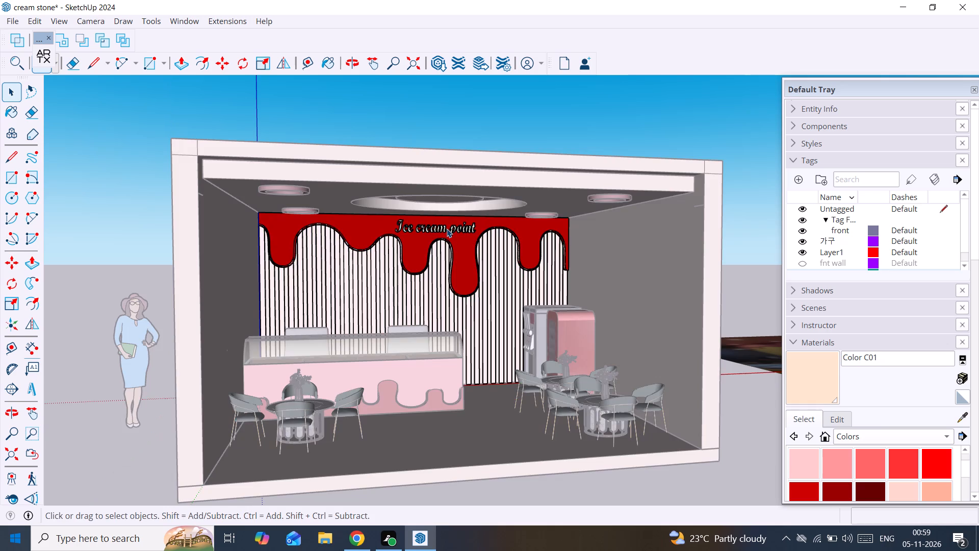
pyautogui.click(447, 229)
pyautogui.doubleClick(447, 229)
pyautogui.click(447, 229)
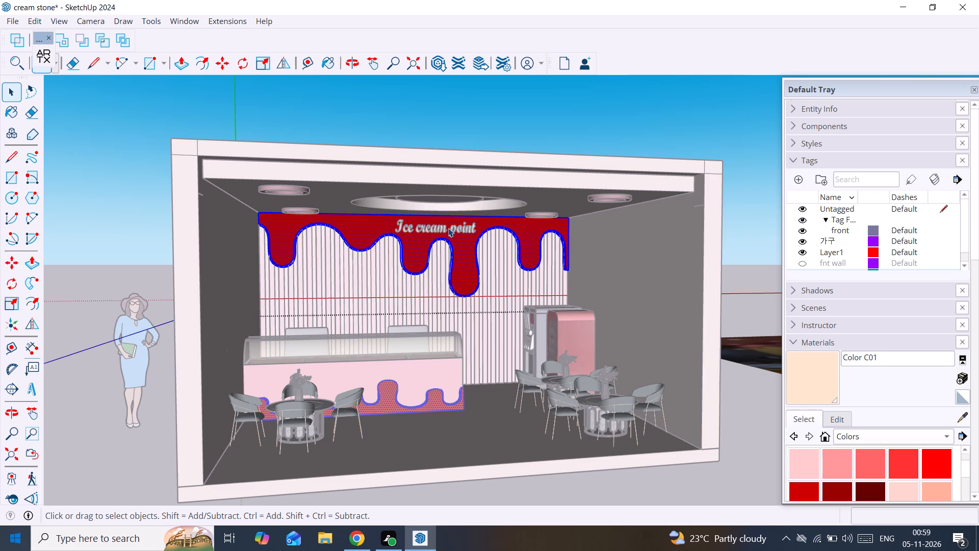
pyautogui.click(741, 141)
pyautogui.click(465, 227)
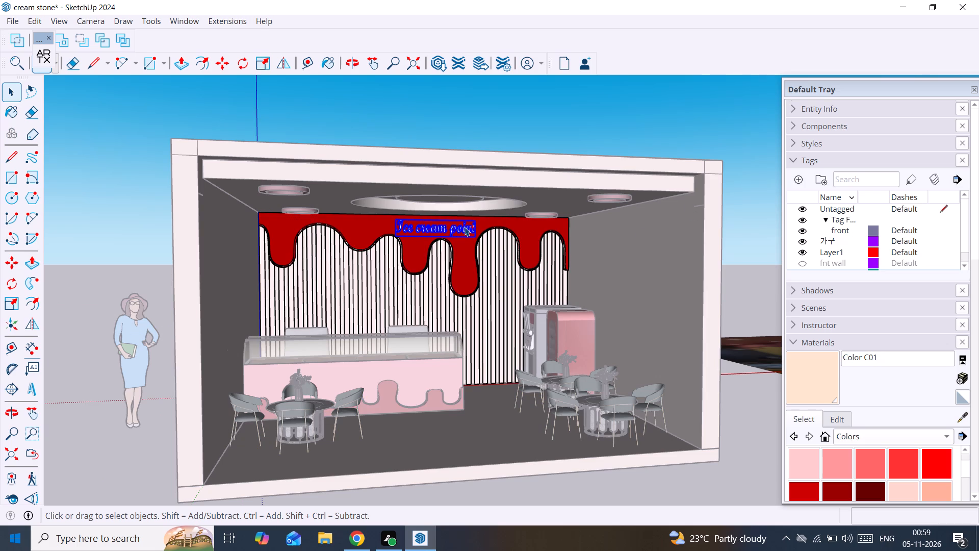
pyautogui.hotkey('ctrl', 'c')
pyautogui.hotkey('ctrl', 'c')
pyautogui.hotkey('ctrl', 'c')
pyautogui.hotkey('ctrl', 'c')
pyautogui.hotkey('ctrl', 'c')
pyautogui.hotkey('ctrl', 'c')
pyautogui.hotkey('ctrl', 'c')
pyautogui.hotkey('ctrl', 'c')
pyautogui.hotkey('ctrl', 'c')
pyautogui.hotkey('ctrl', 'c')
pyautogui.hotkey('ctrl', 'c')
pyautogui.scroll(-7, 465, 227)
pyautogui.click(646, 389)
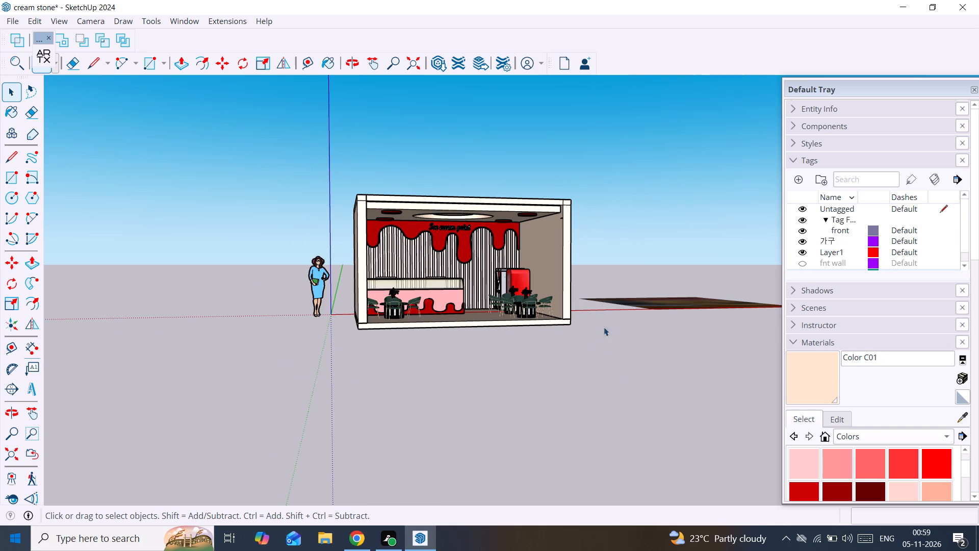
# Paste the "Ice cream point" lettering outside the wall panel group, at the shop's lower front corner nearest the refrigerator.
pyautogui.scroll(1, 598, 315)
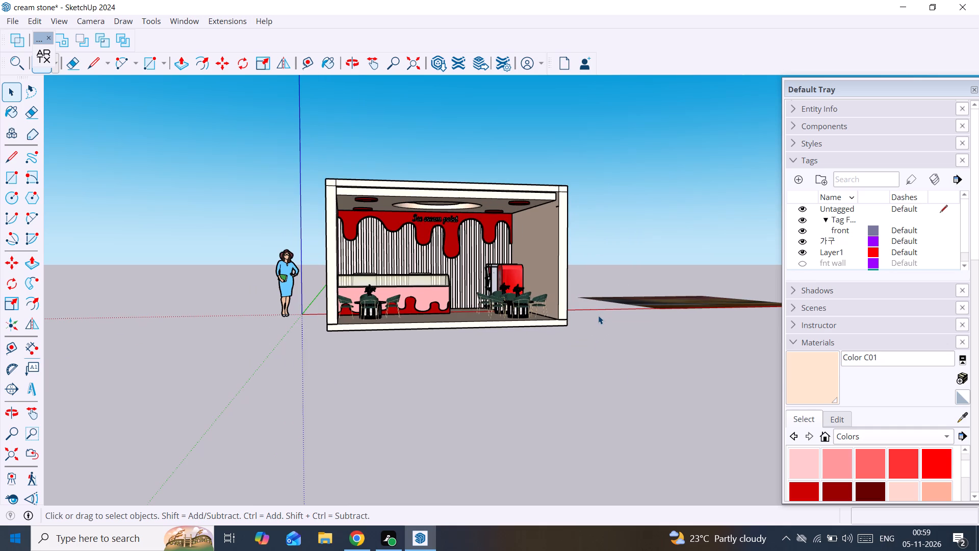
pyautogui.click(598, 315)
pyautogui.hotkey('ctrl', 'v')
pyautogui.hotkey('ctrl', 'v')
pyautogui.hotkey('ctrl', 'v')
pyautogui.hotkey('ctrl', 'v')
pyautogui.hotkey('ctrl', 'v')
pyautogui.hotkey('ctrl', 'v')
pyautogui.hotkey('ctrl', 'v')
pyautogui.hotkey('ctrl', 'v')
pyautogui.hotkey('ctrl', 'v')
pyautogui.hotkey('ctrl', 'v')
pyautogui.hotkey('ctrl', 'v')
pyautogui.hotkey('ctrl', 'v')
pyautogui.hotkey('ctrl', 'v')
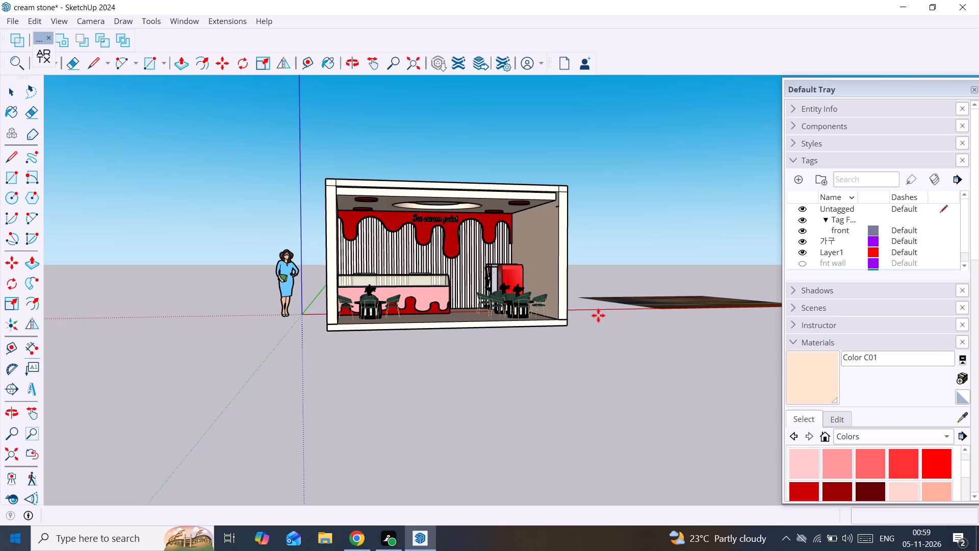
pyautogui.hotkey('ctrl', 'v')
pyautogui.hotkey('ctrl', 'v')
pyautogui.hotkey('ctrl', 'v')
pyautogui.click(563, 318)
# Move the pasted "Ice cream point" lettering about 2' 11 3/4" along the red axis, clear of the shop's side wall.
pyautogui.scroll(2, 588, 306)
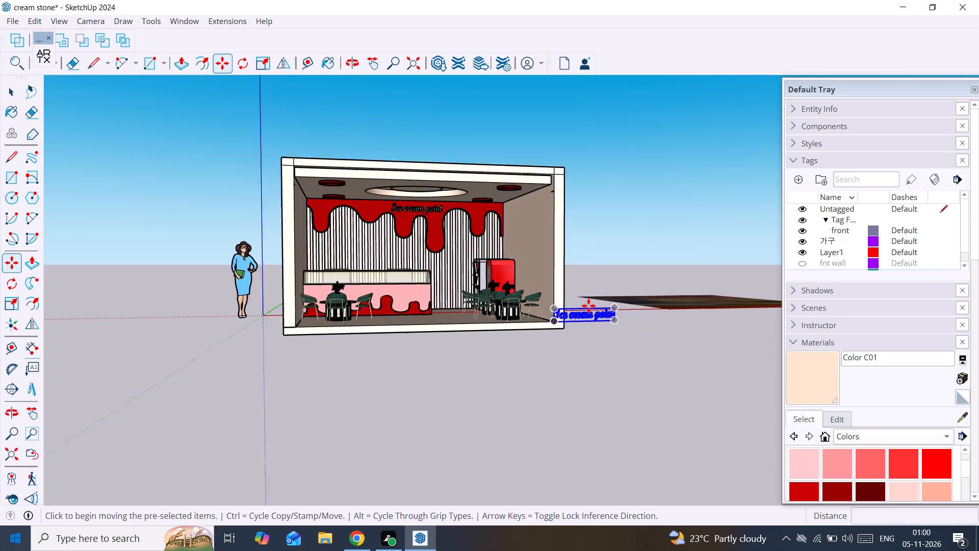
pyautogui.scroll(6, 588, 306)
pyautogui.scroll(-4, 590, 308)
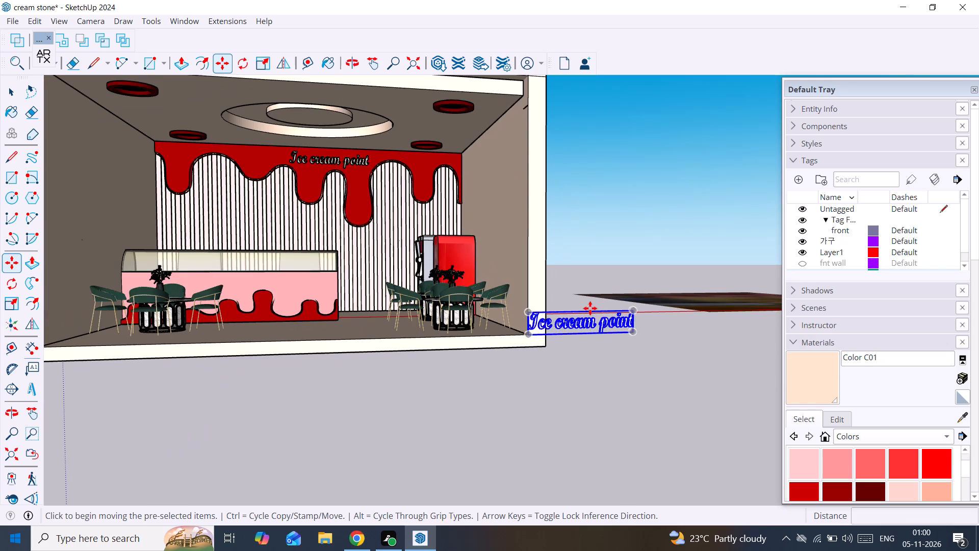
pyautogui.press('space')
pyautogui.scroll(1, 544, 332)
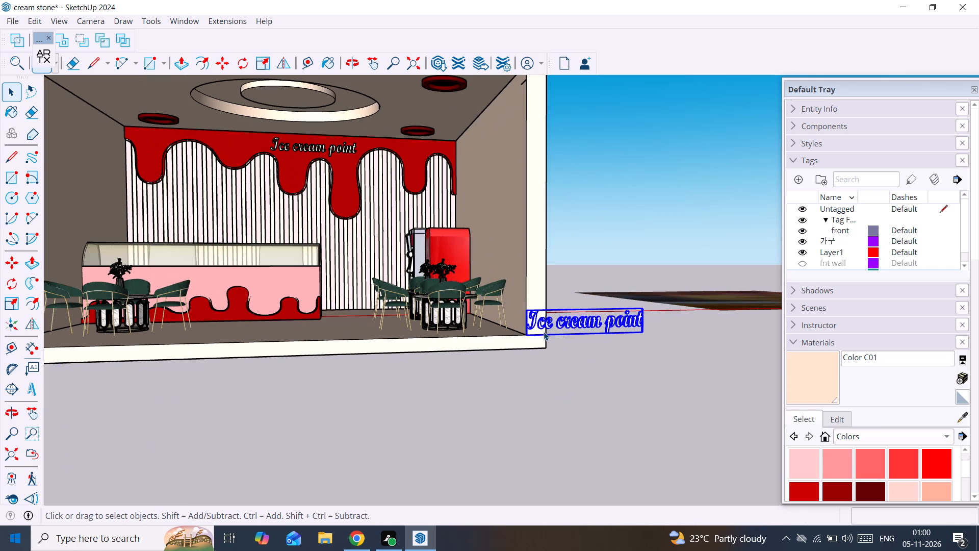
pyautogui.press('m')
pyautogui.click(527, 327)
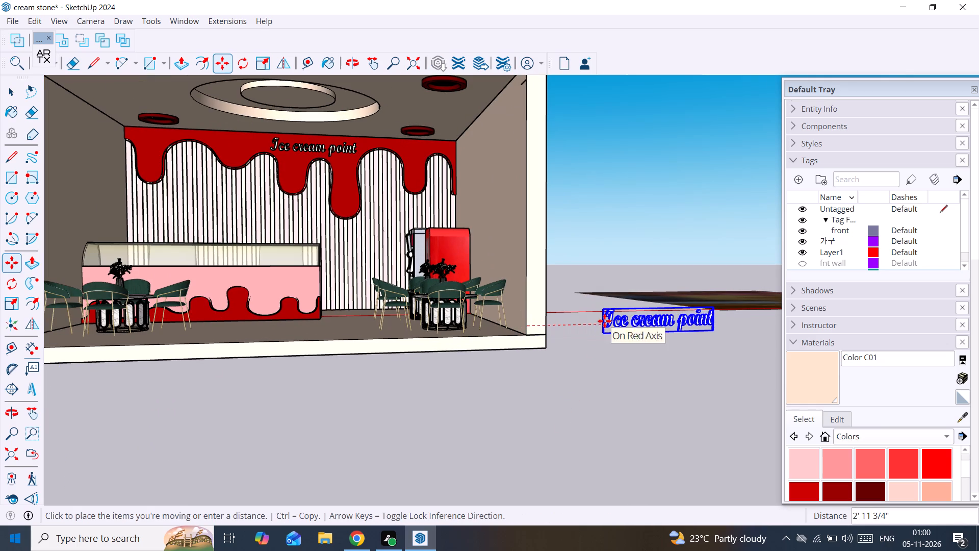
pyautogui.click(604, 321)
pyautogui.press('space')
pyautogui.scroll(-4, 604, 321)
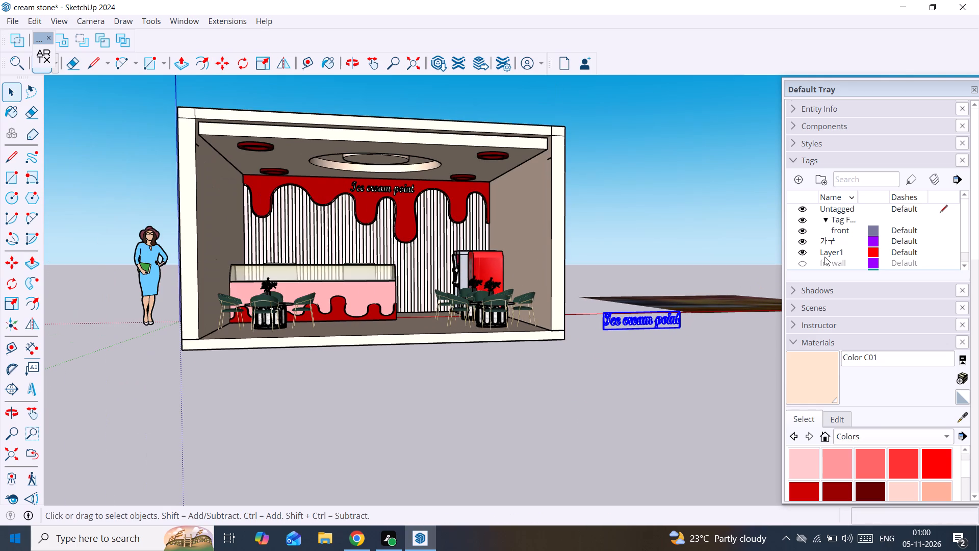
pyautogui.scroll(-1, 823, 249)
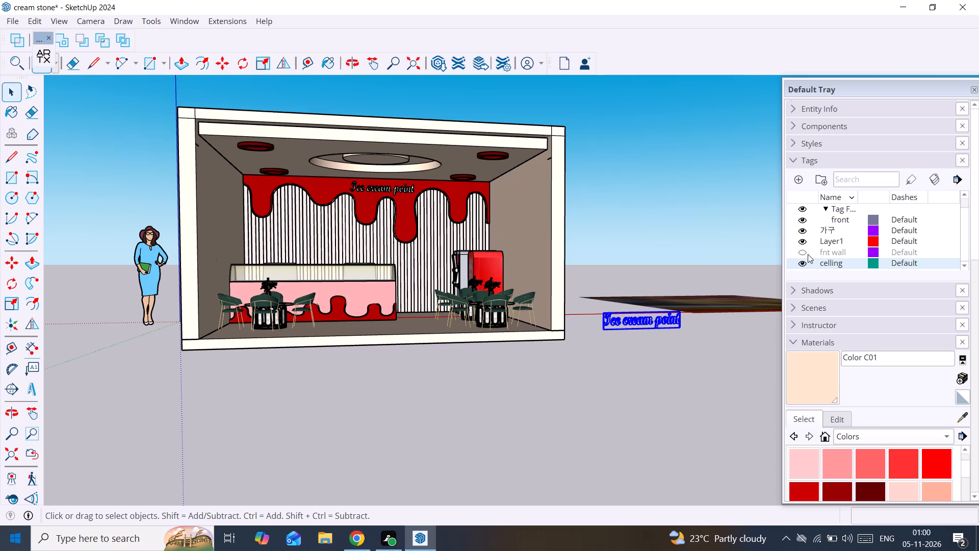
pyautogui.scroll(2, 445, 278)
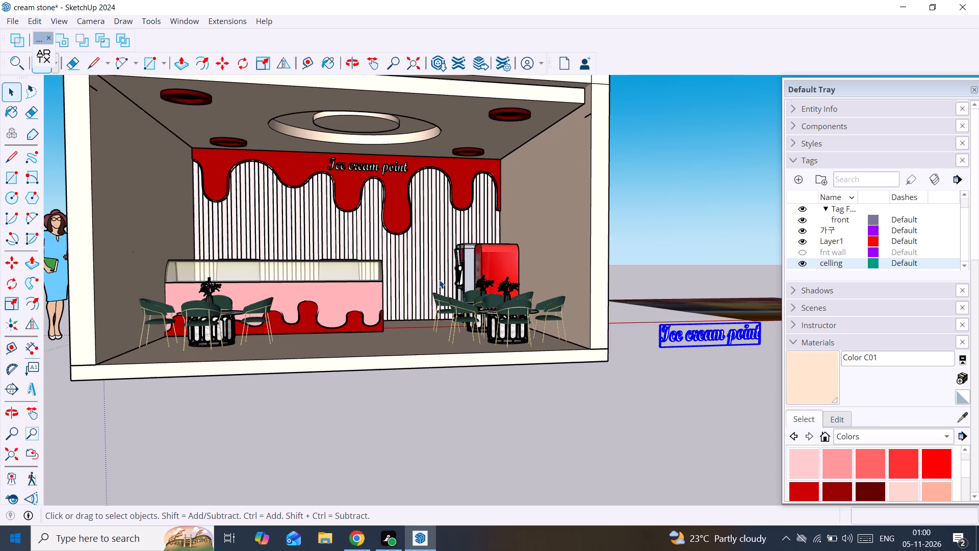
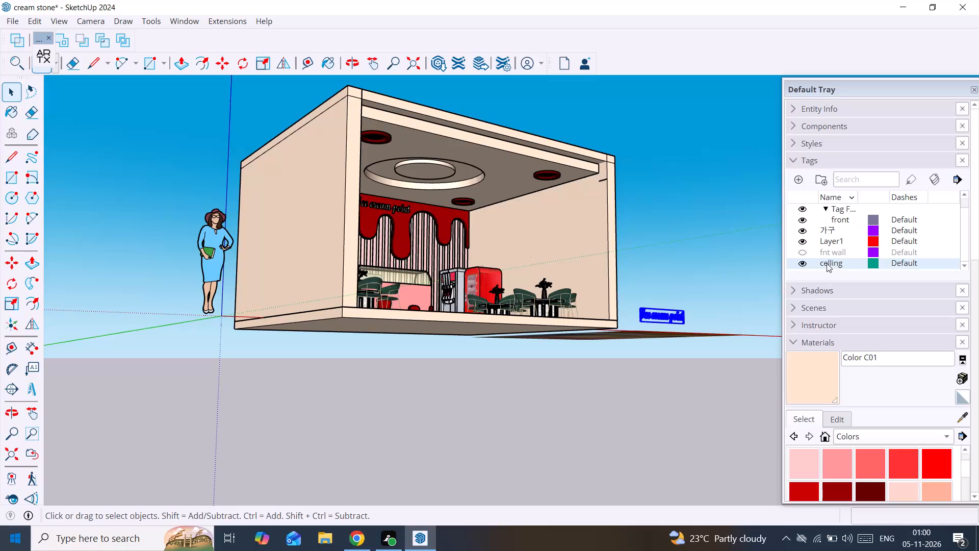
# Turn the visibility of the "fnt wall" tag back on.
pyautogui.click(804, 254)
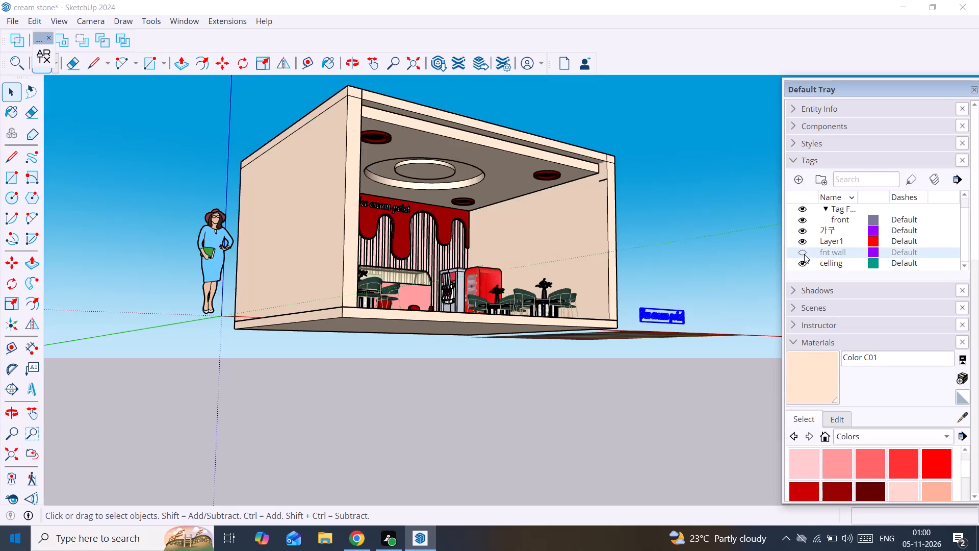
pyautogui.scroll(2, 632, 278)
pyautogui.click(511, 264)
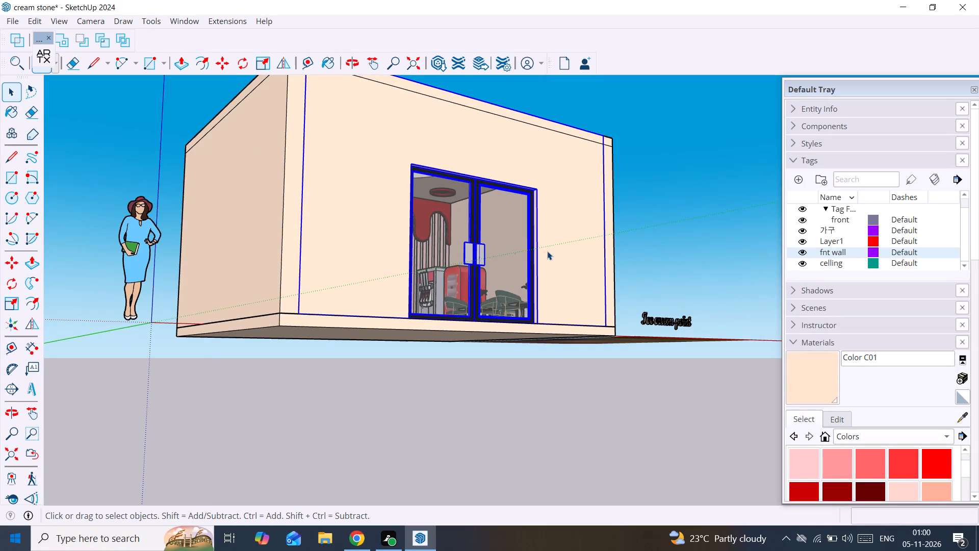
pyautogui.doubleClick(547, 251)
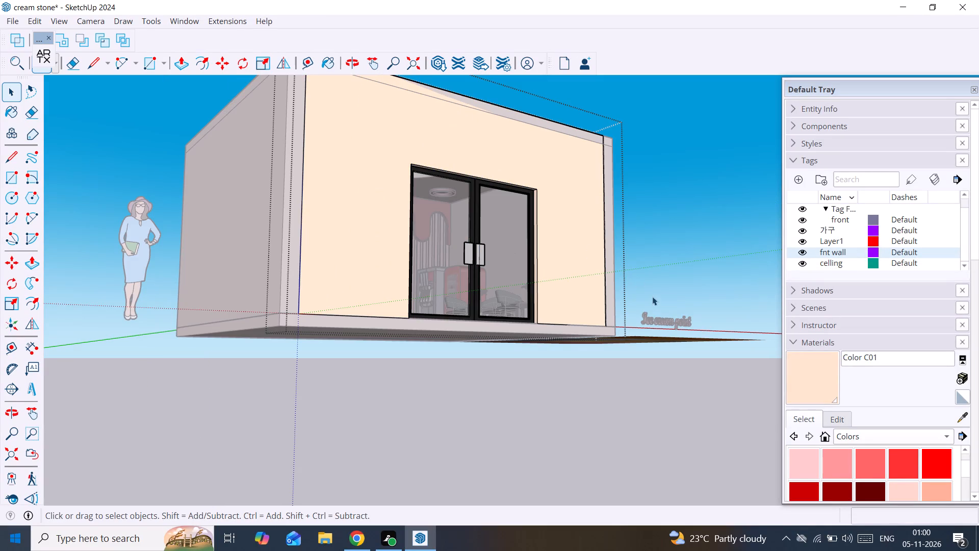
# Copy the "Ice cream point" lettering standing beside the shop and delete it from that spot.
pyautogui.click(661, 315)
pyautogui.click(663, 317)
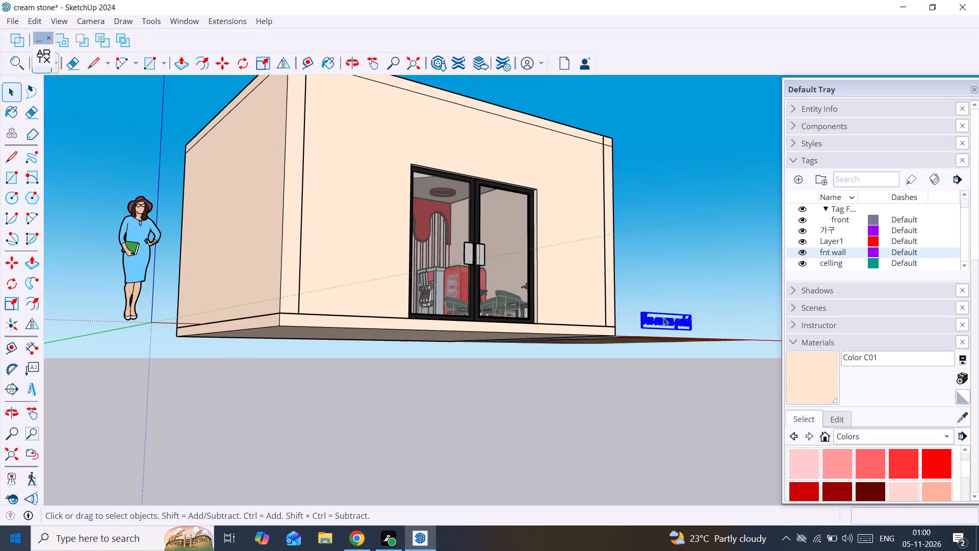
pyautogui.hotkey('ctrl', 'c')
pyautogui.hotkey('ctrl', 'c')
pyautogui.hotkey('ctrl', 'c')
pyautogui.hotkey('ctrl', 'c')
pyautogui.hotkey('ctrl', 'c')
pyautogui.hotkey('ctrl', 'c')
pyautogui.hotkey('ctrl', 'c')
pyautogui.hotkey('ctrl', 'c')
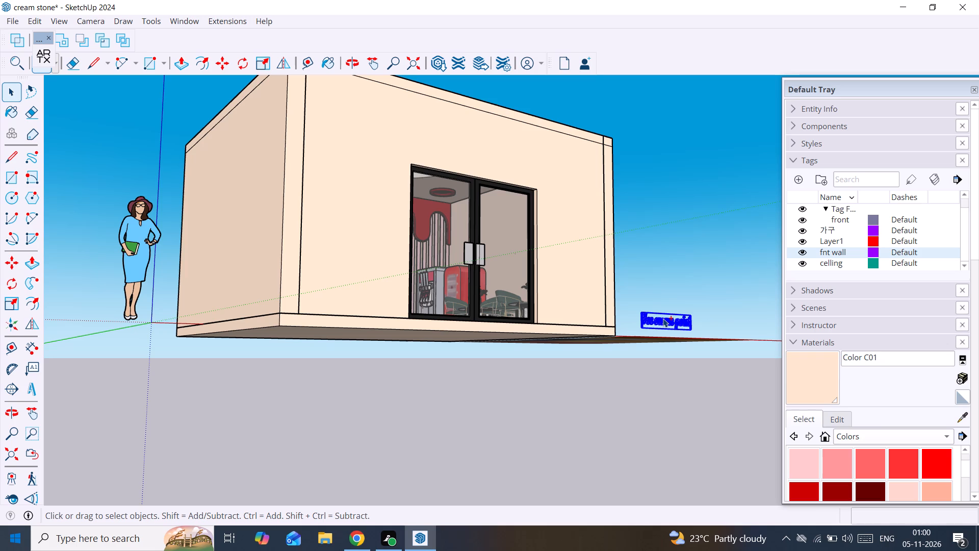
pyautogui.press('Delete')
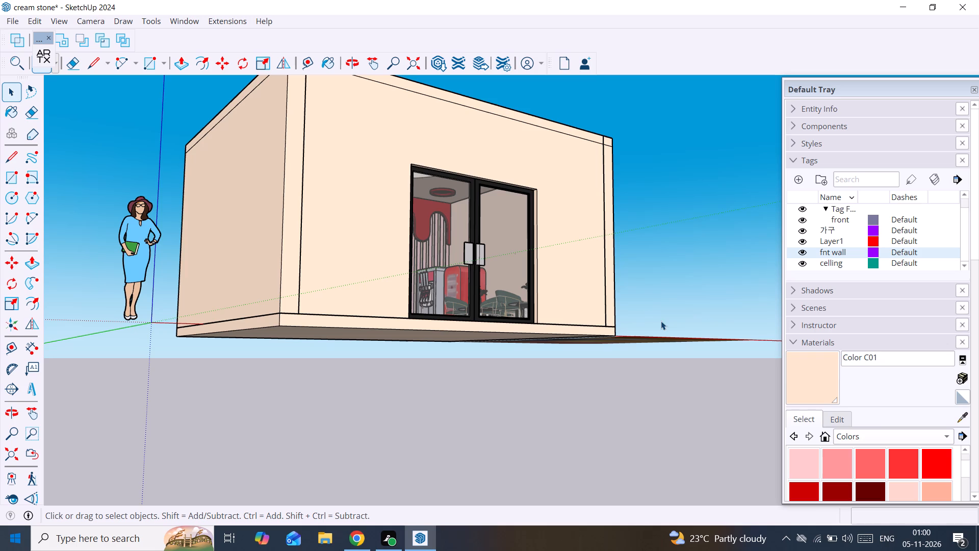
# Paste the "Ice cream point" lettering inside the front wall group, on the wall above the glass double door.
pyautogui.doubleClick(576, 246)
pyautogui.middleClick(574, 246)
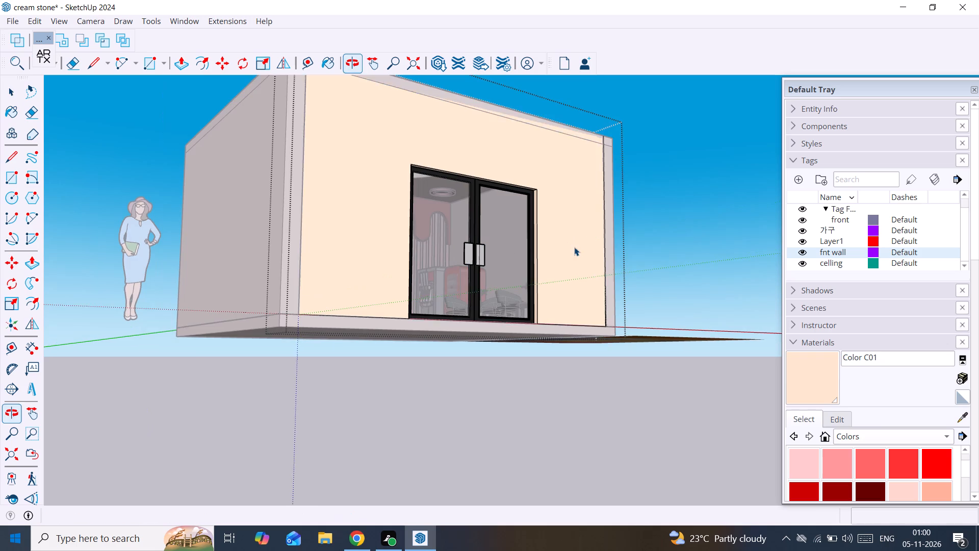
pyautogui.keyDown('shift'); pyautogui.moveTo(574, 247); pyautogui.dragTo(615, 343, button='middle'); pyautogui.keyUp('shift')
pyautogui.scroll(2, 339, 278)
pyautogui.moveTo(297, 257); pyautogui.dragTo(249, 292, button='middle')
pyautogui.hotkey('ctrl', 'v')
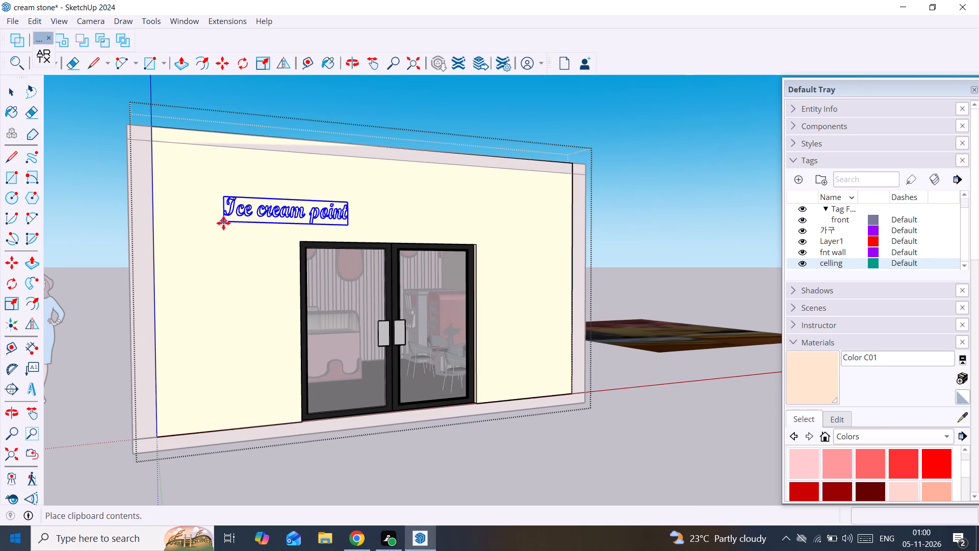
pyautogui.click(223, 223)
# Move the pasted lettering along the green axis, about 2' 10" out in front of the wall.
pyautogui.scroll(3, 242, 225)
pyautogui.moveTo(242, 225); pyautogui.dragTo(307, 226, button='middle')
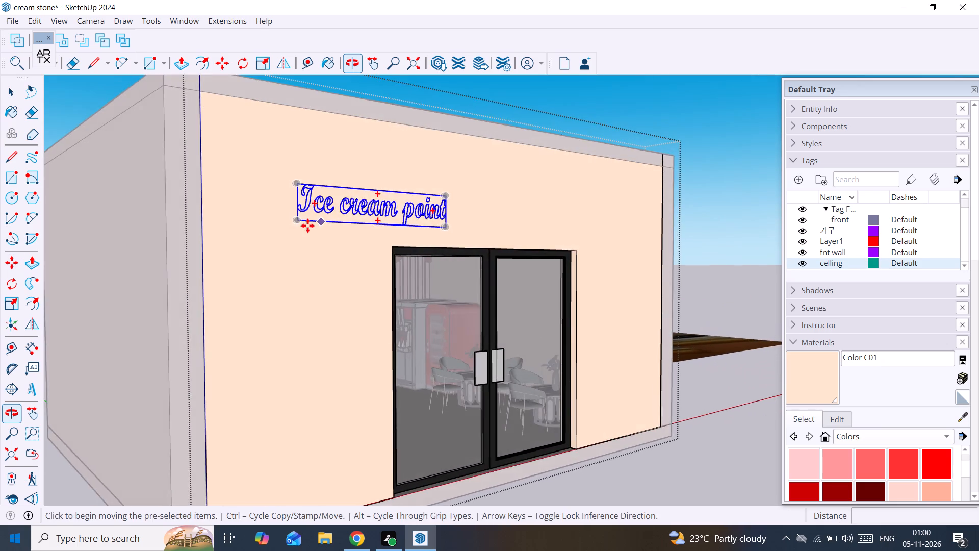
pyautogui.scroll(5, 307, 226)
pyautogui.moveTo(297, 218); pyautogui.dragTo(326, 226, button='middle')
pyautogui.scroll(2, 326, 226)
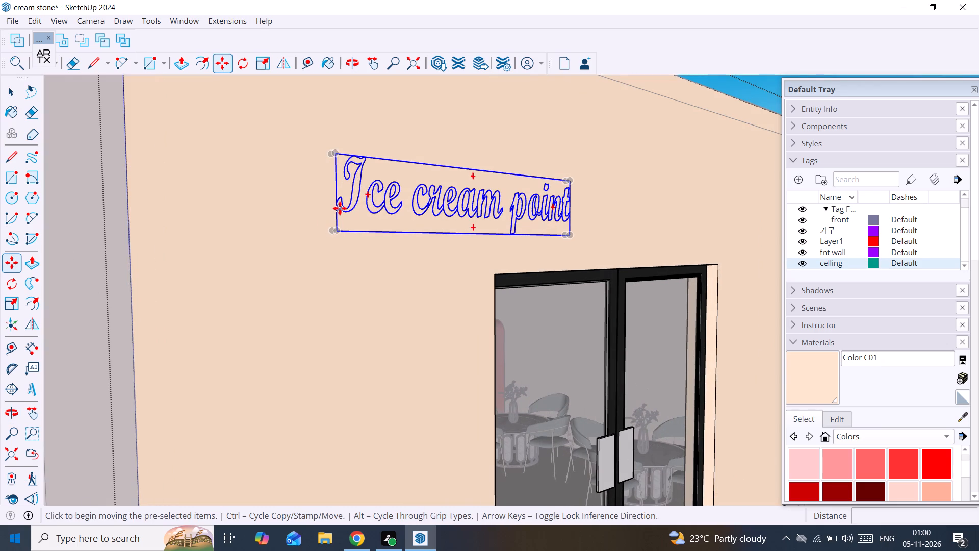
pyautogui.click(340, 208)
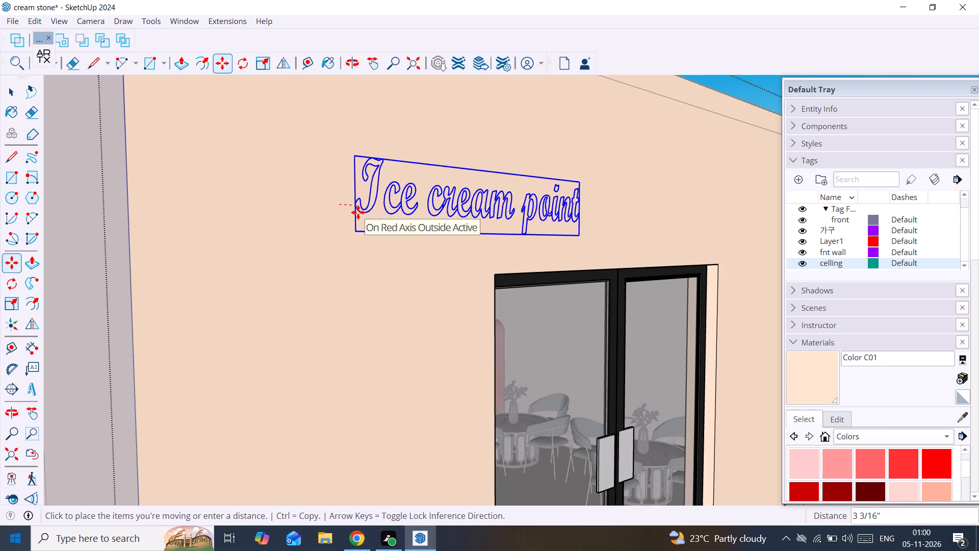
pyautogui.press('Left')
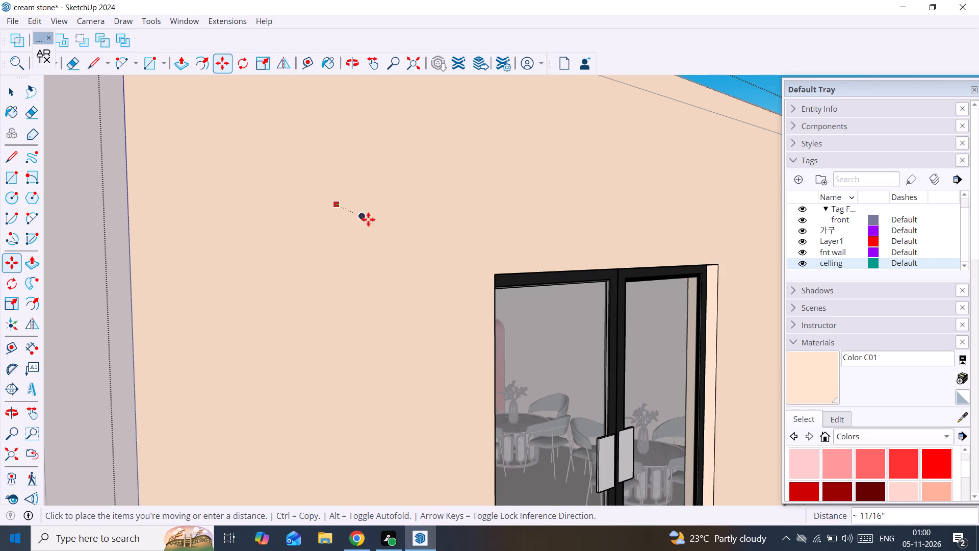
pyautogui.press('Right')
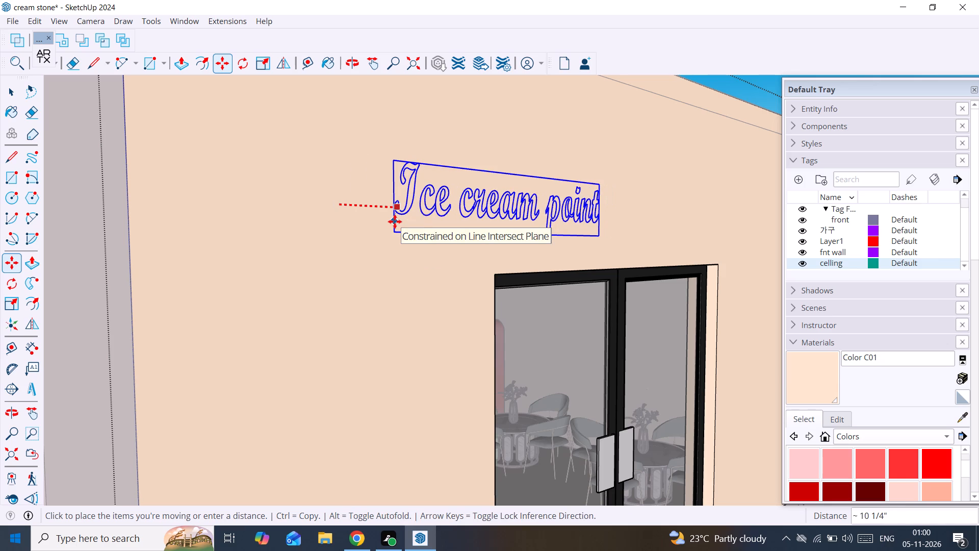
pyautogui.press('Up')
pyautogui.press('Left')
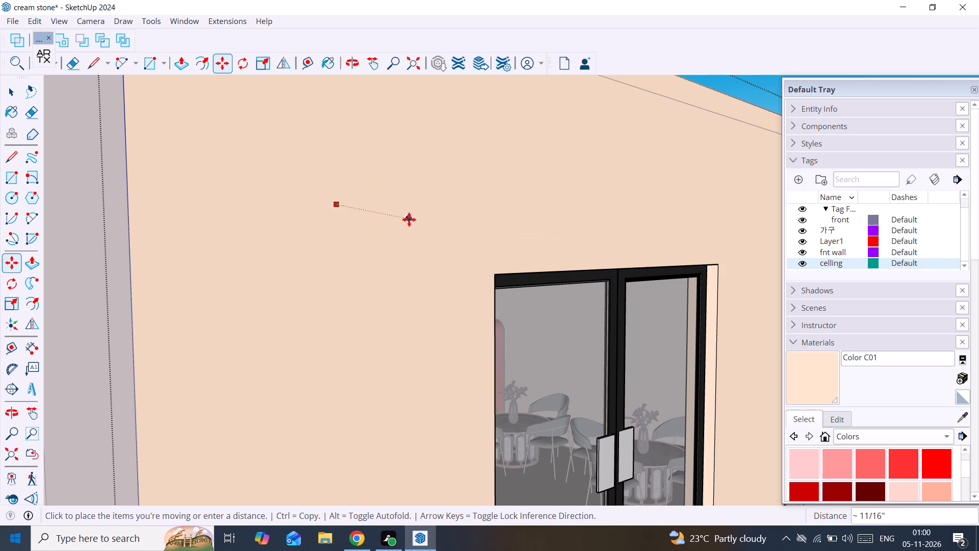
pyautogui.scroll(-8, 405, 220)
pyautogui.moveTo(405, 220); pyautogui.dragTo(518, 247, button='middle')
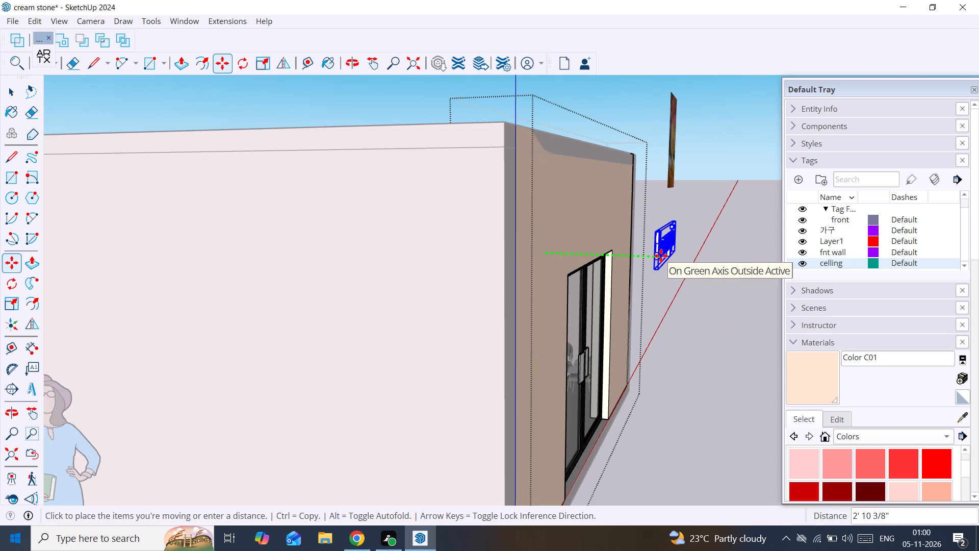
pyautogui.click(652, 262)
# Move the lettering back along the green axis about 2' 7 7/8", onto the front wall's face.
pyautogui.moveTo(650, 263); pyautogui.dragTo(637, 270, button='middle')
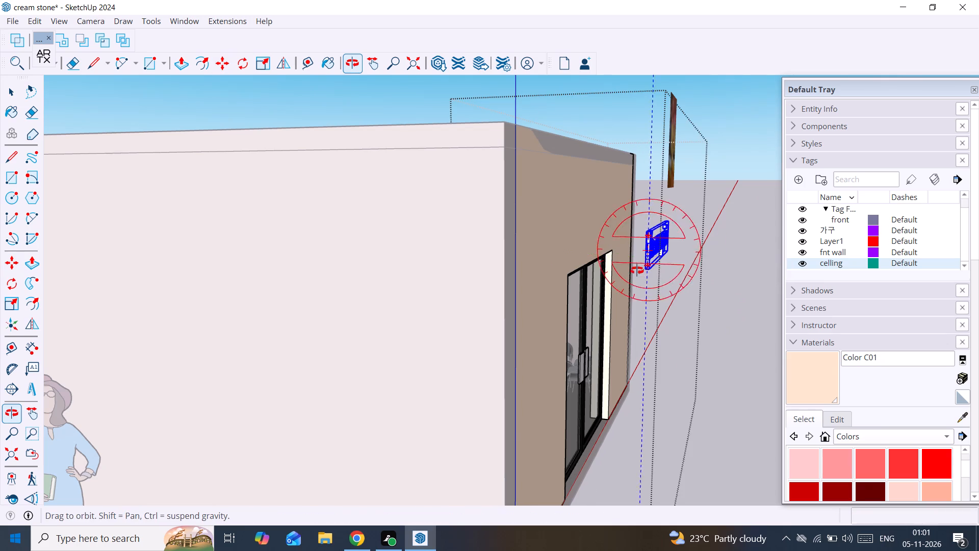
pyautogui.moveTo(637, 270); pyautogui.dragTo(672, 290, button='middle')
pyautogui.scroll(4, 669, 291)
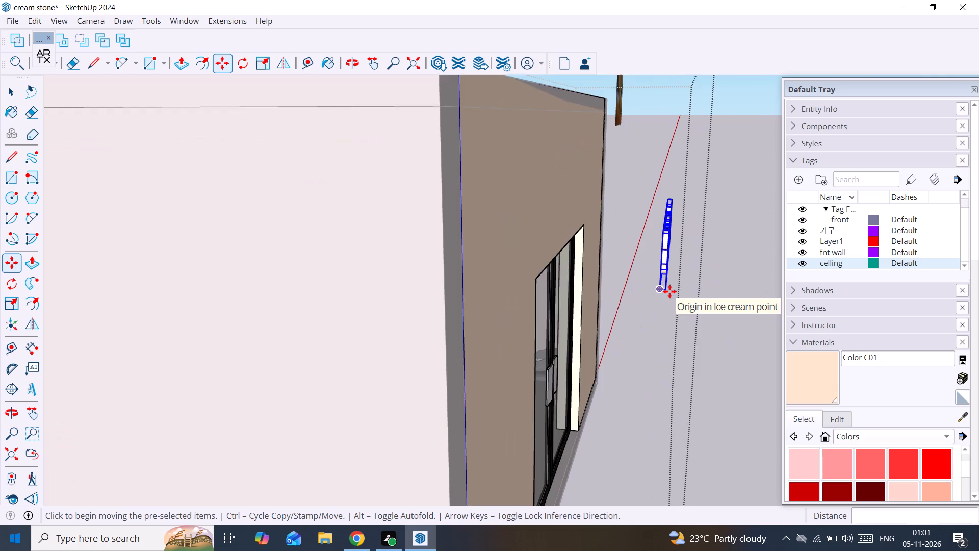
pyautogui.scroll(1, 669, 291)
pyautogui.click(665, 290)
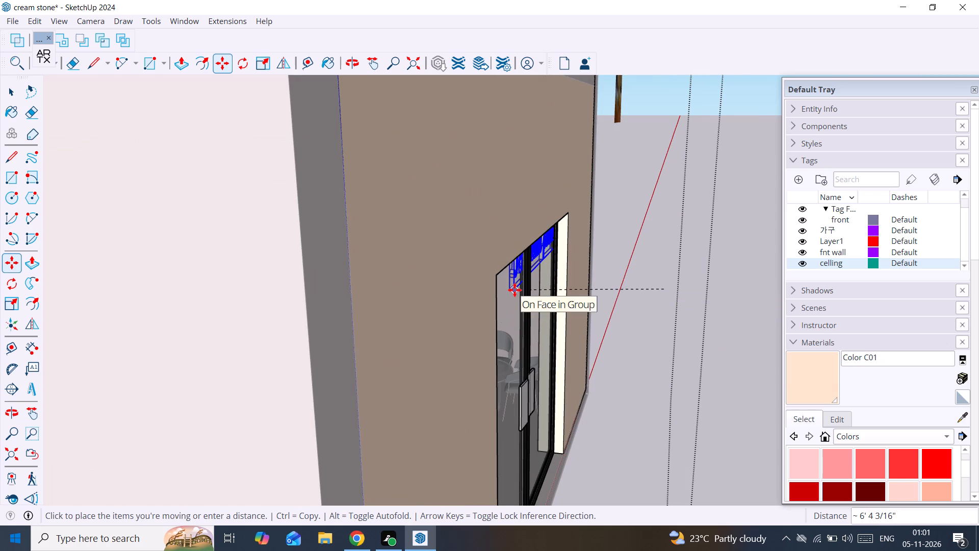
pyautogui.press('Left')
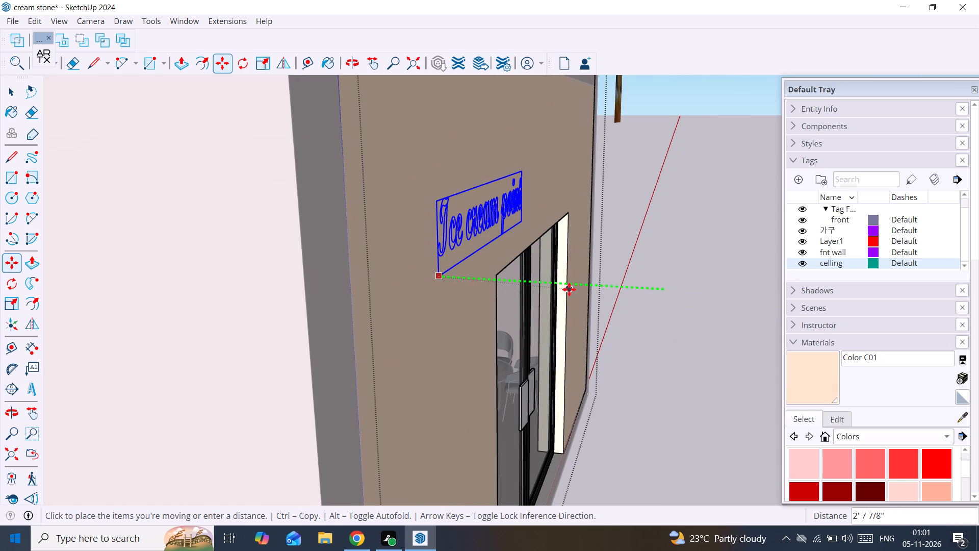
pyautogui.click(569, 289)
# Move the lettering about 2 11/16" outward so it projects from the front wall, and close the wall group.
pyautogui.scroll(7, 449, 262)
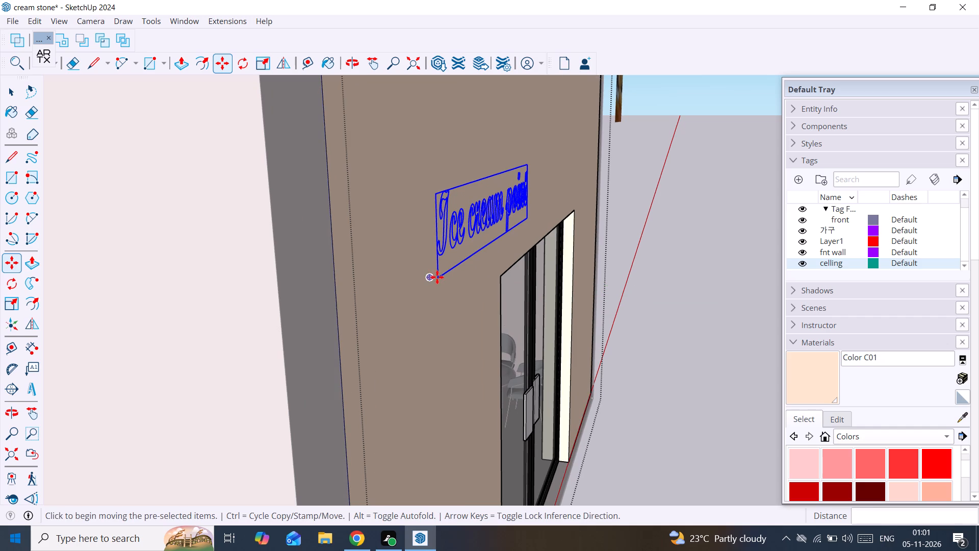
pyautogui.click(440, 277)
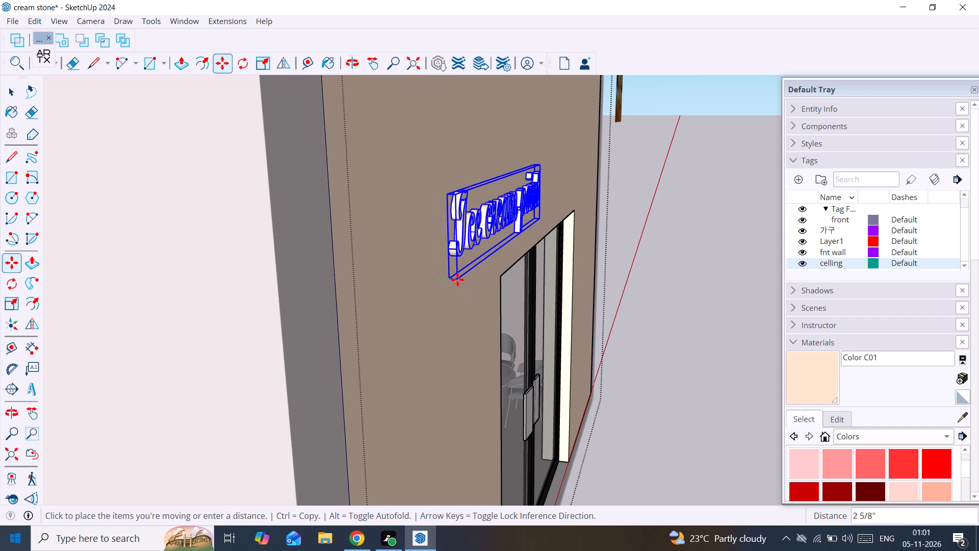
pyautogui.click(458, 277)
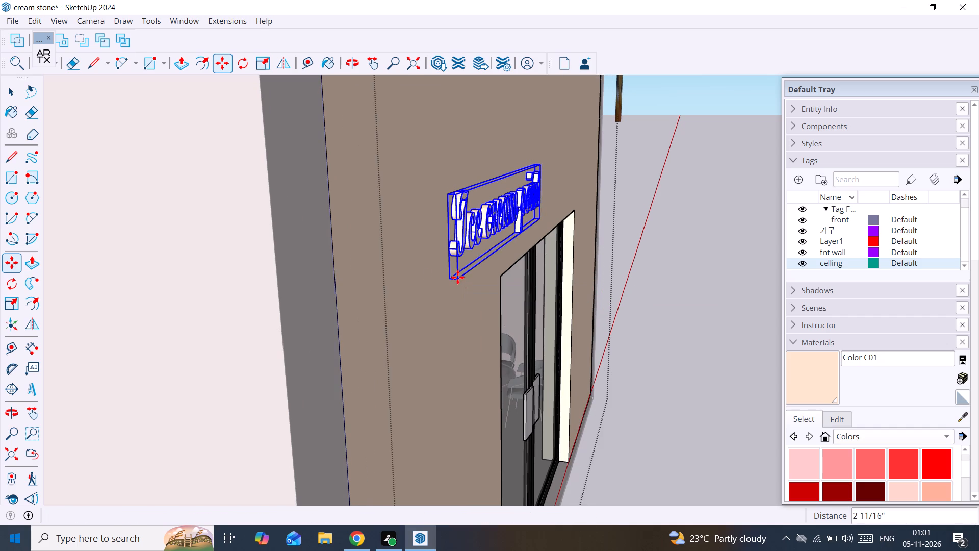
pyautogui.scroll(4, 446, 274)
pyautogui.scroll(-9, 455, 273)
pyautogui.moveTo(500, 288); pyautogui.dragTo(473, 287, button='middle')
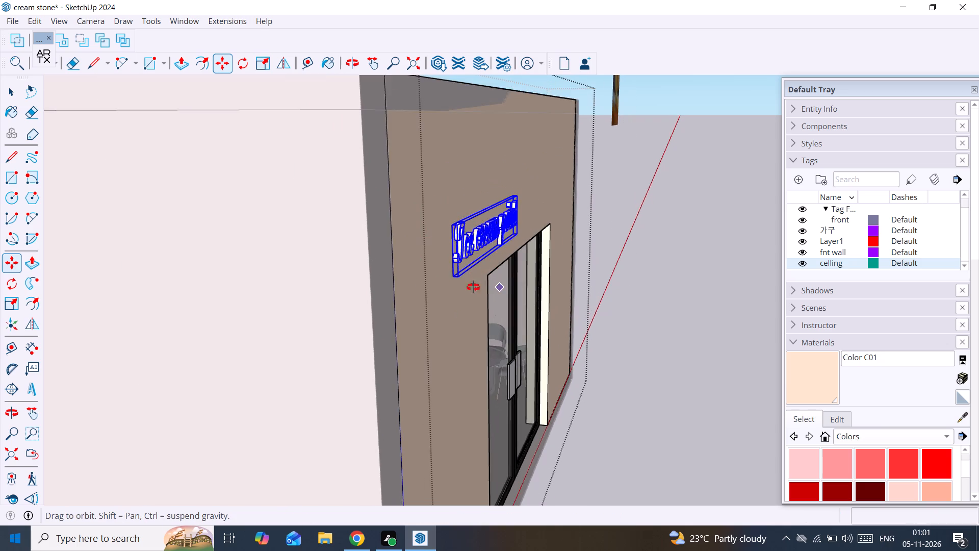
pyautogui.moveTo(473, 287); pyautogui.dragTo(354, 275, button='middle')
pyautogui.press('space')
pyautogui.scroll(-8, 404, 272)
pyautogui.click(536, 419)
# Paint the "Ice cream point" lettering inside the front wall group with the light red from the Colors collection, and close the group.
pyautogui.scroll(2, 421, 296)
pyautogui.scroll(5, 318, 236)
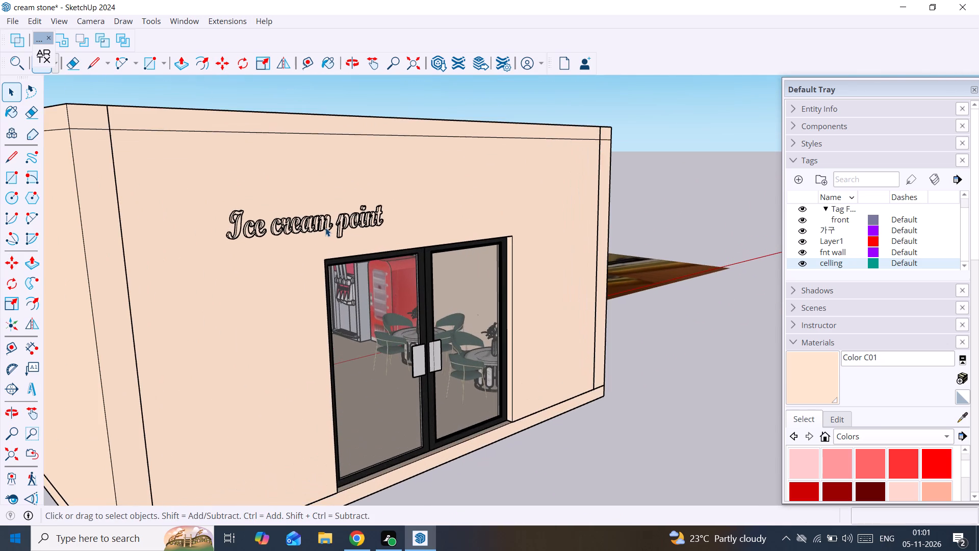
pyautogui.keyDown('shift'); pyautogui.scroll(1, 325, 228); pyautogui.keyUp('shift')
pyautogui.keyDown('shift'); pyautogui.moveTo(325, 228); pyautogui.dragTo(371, 219, button='middle'); pyautogui.keyUp('shift')
pyautogui.scroll(1, 371, 218)
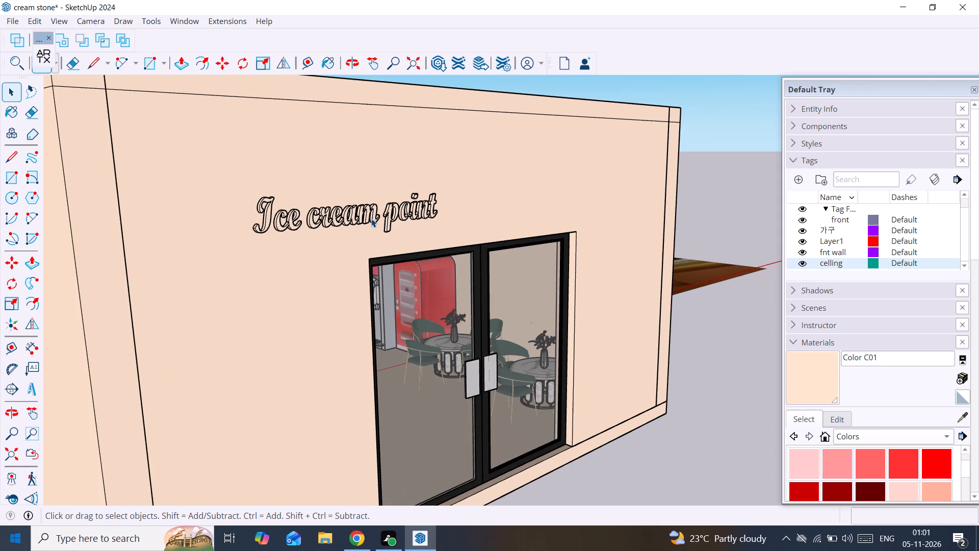
pyautogui.doubleClick(411, 207)
pyautogui.click(410, 207)
pyautogui.click(431, 219)
pyautogui.doubleClick(409, 217)
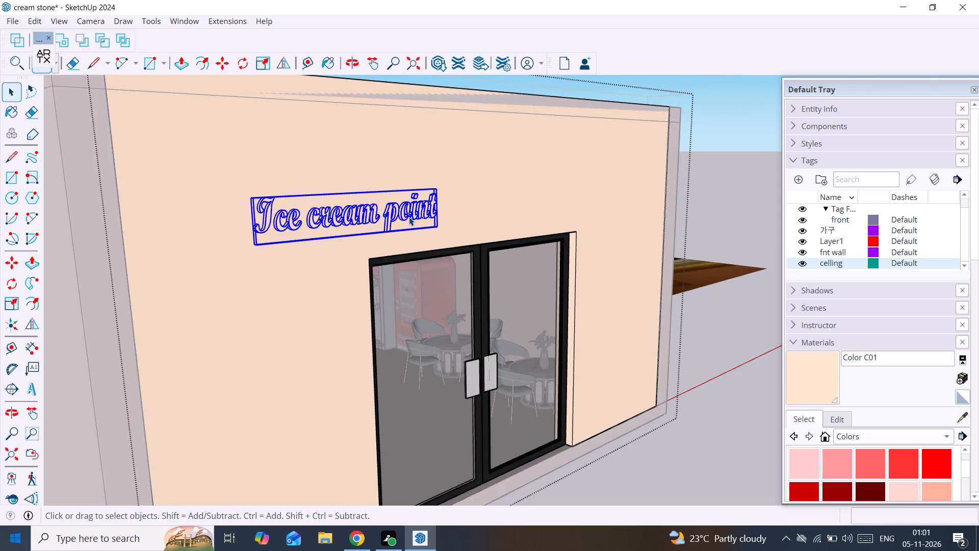
pyautogui.click(407, 214)
pyautogui.doubleClick(401, 209)
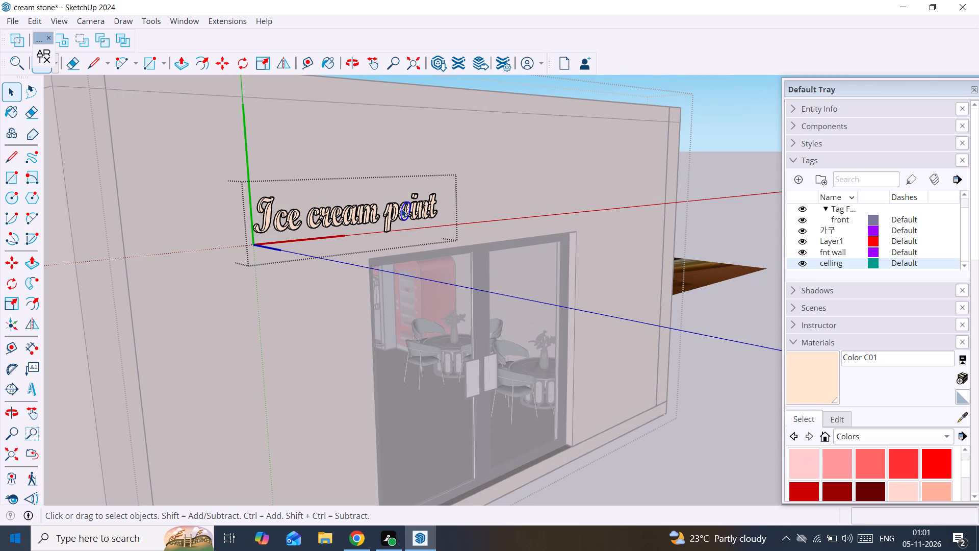
pyautogui.click(749, 434)
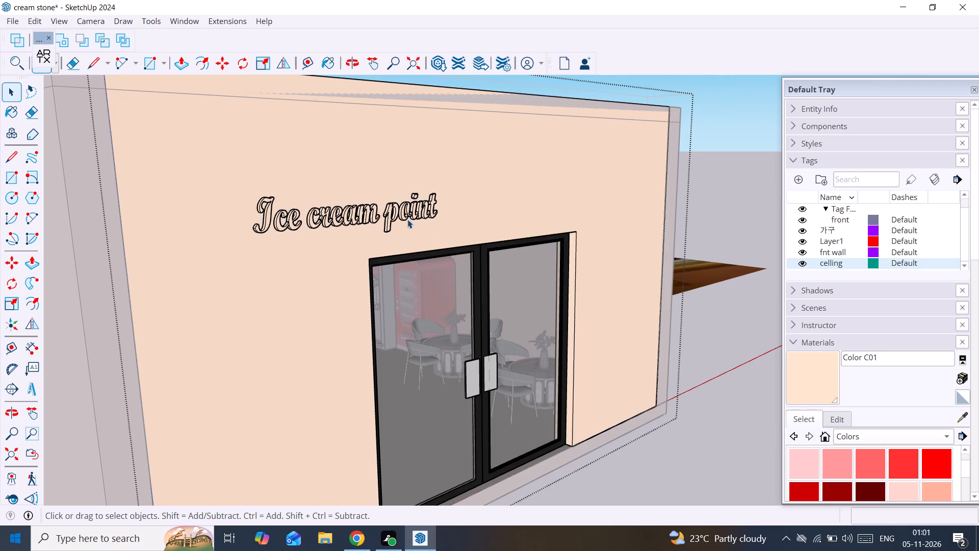
pyautogui.click(402, 210)
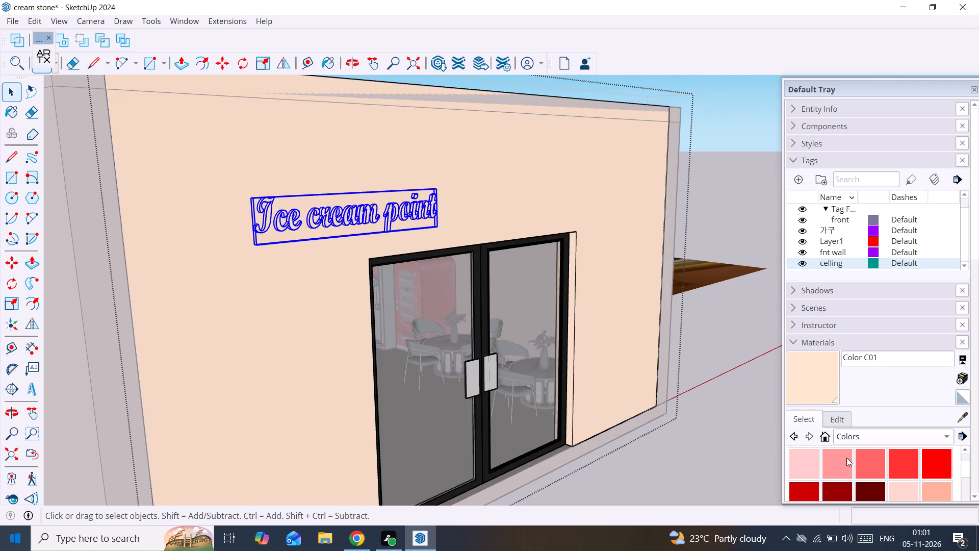
pyautogui.click(875, 460)
pyautogui.click(353, 211)
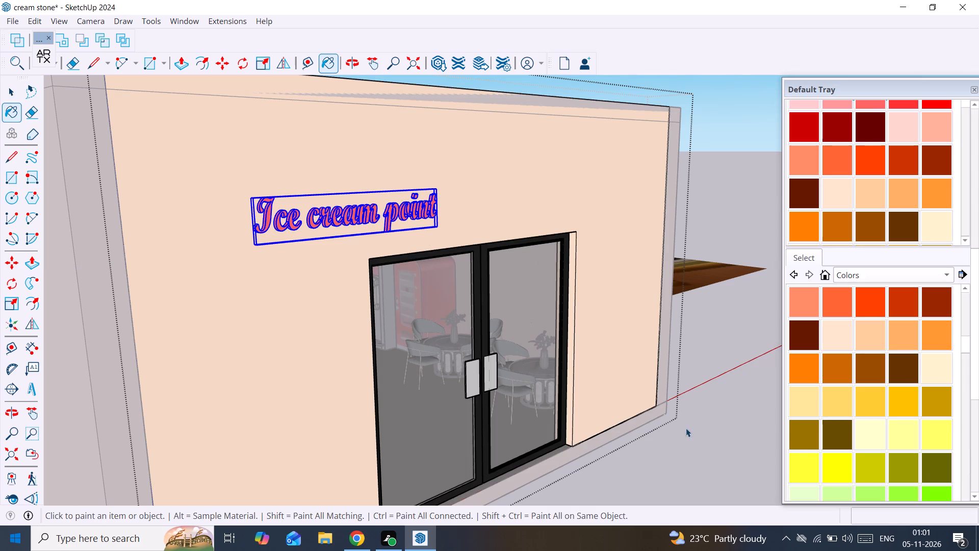
pyautogui.press('space')
pyautogui.click(716, 460)
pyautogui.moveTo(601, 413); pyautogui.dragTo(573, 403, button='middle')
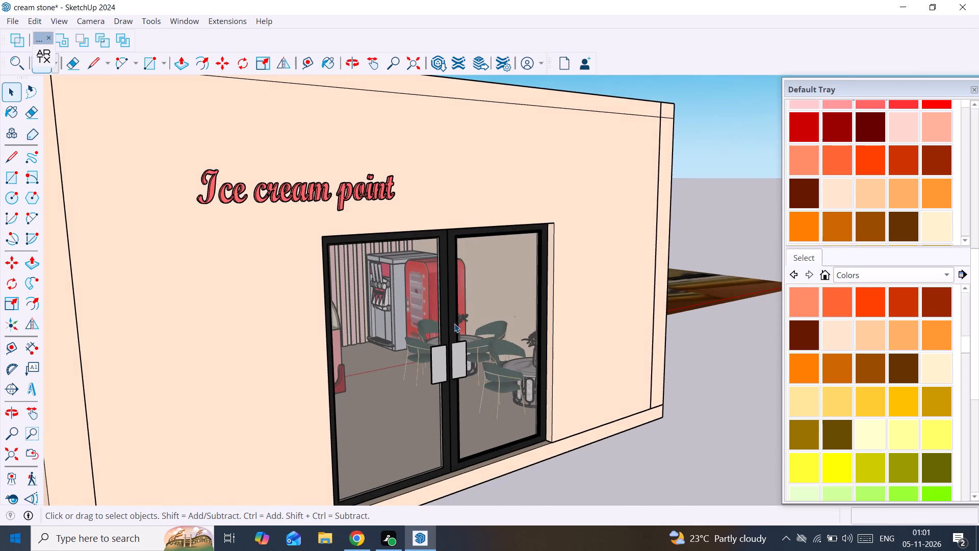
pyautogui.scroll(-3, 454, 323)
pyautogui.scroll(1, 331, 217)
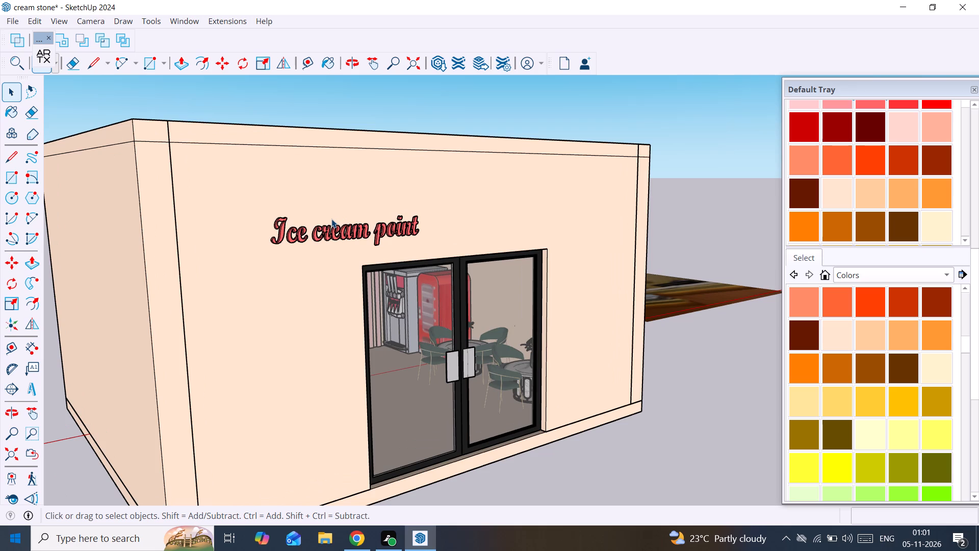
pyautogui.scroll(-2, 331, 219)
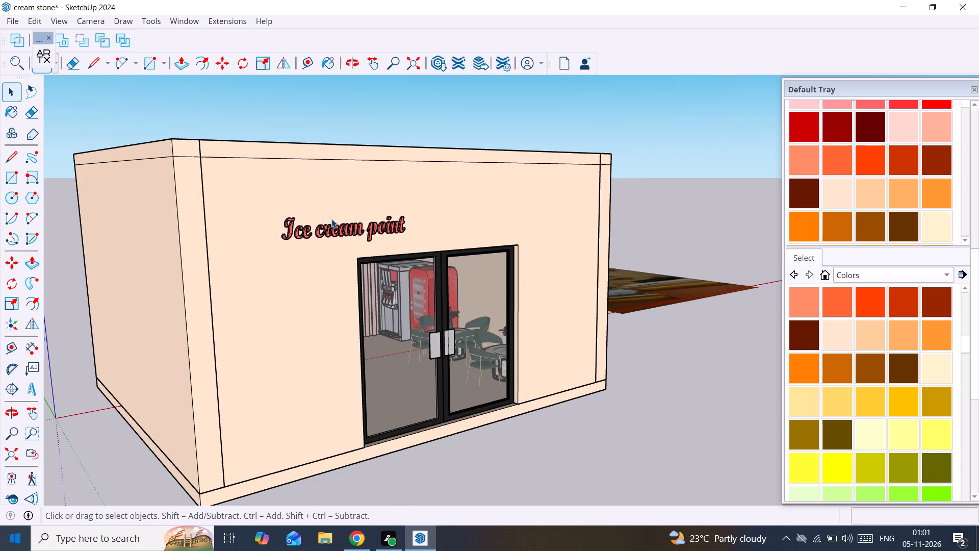
# Switch to Chrome, search 3D Warehouse for "i logo" and look through the models for a suitable shop logo.
pyautogui.click(366, 543)
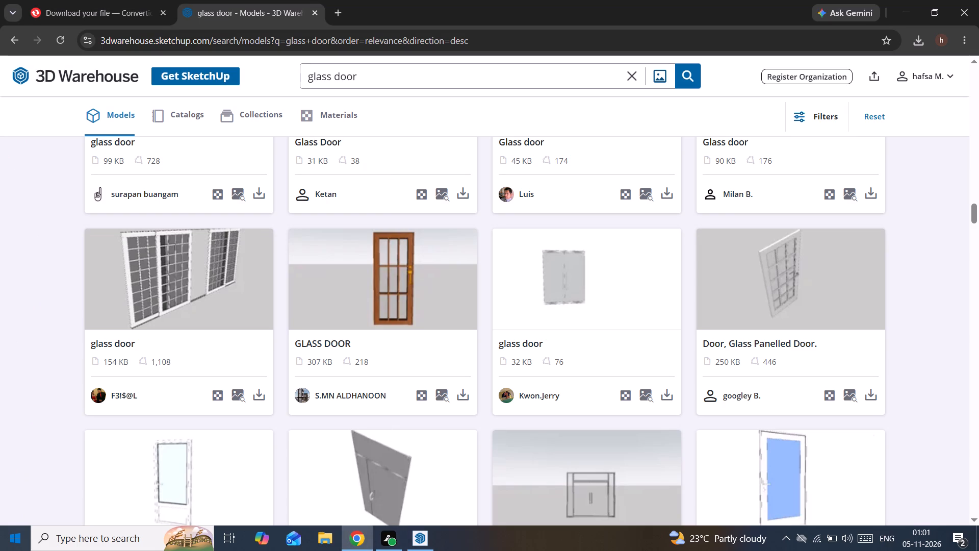
pyautogui.click(638, 81)
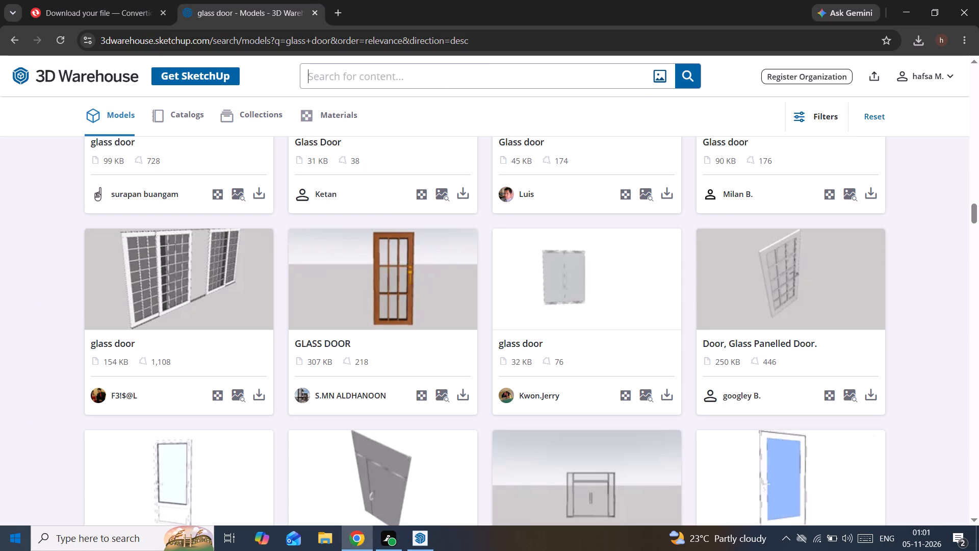
pyautogui.write('i logo')
pyautogui.press('Return')
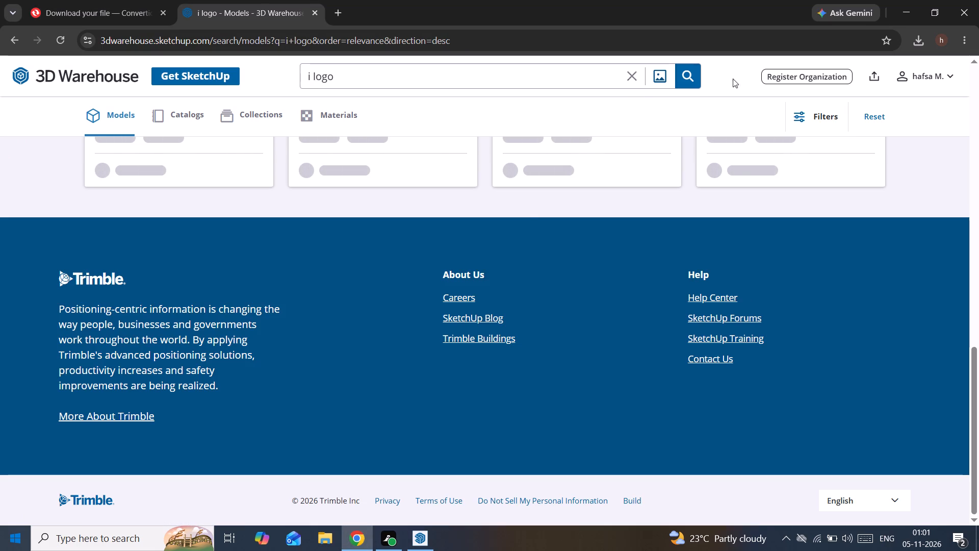
pyautogui.scroll(5, 535, 217)
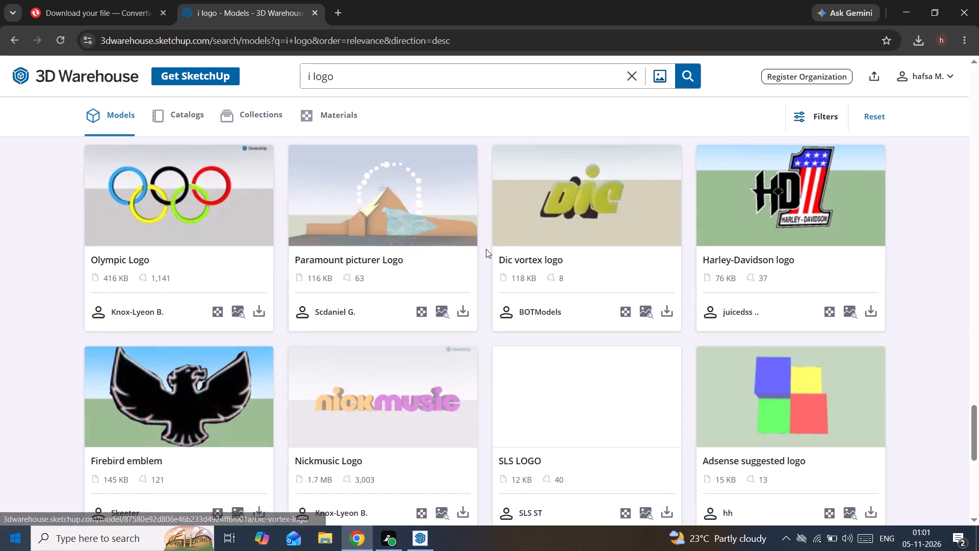
pyautogui.scroll(16, 629, 231)
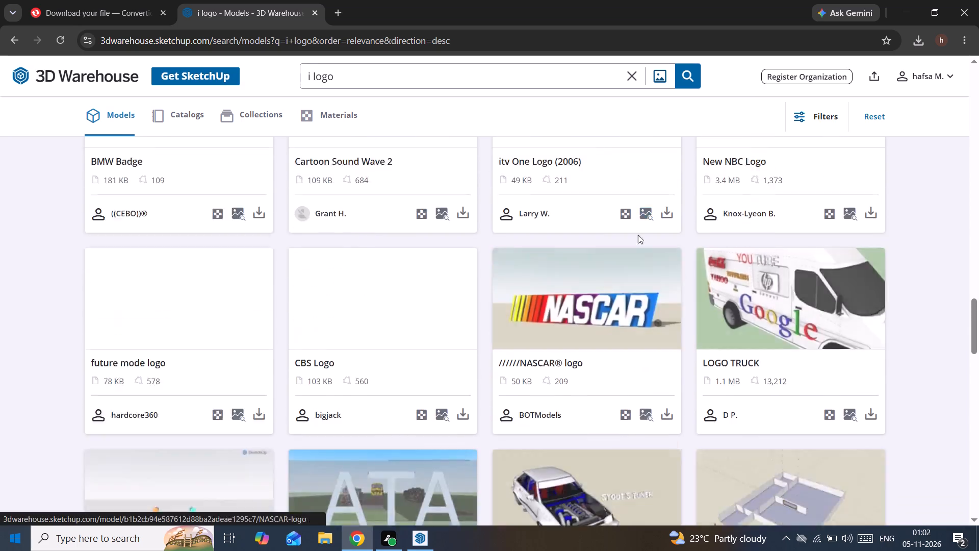
pyautogui.scroll(9, 647, 258)
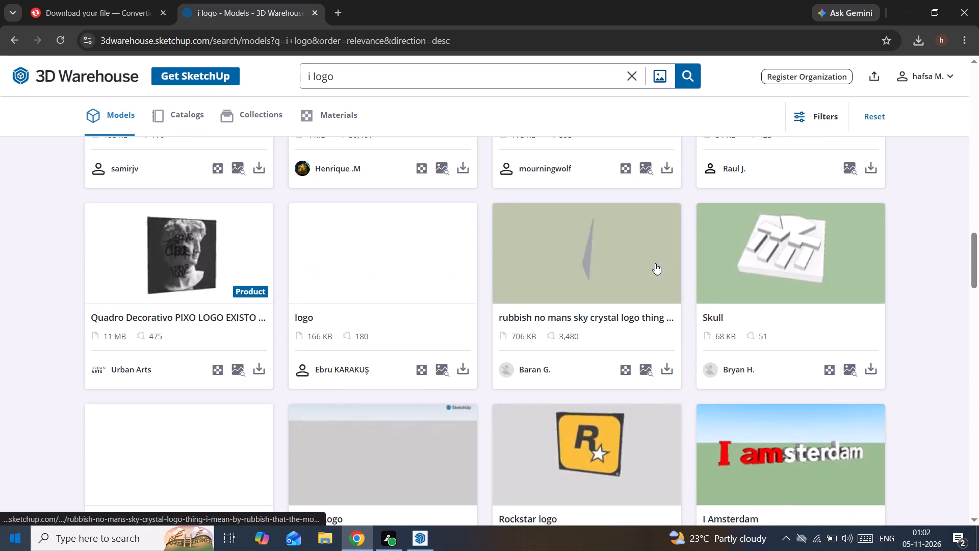
pyautogui.scroll(6, 655, 263)
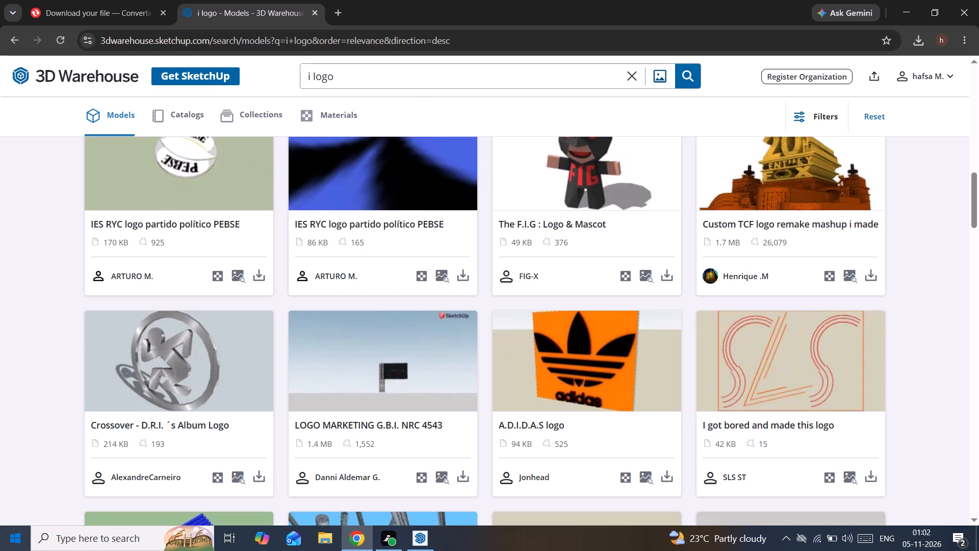
# Refine the 3D Warehouse search to "ice cream logo", look through the models, and close the 3D Warehouse page.
pyautogui.click(314, 79)
pyautogui.press('BackSpace')
pyautogui.write('ce cream')
pyautogui.press('space')
pyautogui.press('Return')
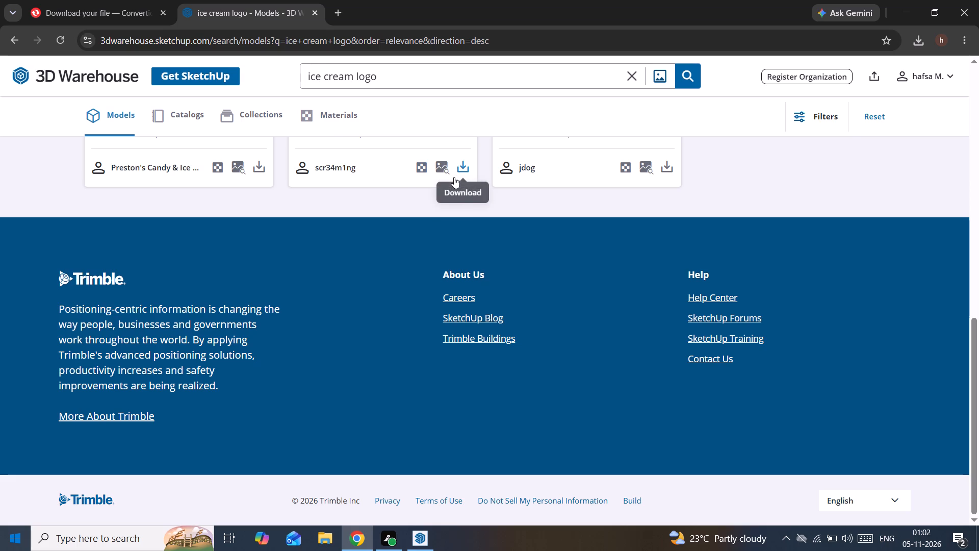
pyautogui.scroll(13, 452, 177)
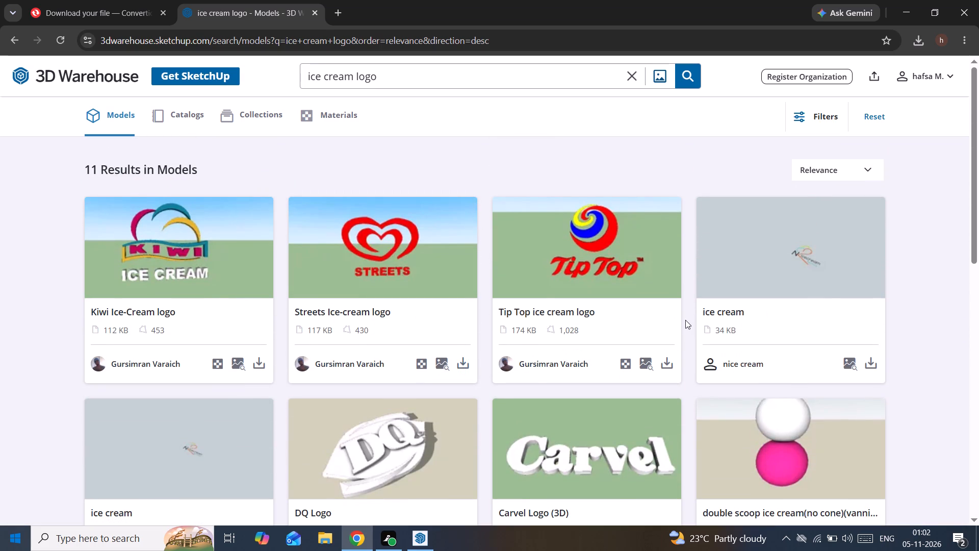
pyautogui.scroll(-3, 685, 320)
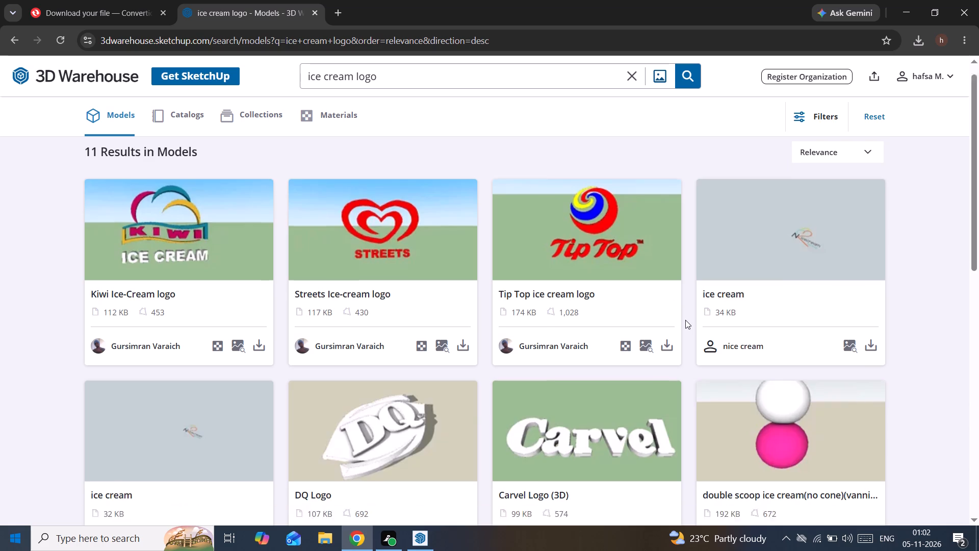
pyautogui.scroll(-4, 685, 320)
pyautogui.scroll(3, 686, 320)
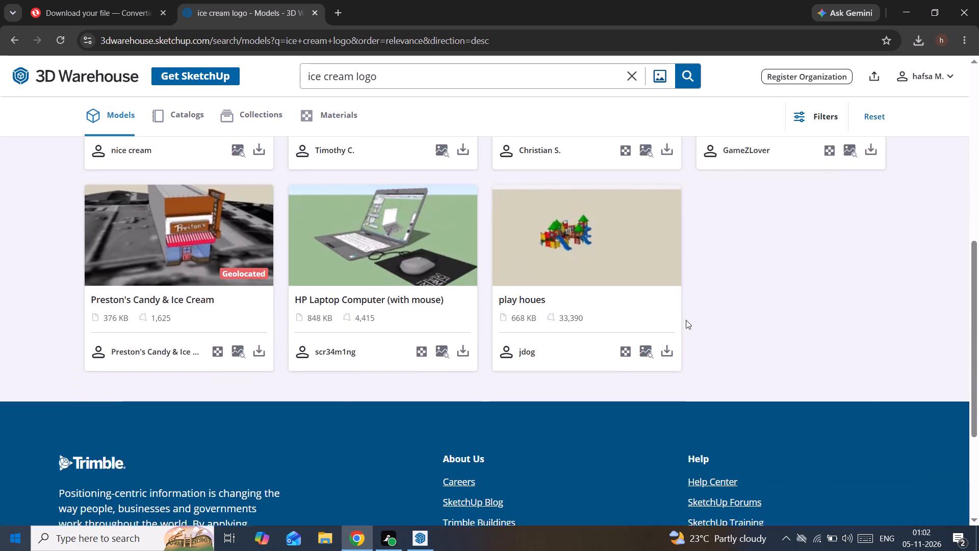
pyautogui.scroll(5, 841, 290)
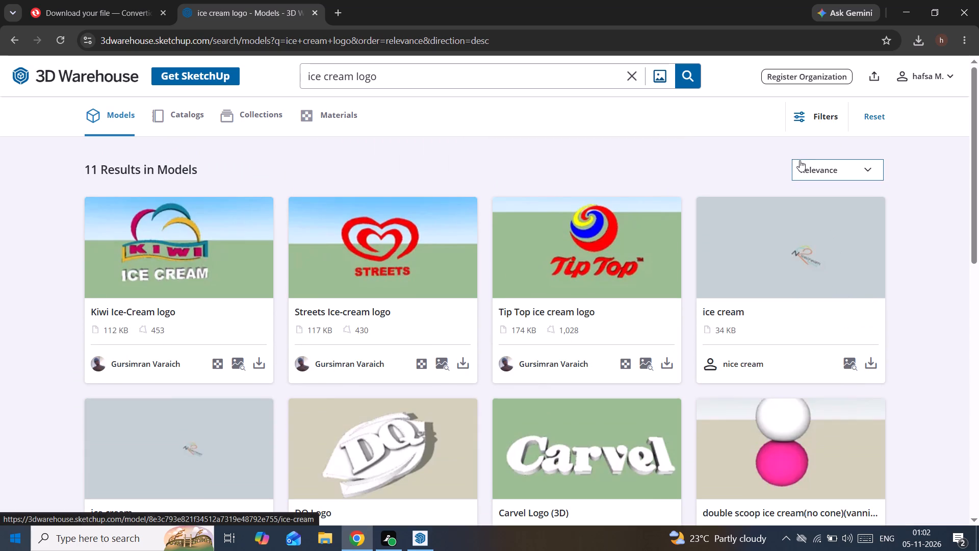
pyautogui.click(315, 15)
# Switch back to SketchUp and delete the flat image lying on the ground beside the shop.
pyautogui.click(428, 542)
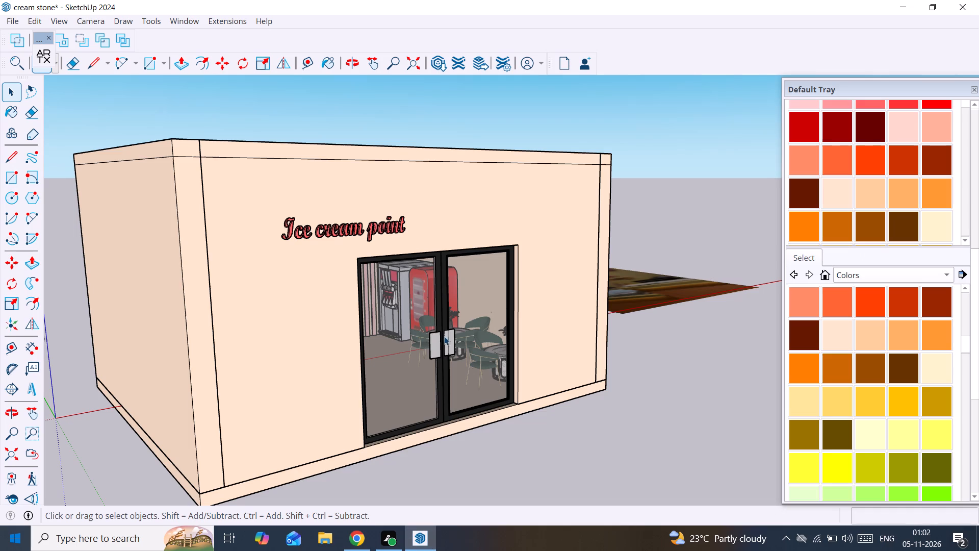
pyautogui.moveTo(667, 278); pyautogui.dragTo(594, 275, button='middle')
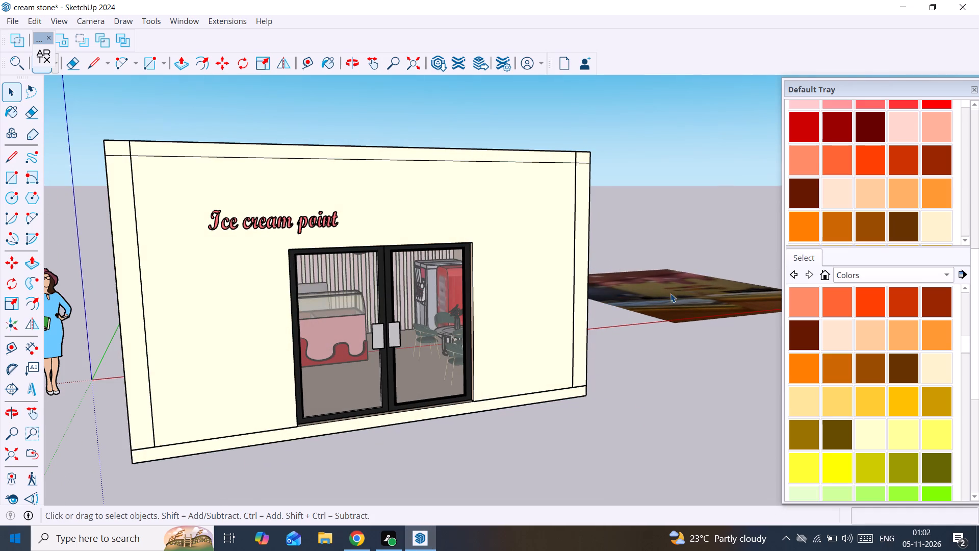
pyautogui.click(671, 293)
pyautogui.press('Delete')
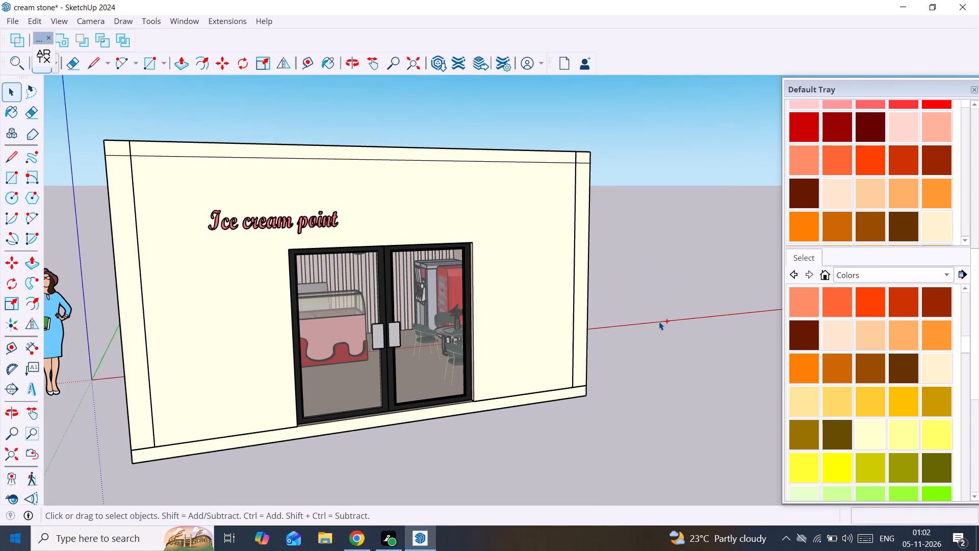
# Save the cream stone model.
pyautogui.hotkey('ctrl', 's')
pyautogui.hotkey('ctrl', 's')
pyautogui.hotkey('ctrl', 's')
pyautogui.hotkey('ctrl', 's')
pyautogui.hotkey('ctrl', 's')
pyautogui.hotkey('ctrl', 's')
pyautogui.hotkey('ctrl', 's')
pyautogui.hotkey('ctrl', 's')
pyautogui.hotkey('ctrl', 's')
pyautogui.hotkey('ctrl', 's')
pyautogui.hotkey('ctrl', 's')
pyautogui.hotkey('ctrl', 's')
pyautogui.hotkey('ctrl', 's')
pyautogui.hotkey('ctrl', 's')
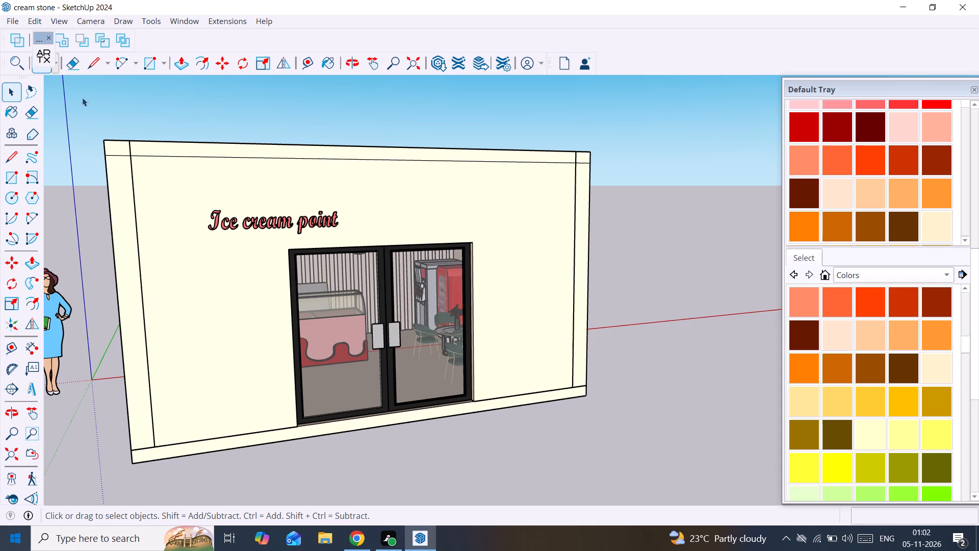
# Close the small floating toolbar that overlaps the selection and Boolean tools.
pyautogui.click(49, 36)
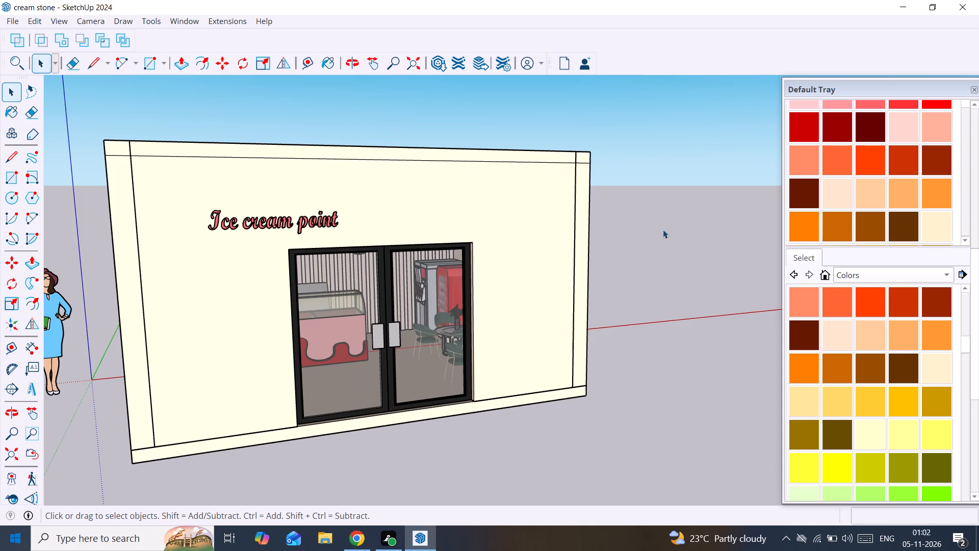
# Print the current view of the shop front with Microsoft Print to PDF, saving it in Downloads as "cream stone".
pyautogui.hotkey('ctrl', 'p')
pyautogui.keyDown('ctrl'); pyautogui.click(718, 234); pyautogui.keyUp('ctrl')
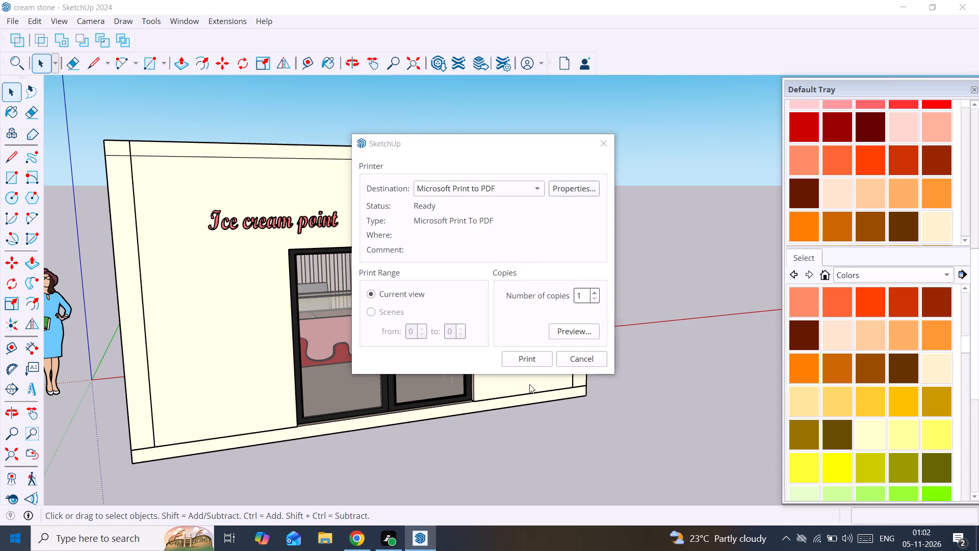
pyautogui.click(527, 363)
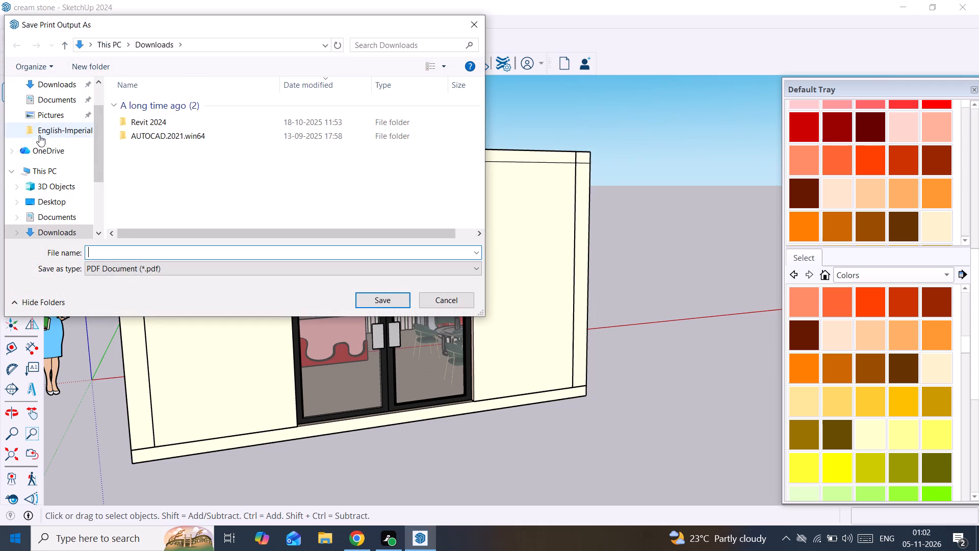
pyautogui.click(434, 253)
pyautogui.write('cre')
pyautogui.press('m')
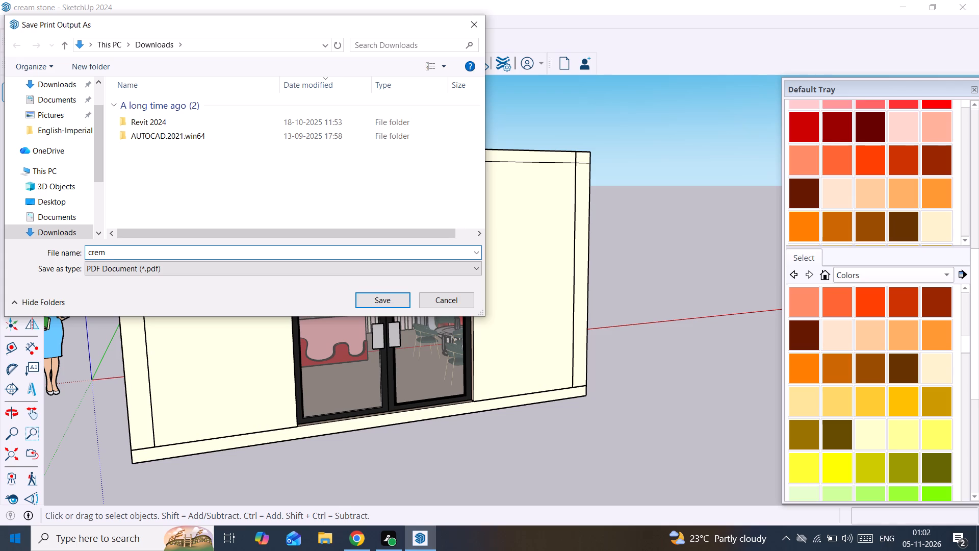
pyautogui.press('BackSpace')
pyautogui.hotkey('ctrl', 'm')
pyautogui.press('space')
pyautogui.press('BackSpace')
pyautogui.write('am')
pyautogui.press('space')
pyautogui.write('stone')
pyautogui.press('Return')
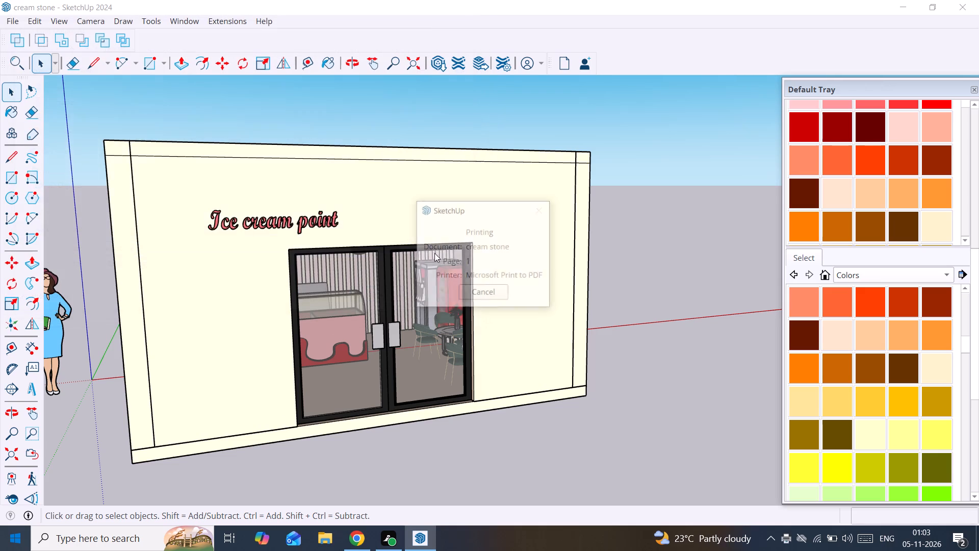